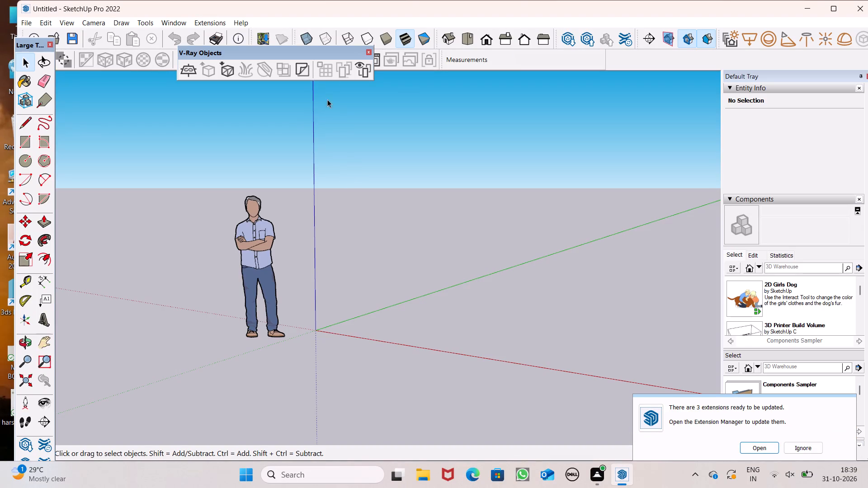
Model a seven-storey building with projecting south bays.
Draw a 70' by 60' rectangle on the ground plane in top view, beside the green axis.
scroll(466, 130, "down", 2)
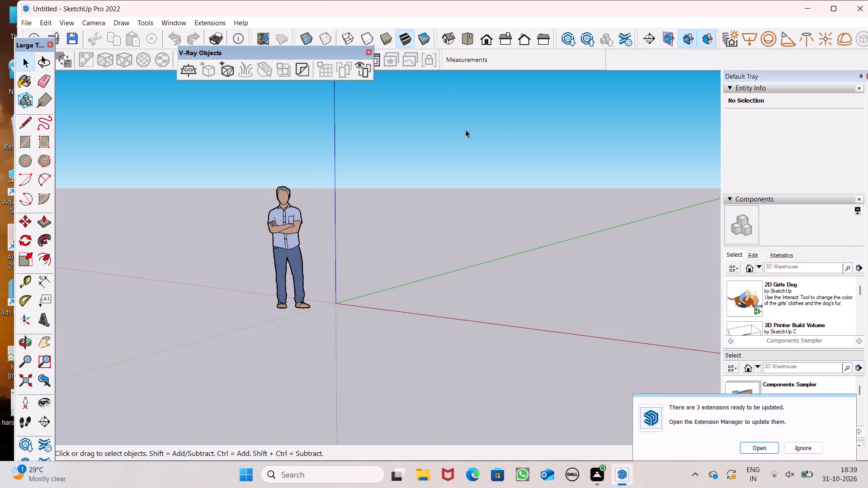
scroll(466, 130, "down", 3)
scroll(460, 221, "down", 8)
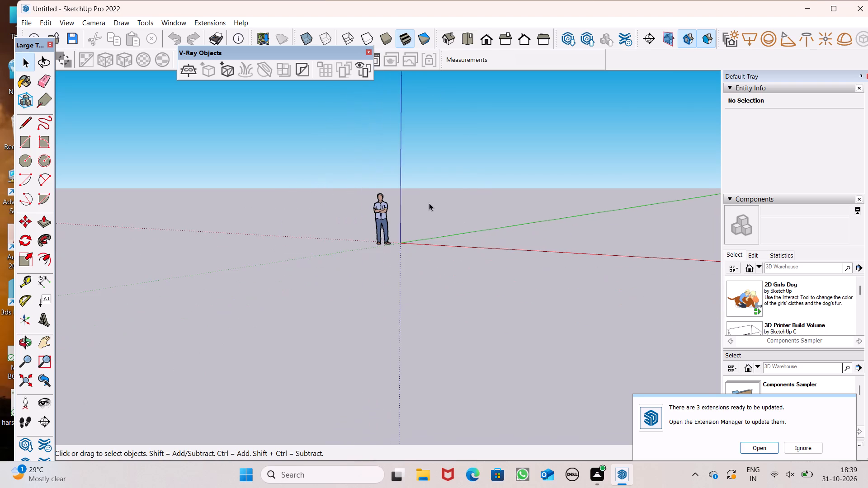
middle_click_drag(410, 205, 452, 227)
scroll(447, 241, "up", 1)
left_click(464, 35)
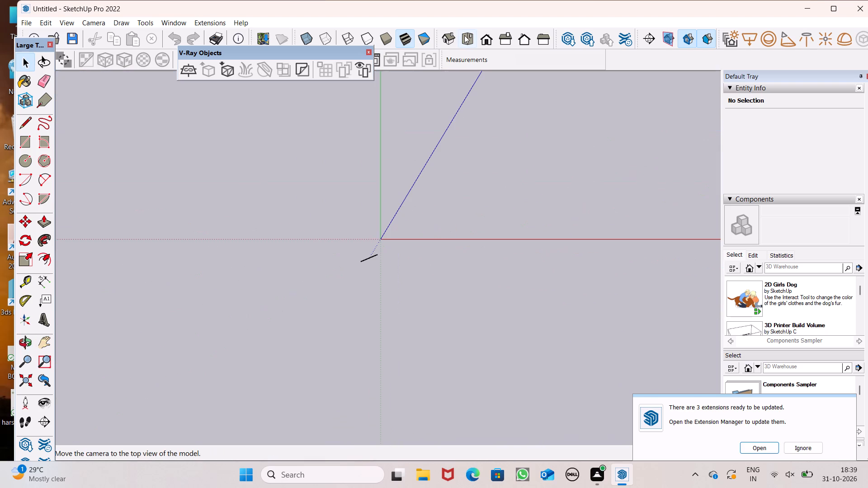
scroll(470, 241, "down", 9)
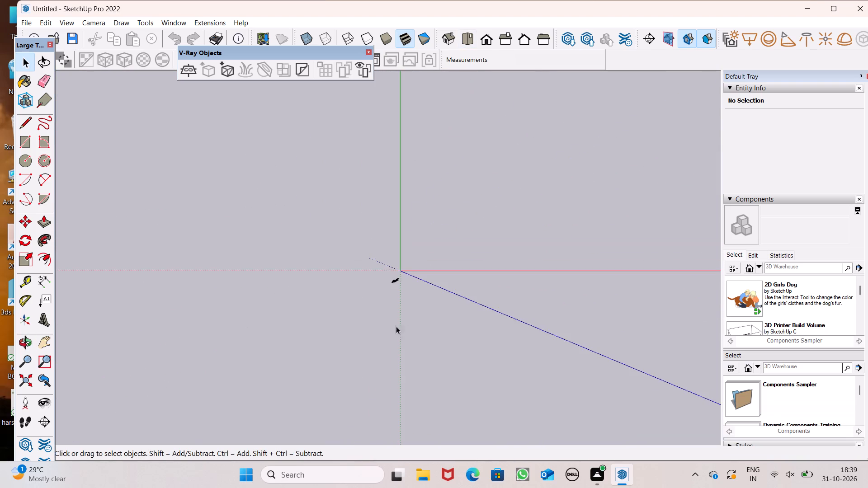
scroll(337, 323, "down", 14)
scroll(420, 294, "up", 8)
scroll(422, 282, "down", 4)
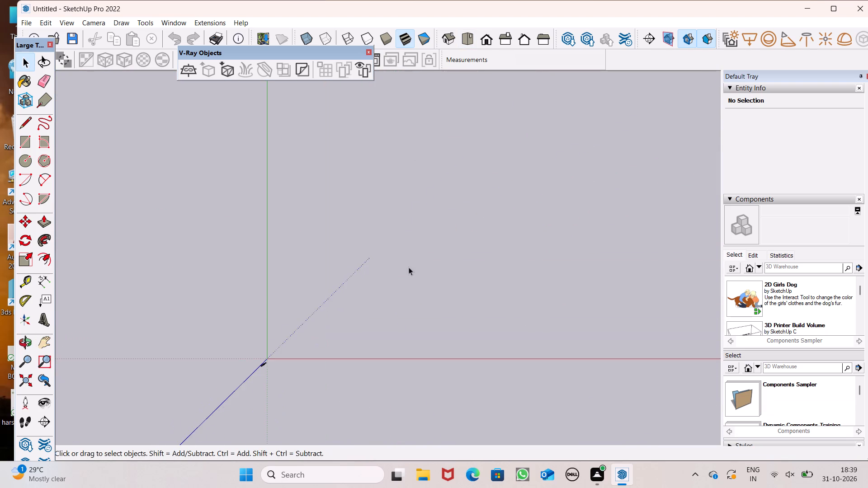
scroll(368, 198, "up", 4)
left_click(24, 142)
scroll(312, 151, "down", 2)
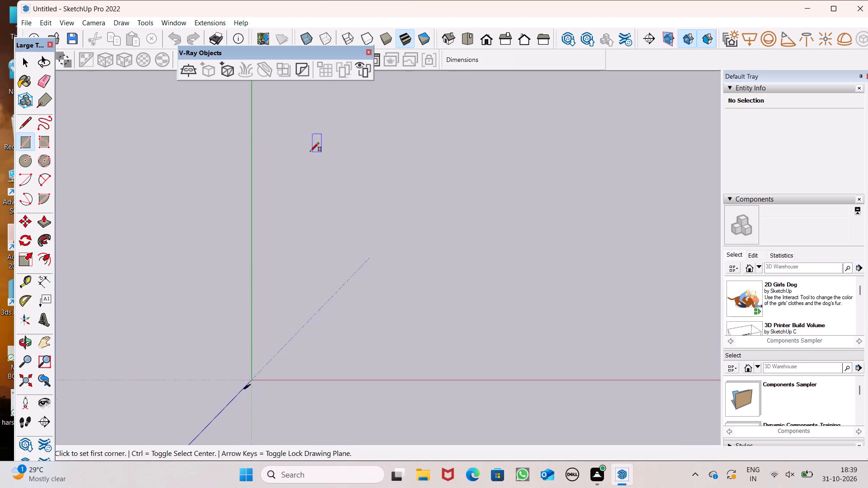
left_click(301, 133)
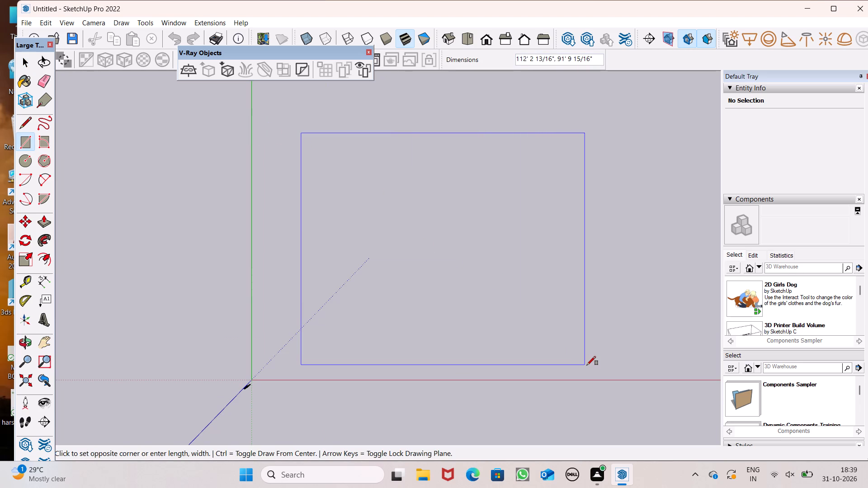
type("70',")
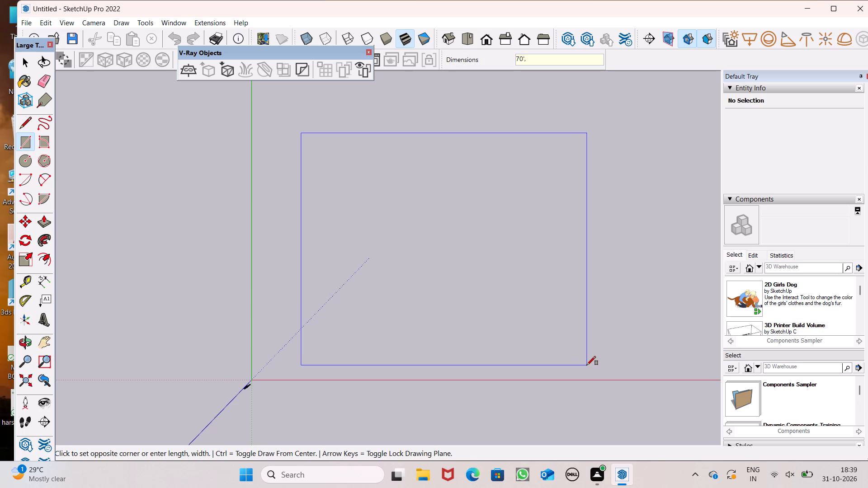
type("60'")
key("Return")
key("space")
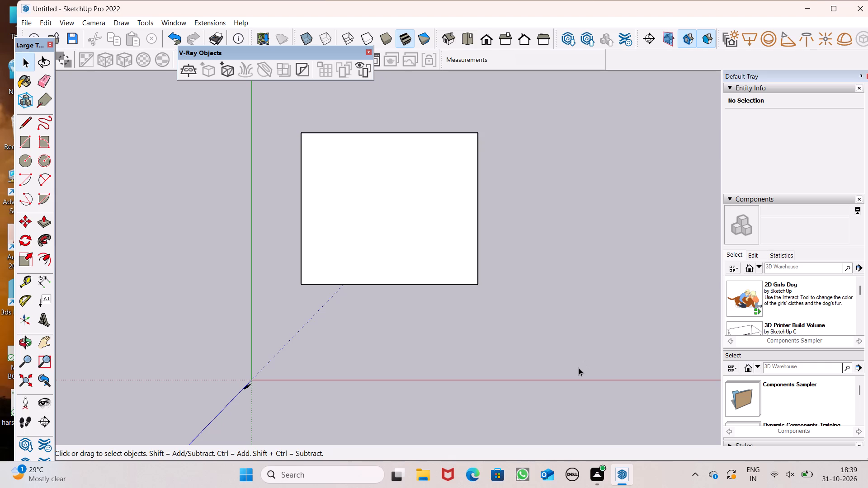
Push/pull the rectangle's face upward by 6" to form a slab.
scroll(466, 284, "down", 1)
middle_click_drag(420, 285, 420, 285)
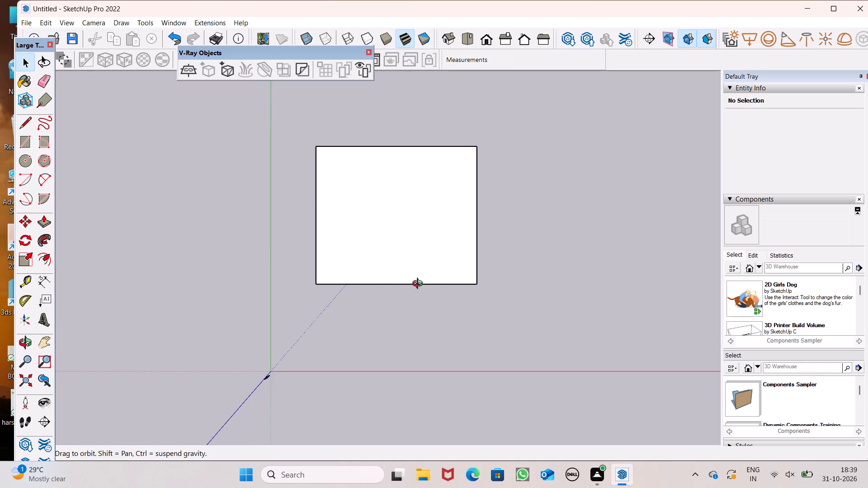
middle_click_drag(420, 285, 401, 74)
middle_click_drag(422, 271, 435, 290)
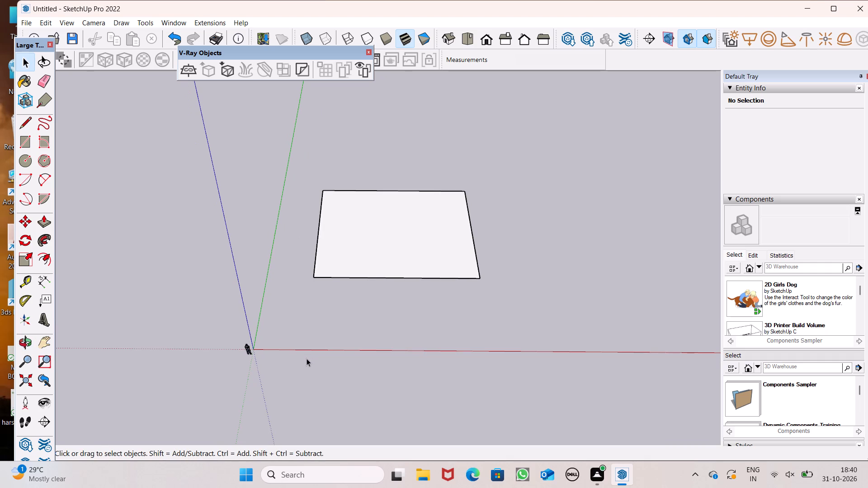
scroll(328, 274, "up", 8)
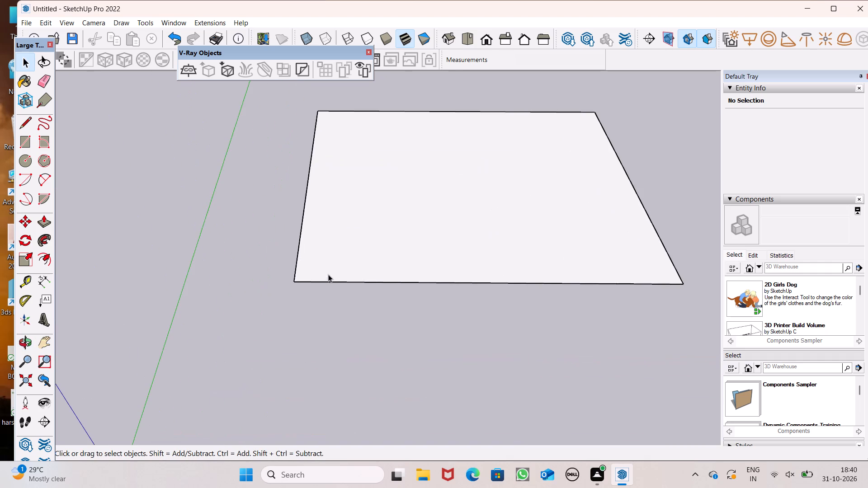
scroll(331, 279, "up", 1)
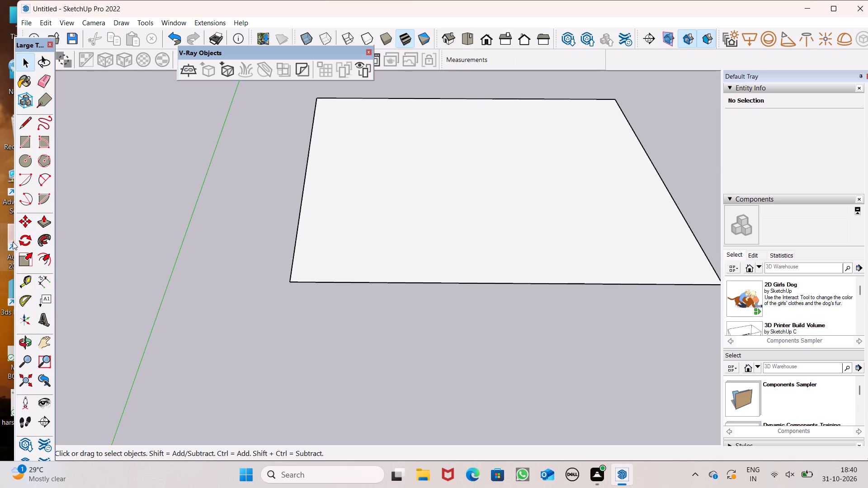
left_click(38, 222)
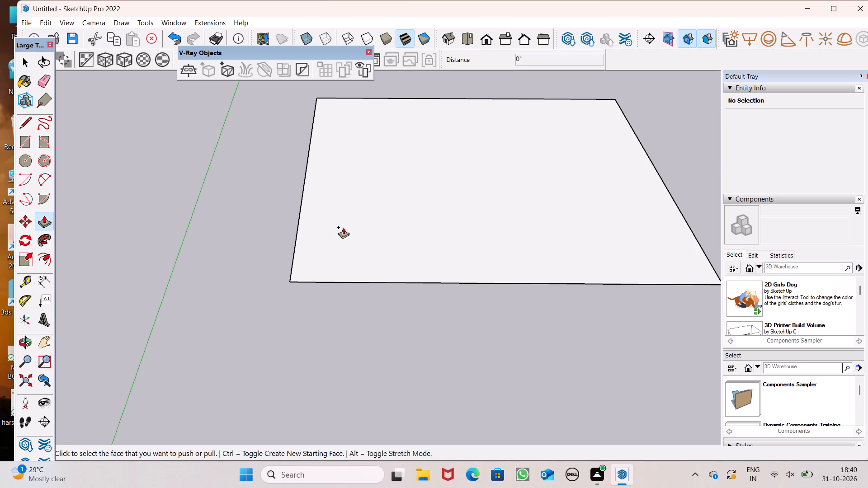
left_click_drag(350, 247, 351, 215)
key("6")
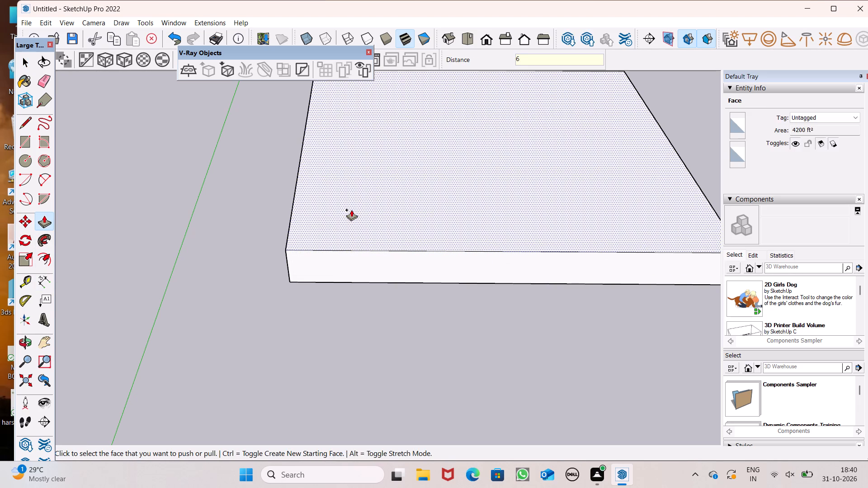
key("shift+quotedbl")
key("Return")
key("space")
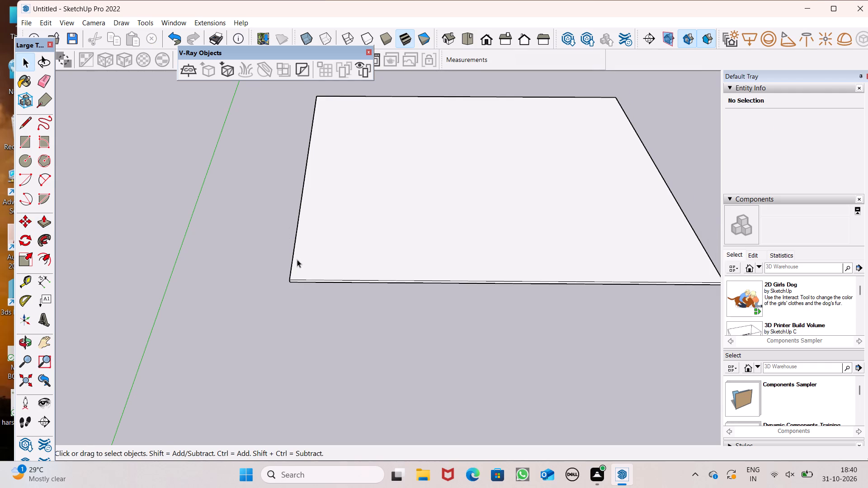
Offset the slab's top face outline inward by 9" to mark the outer wall thickness.
scroll(297, 264, "down", 8)
middle_click_drag(347, 270, 349, 373)
left_click(44, 262)
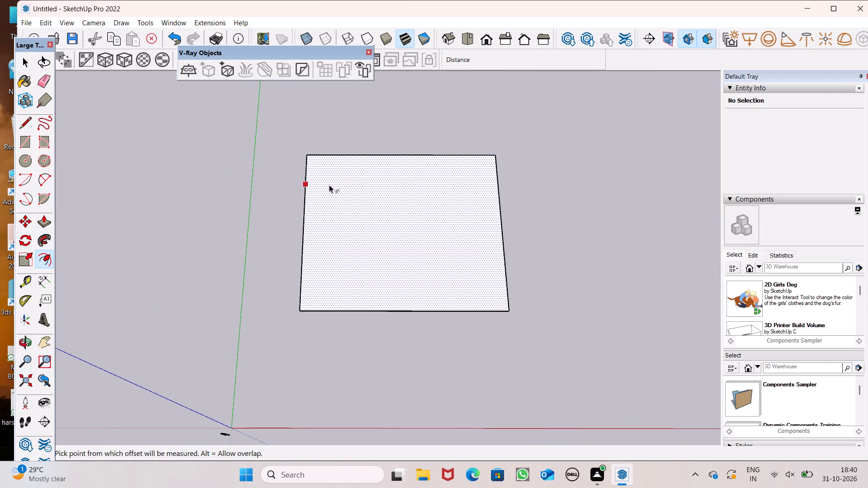
left_click_drag(338, 165, 338, 176)
type("9\"")
key("Return")
key("space")
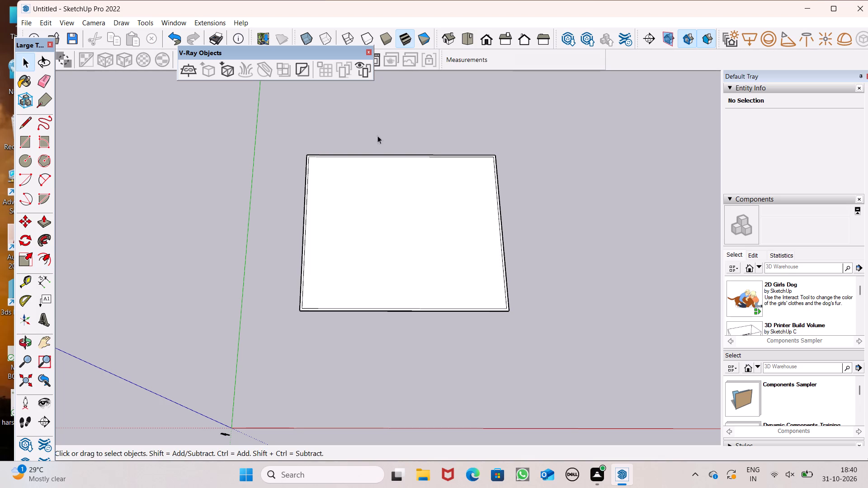
left_click(382, 125)
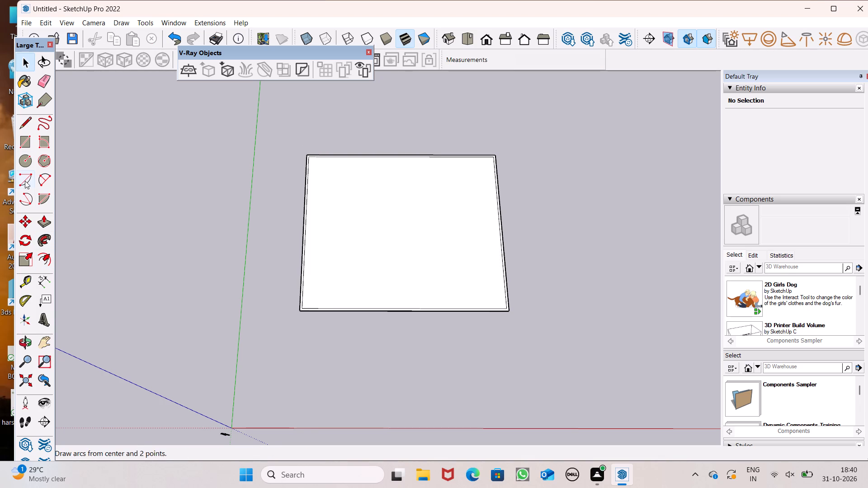
Place a guide about 4' 11" inside the slab's left inner outline, plus a parallel guide 6" further in.
left_click(24, 286)
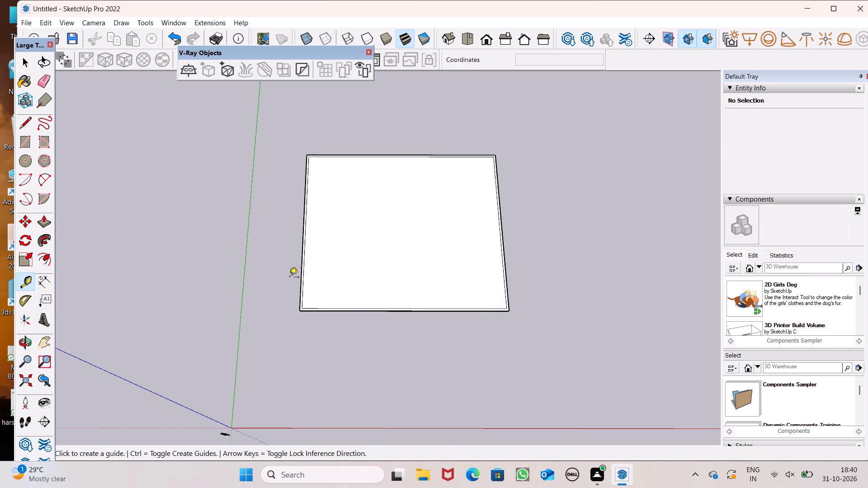
scroll(321, 287, "up", 1)
left_click(302, 291)
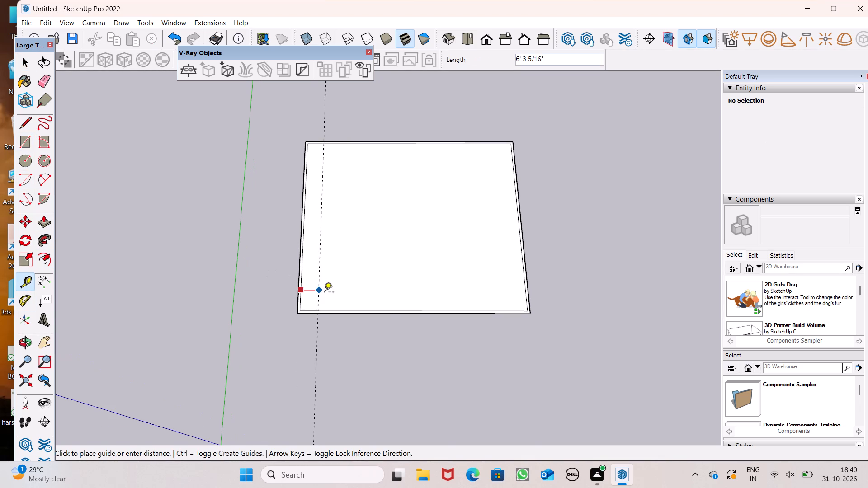
left_click(317, 293)
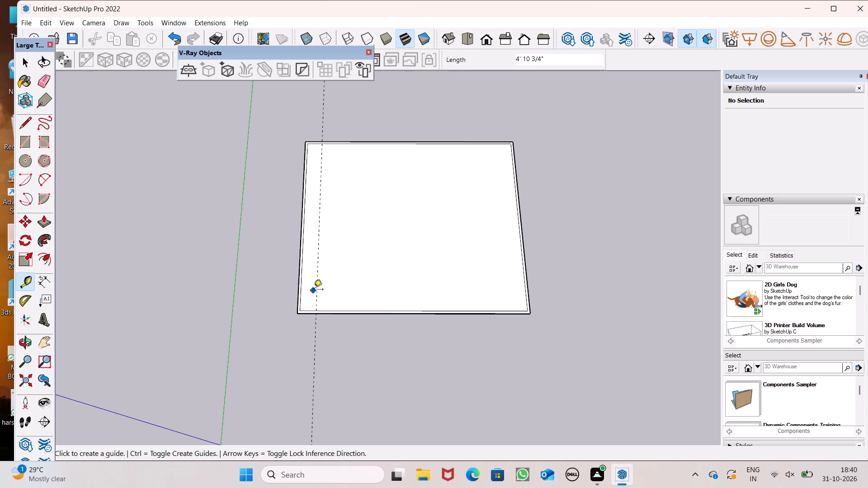
left_click(314, 288)
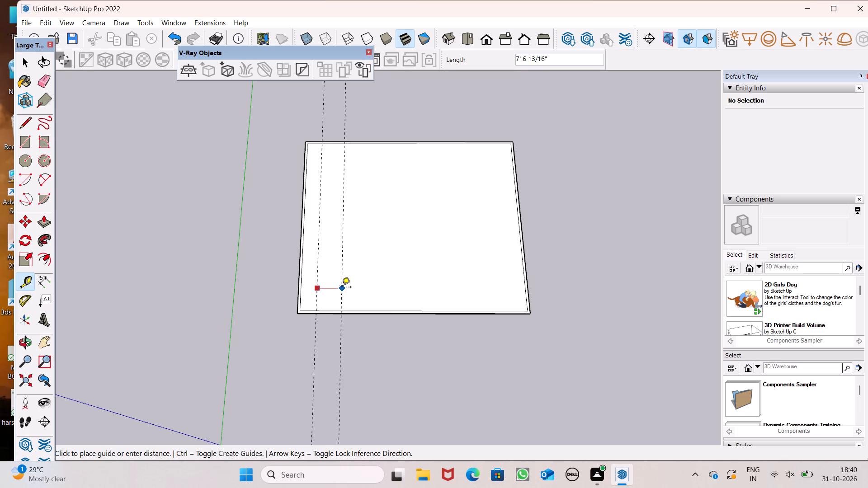
type("6\"")
key("Return")
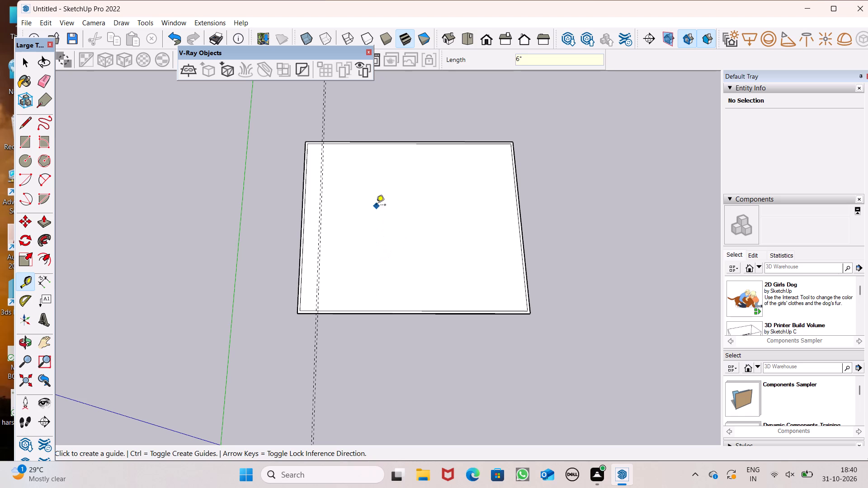
Pull a guide inward from the inner outline along the slab's far edge, parallel to that edge.
left_click(373, 143)
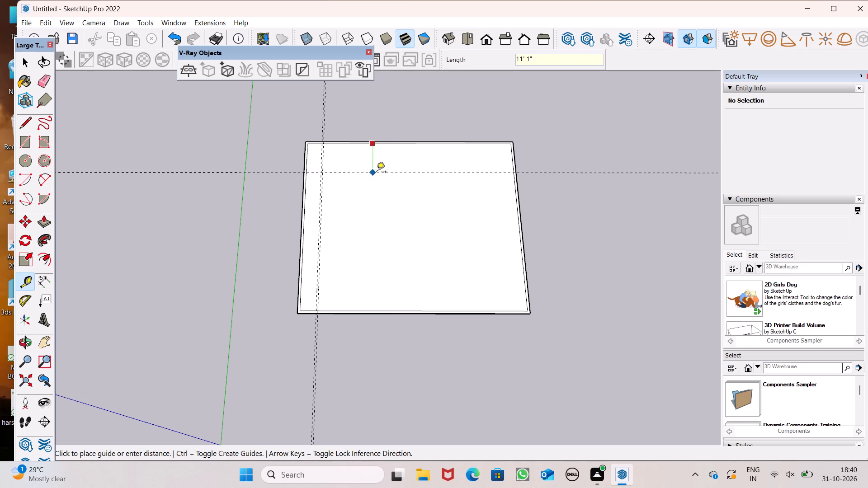
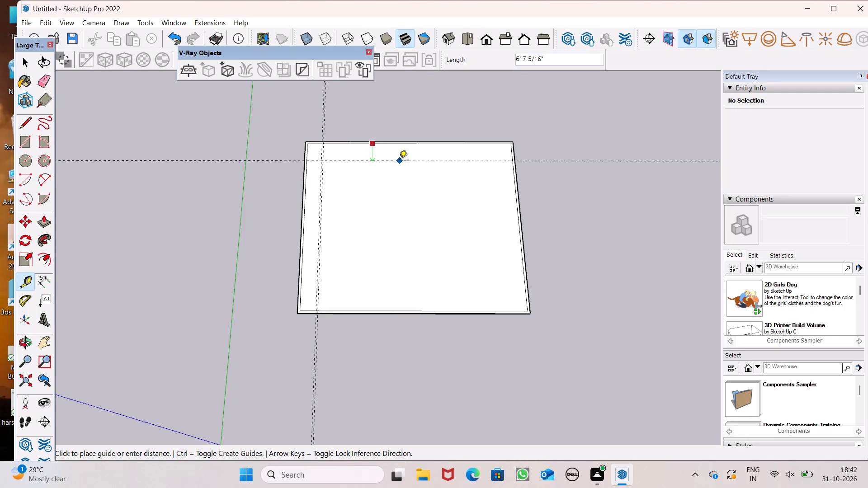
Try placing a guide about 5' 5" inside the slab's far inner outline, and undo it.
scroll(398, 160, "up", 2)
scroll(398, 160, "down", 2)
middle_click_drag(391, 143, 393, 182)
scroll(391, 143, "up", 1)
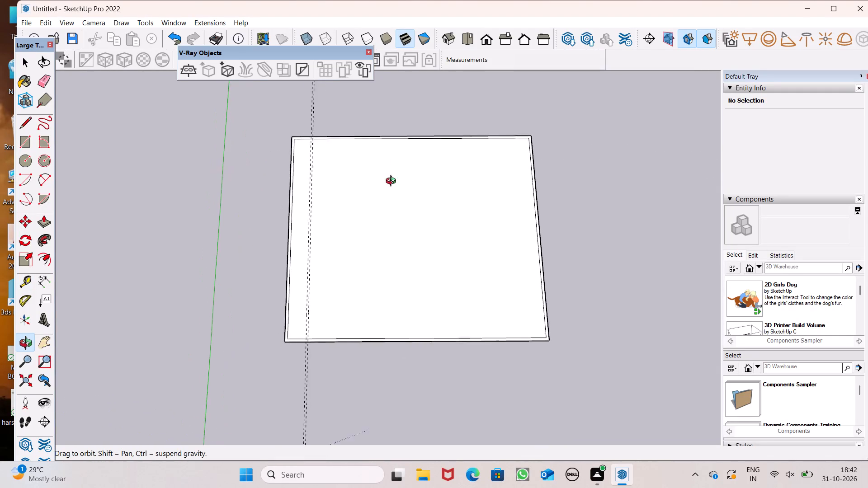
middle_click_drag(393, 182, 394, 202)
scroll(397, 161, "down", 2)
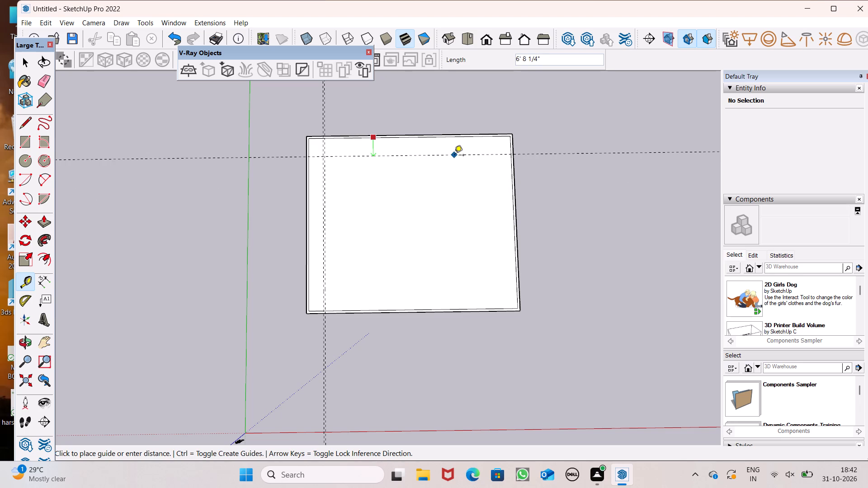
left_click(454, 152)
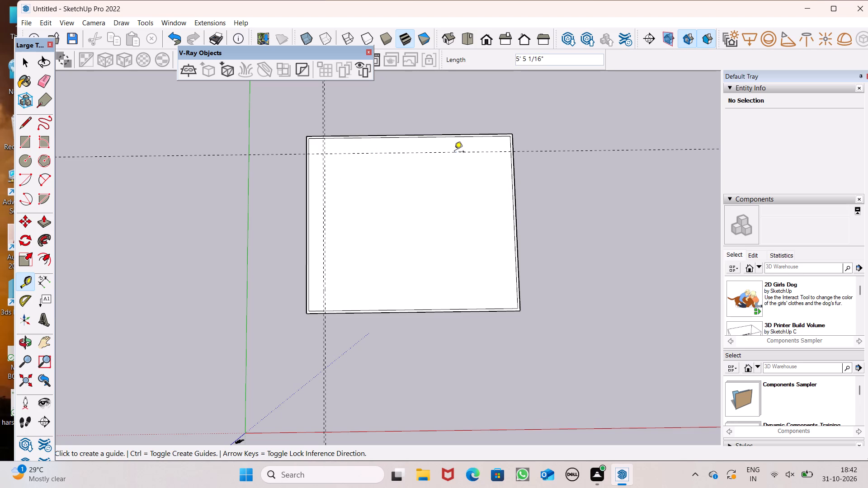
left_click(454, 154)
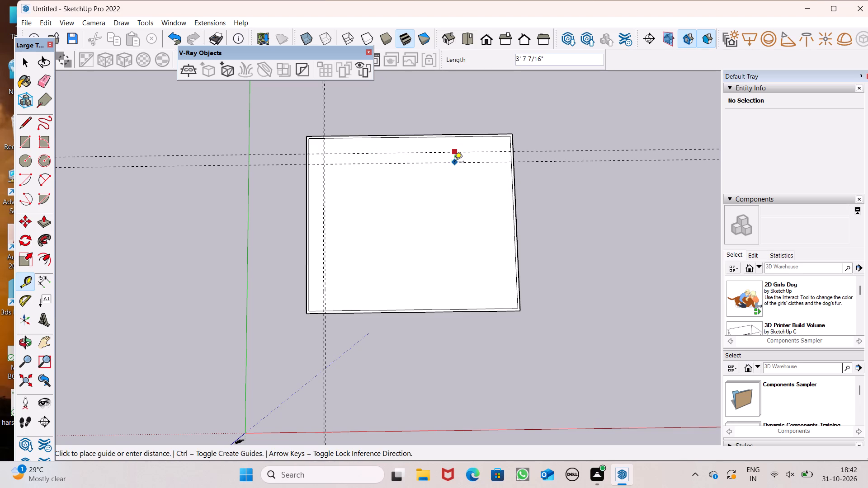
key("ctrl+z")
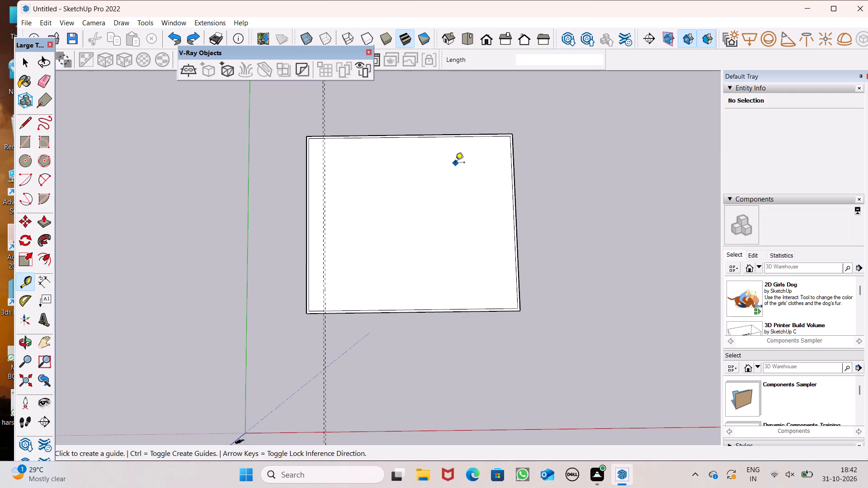
Place a guide about 7' 7" inside the slab's near outer edge, plus a parallel guide 6" further in.
left_click(407, 311)
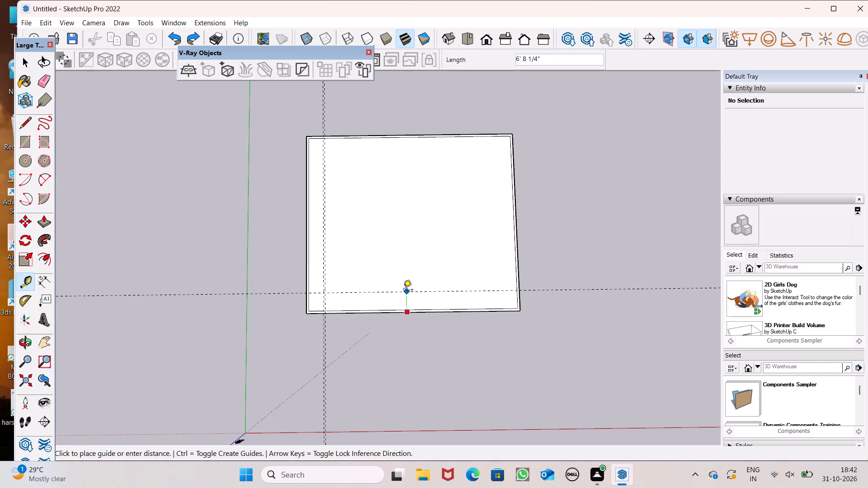
left_click(403, 289)
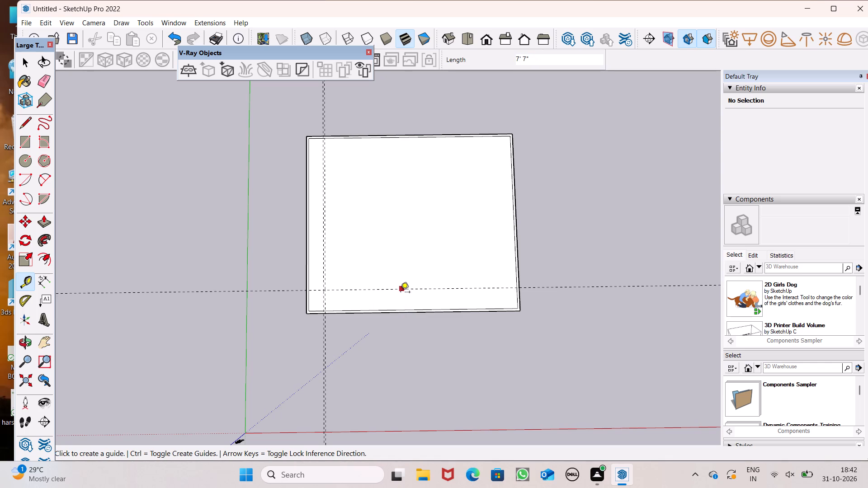
left_click(400, 290)
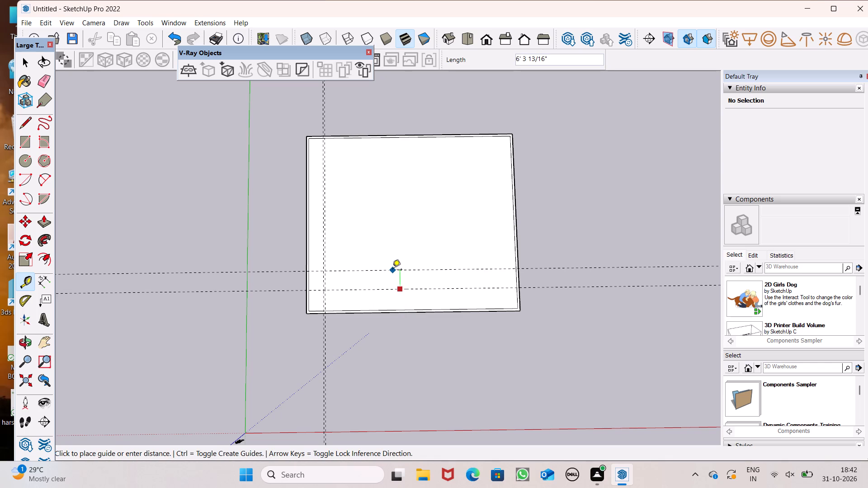
type("6\"")
key("Return")
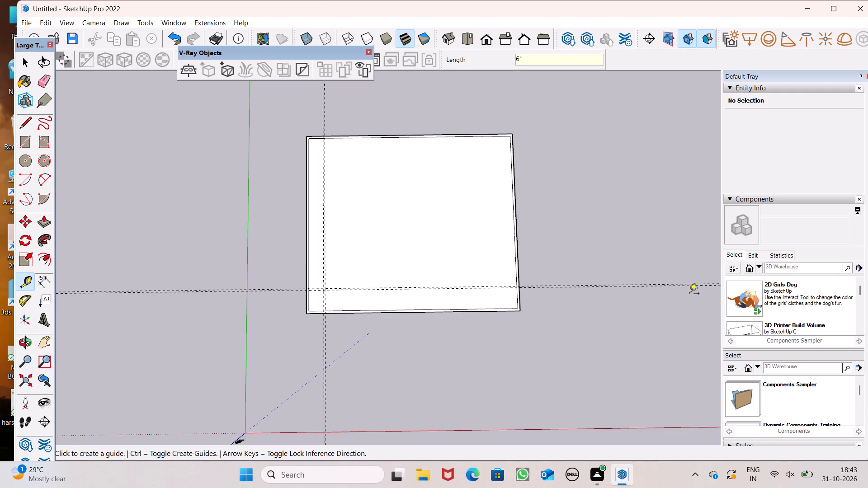
Place a guide inside the slab's right inner outline, parallel to it, plus a second parallel guide 6" further in.
left_click(515, 240)
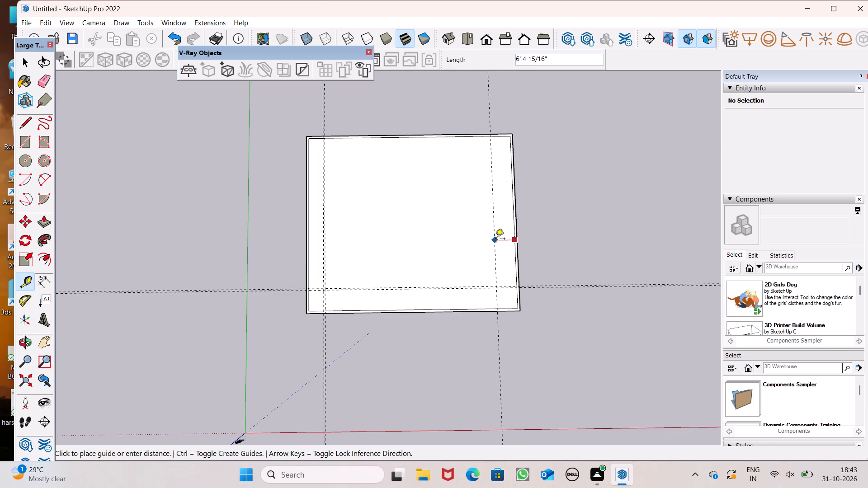
left_click(498, 239)
left_click(497, 237)
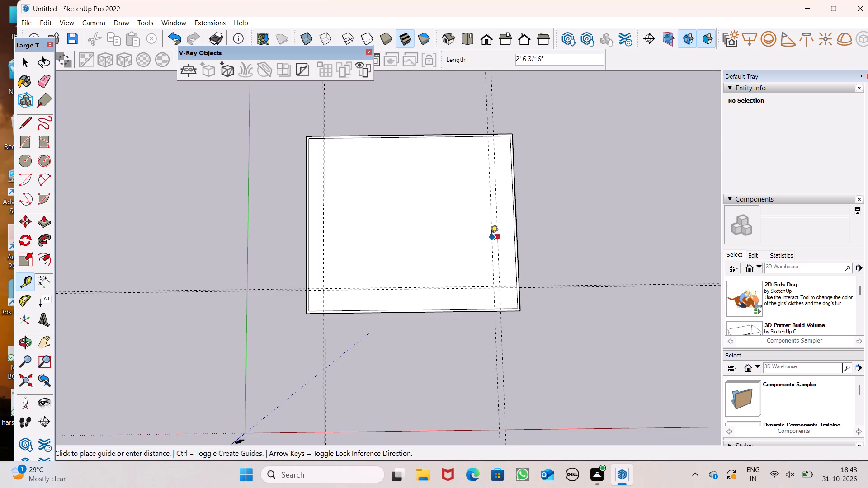
type("6\"")
key("Return")
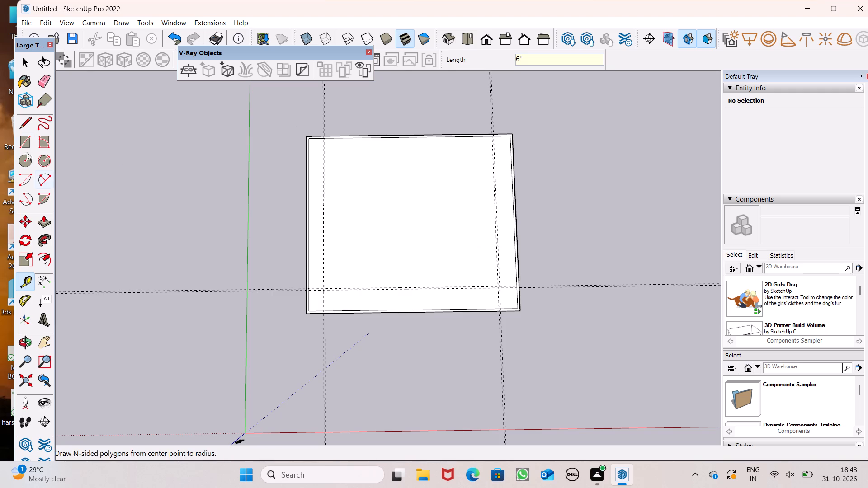
Draw a 6" by 51' 8" wall rectangle between the left guides, from the far inner outline to the near guide pair.
left_click(19, 141)
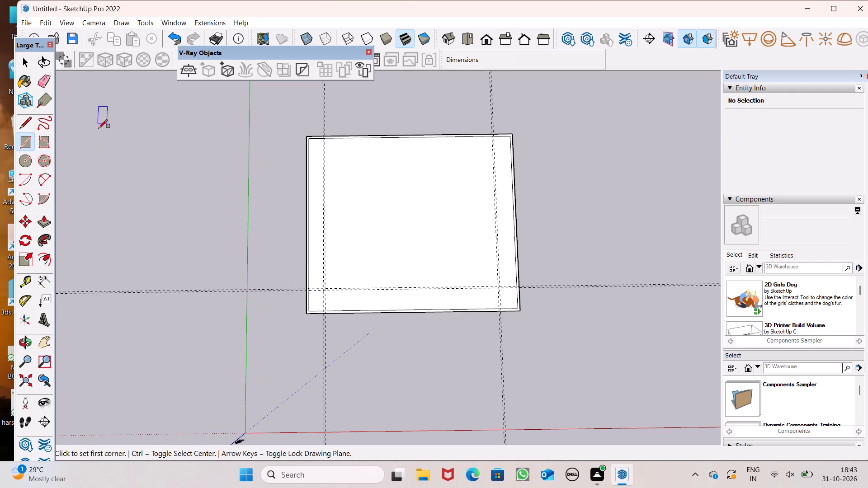
scroll(335, 150, "up", 13)
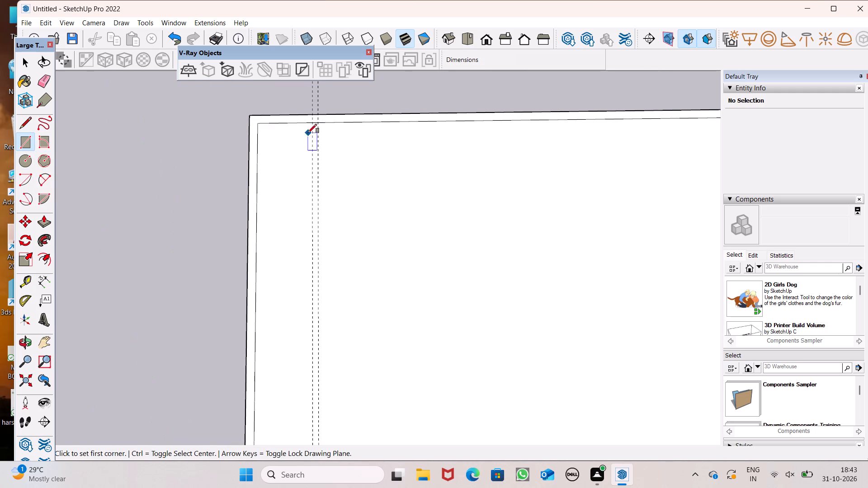
left_click(311, 123)
scroll(333, 123, "down", 3)
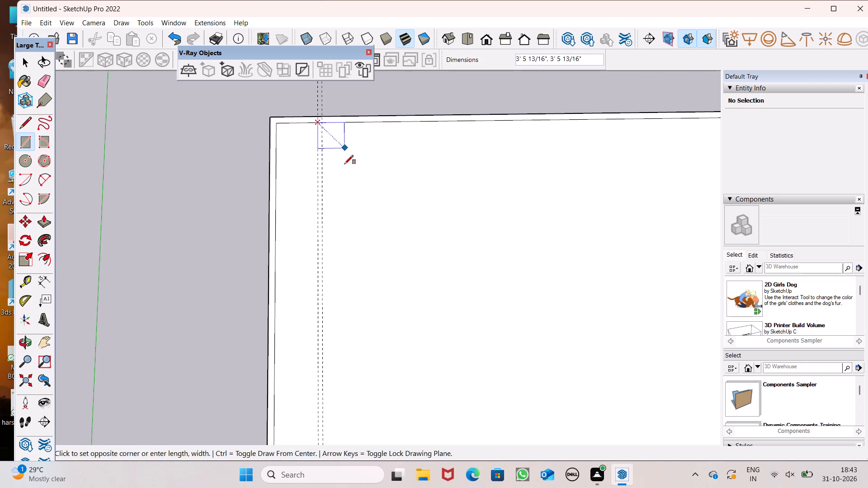
scroll(344, 165, "down", 5)
scroll(316, 204, "down", 5)
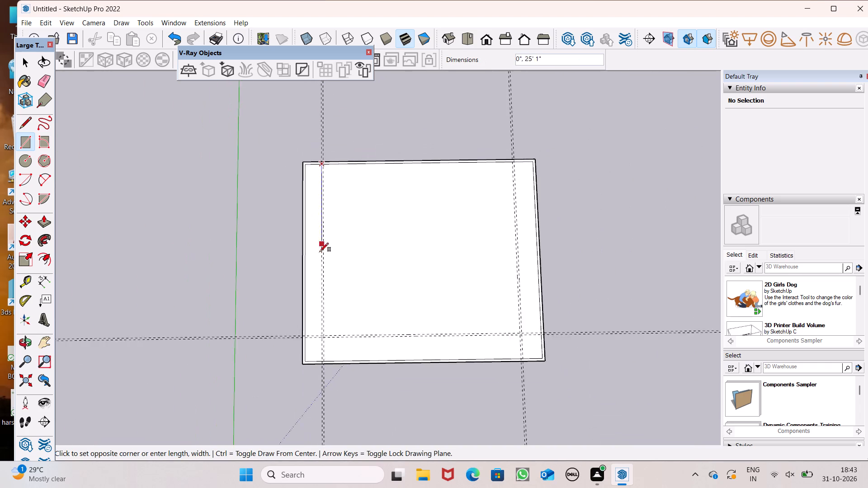
scroll(320, 252, "down", 1)
scroll(322, 316, "up", 5)
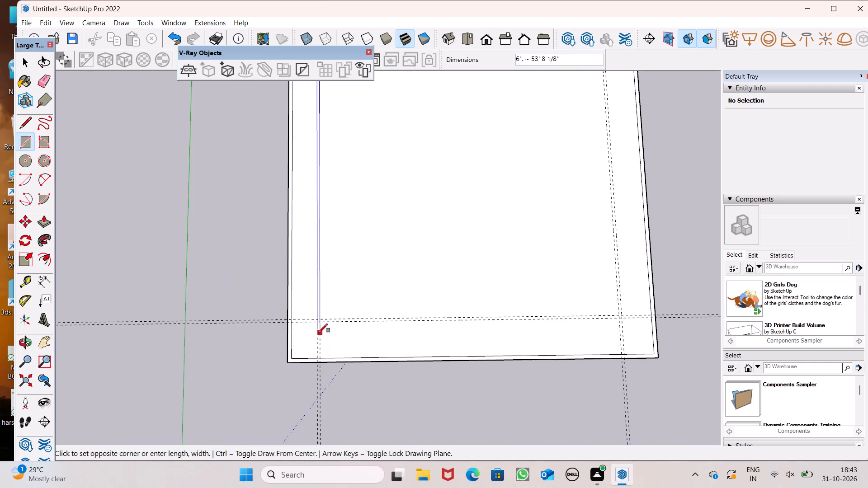
scroll(317, 329, "up", 8)
left_click(322, 318)
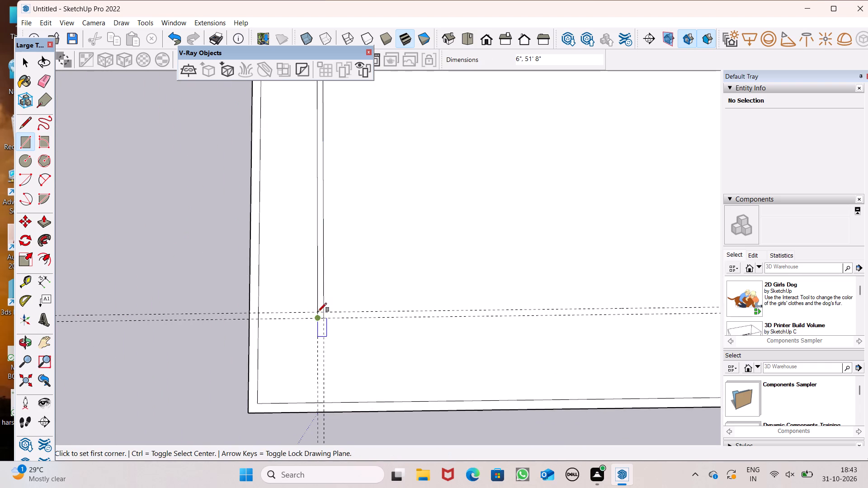
Draw a 6" by about 57' 11" wall rectangle between the near-side guides, from the left wall strip to the right guide pair.
left_click(317, 310)
scroll(262, 250, "down", 7)
scroll(325, 293, "down", 5)
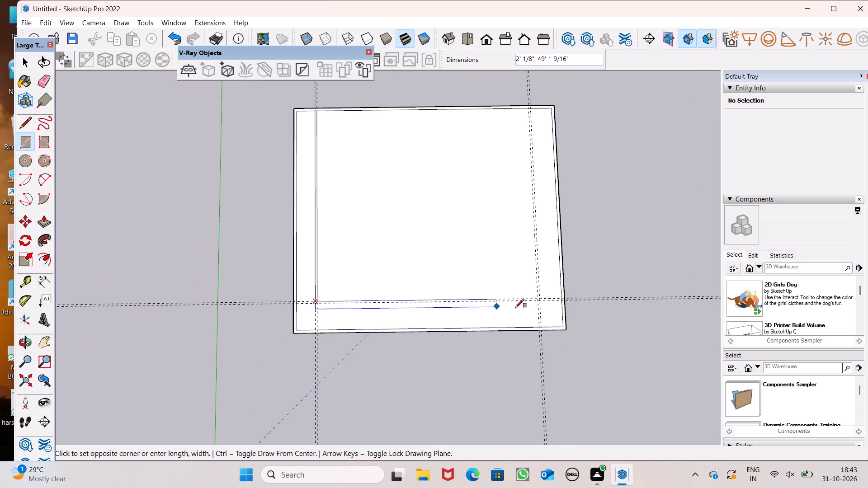
scroll(528, 310, "up", 13)
left_click(547, 289)
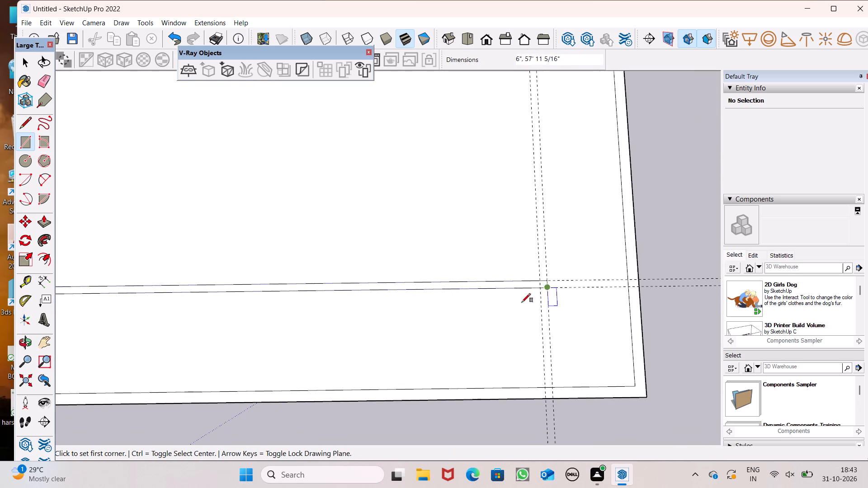
Draw a 6" by 51' 8" wall rectangle between the right guides, from the far inner outline to the near wall strip.
scroll(455, 389, "down", 15)
scroll(468, 223, "up", 5)
scroll(495, 150, "up", 4)
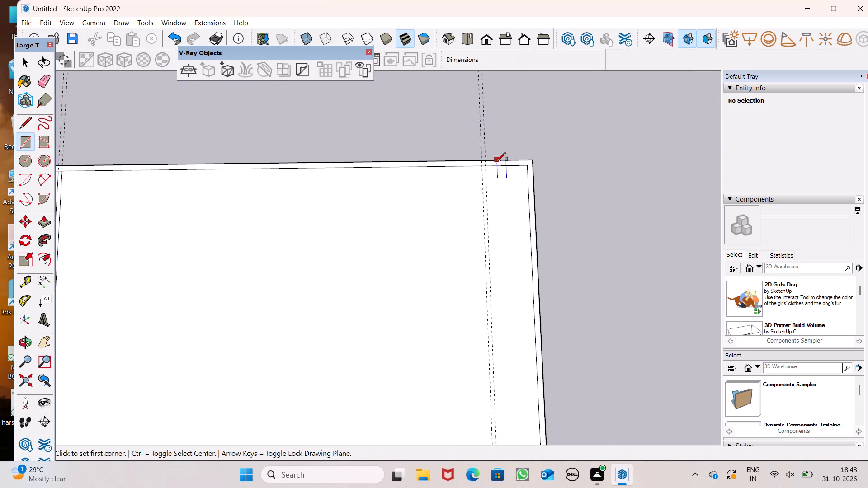
scroll(497, 161, "up", 10)
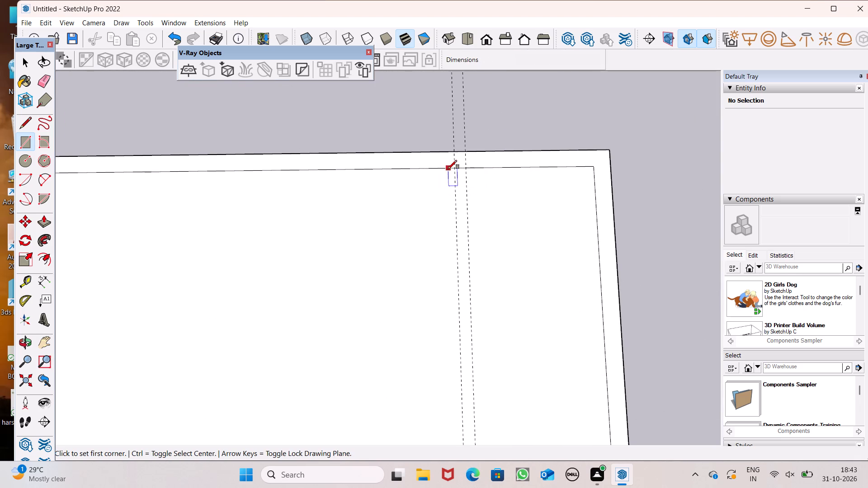
left_click(452, 169)
scroll(466, 140, "down", 12)
scroll(470, 201, "down", 3)
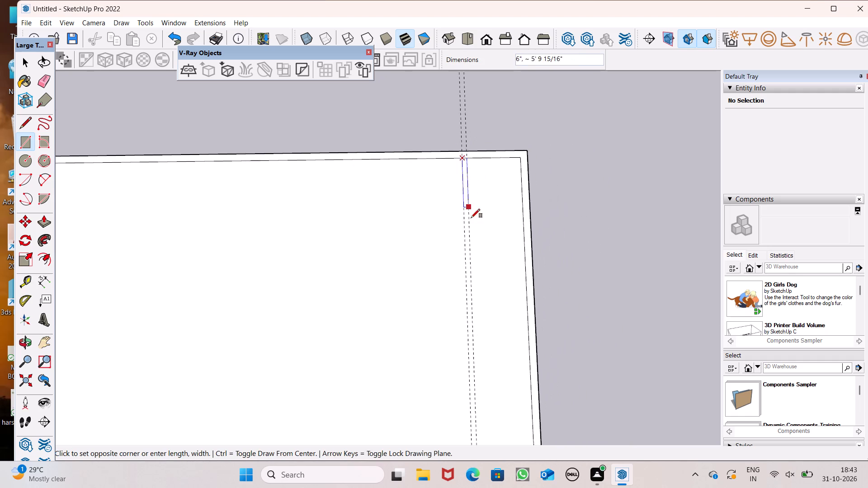
scroll(471, 218, "down", 2)
scroll(470, 111, "down", 7)
scroll(472, 217, "down", 4)
scroll(480, 336, "up", 7)
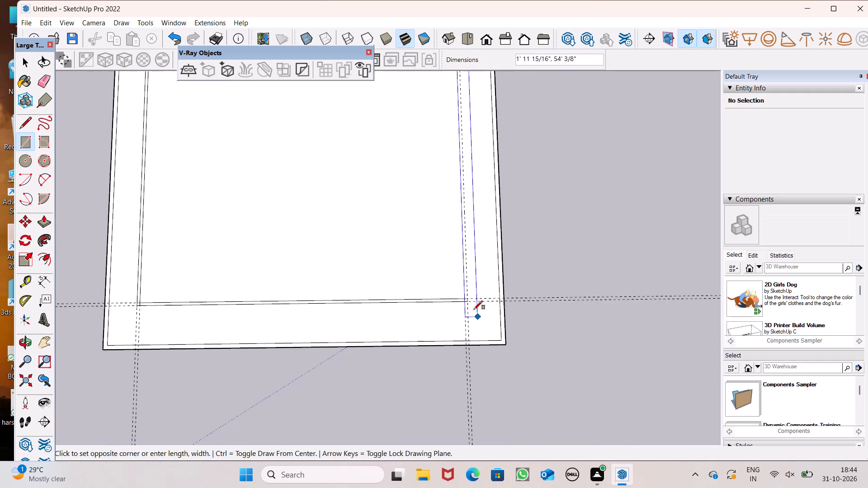
scroll(471, 300, "up", 7)
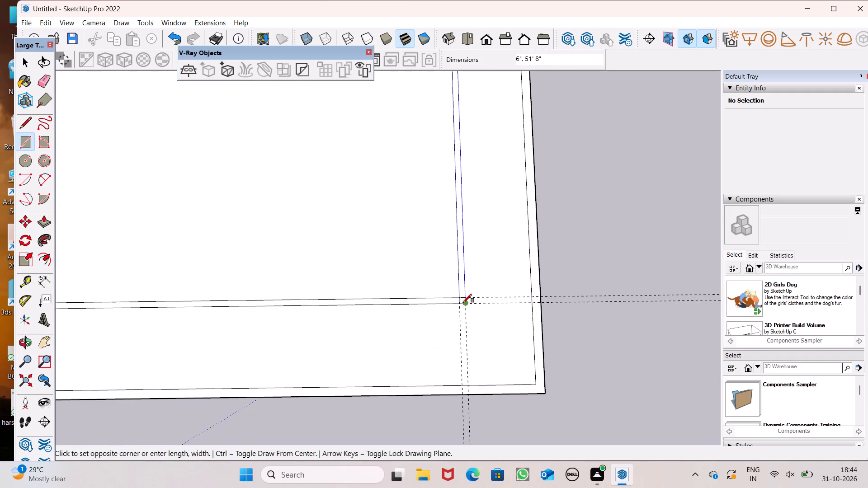
left_click(463, 303)
Erase all the construction guides around the slab.
scroll(644, 263, "down", 9)
scroll(651, 320, "down", 6)
scroll(474, 323, "down", 6)
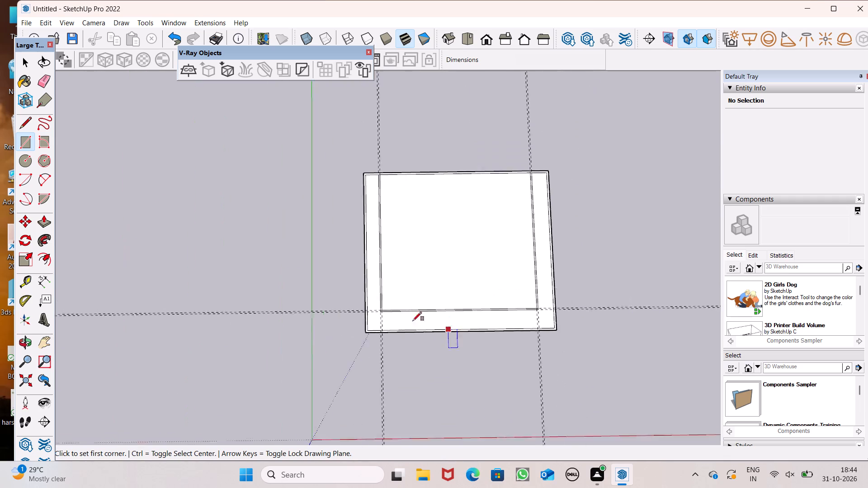
left_click(45, 79)
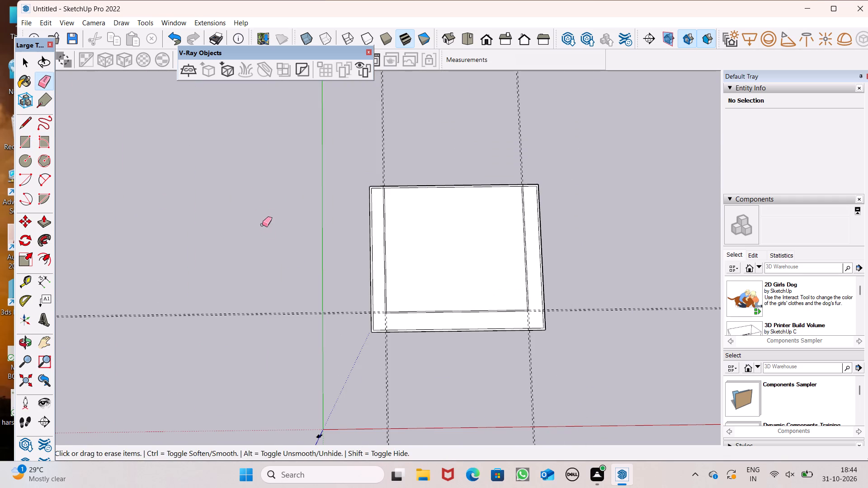
left_click_drag(285, 294, 321, 332)
left_click_drag(392, 352, 370, 361)
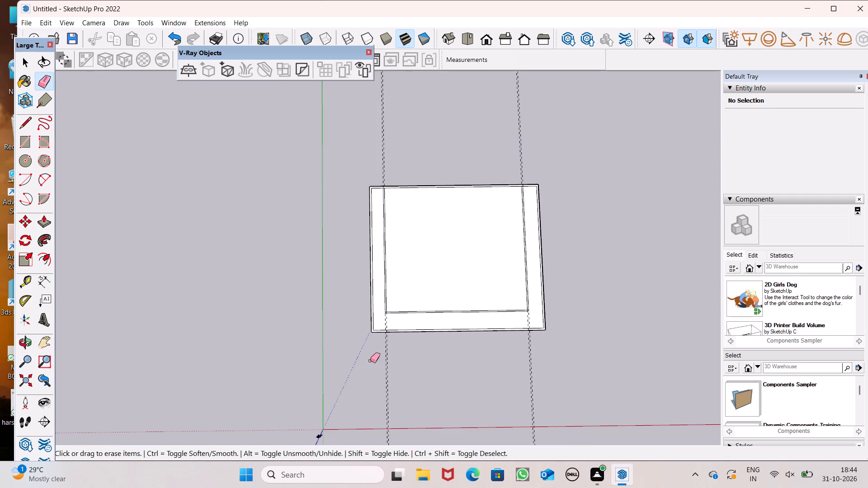
left_click_drag(370, 361, 368, 379)
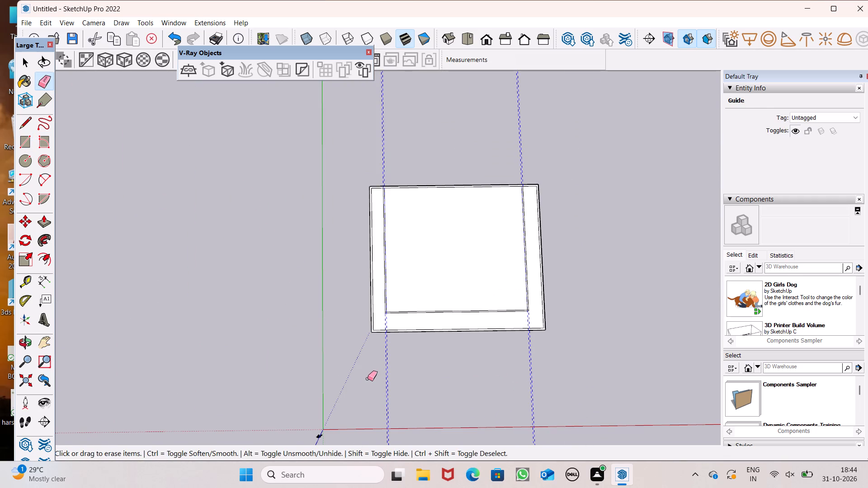
left_click_drag(368, 379, 556, 398)
Erase the two overlapping line segments inside the right corner where the interior wall strips meet.
scroll(589, 279, "up", 5)
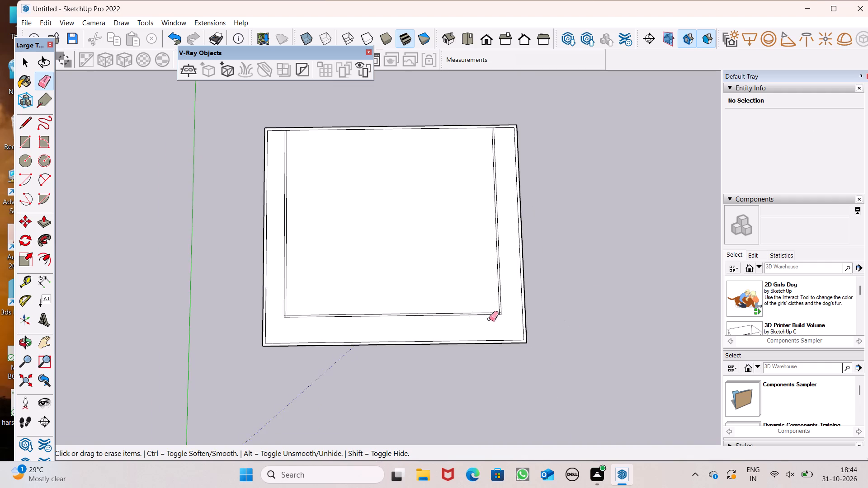
scroll(485, 314, "up", 17)
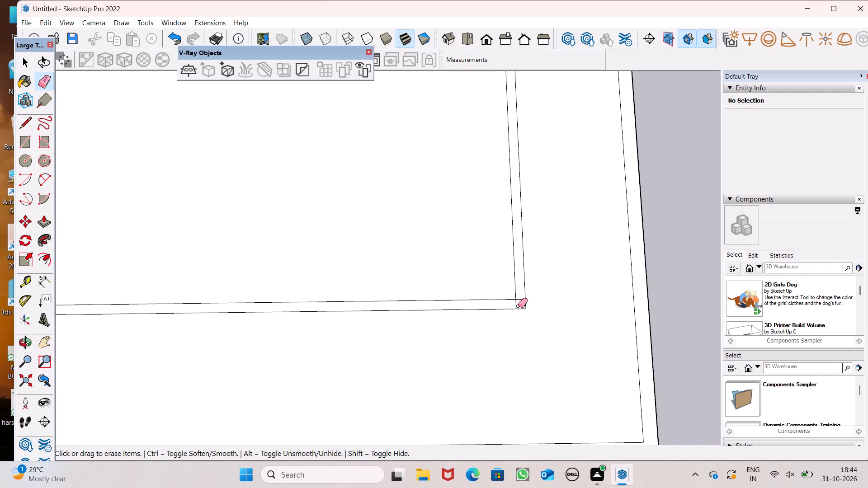
scroll(518, 306, "up", 7)
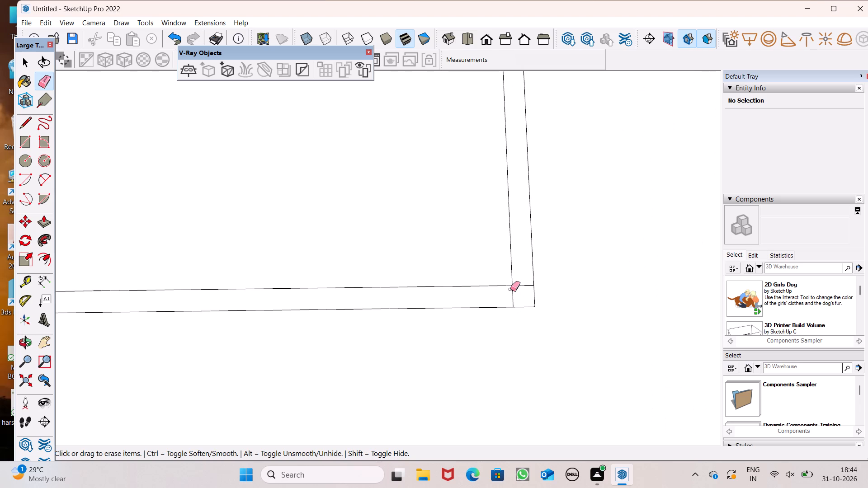
scroll(524, 290, "up", 5)
left_click_drag(522, 280, 505, 302)
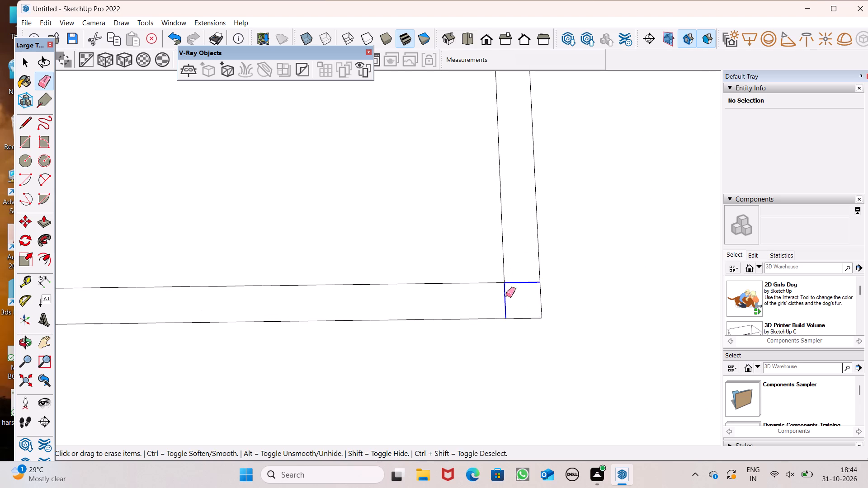
Erase the two overlapping line segments inside the left corner of the interior wall strips, keeping the long wall lines.
scroll(555, 231, "down", 12)
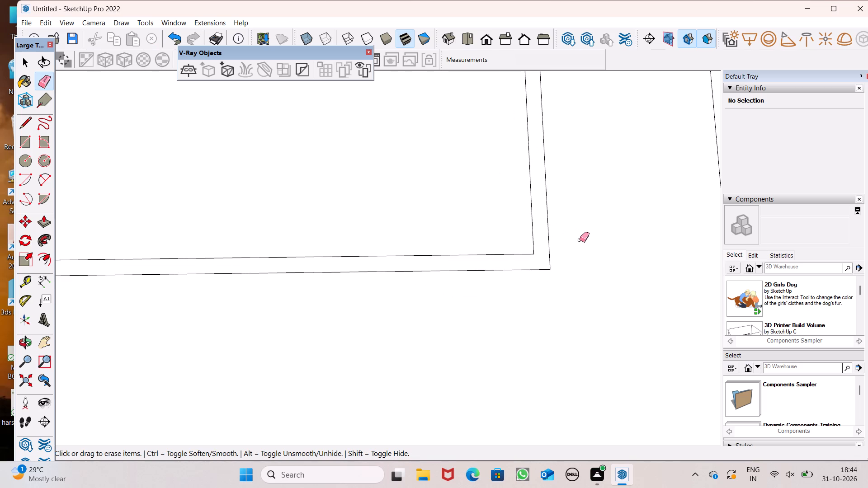
scroll(580, 240, "down", 6)
scroll(580, 314, "down", 17)
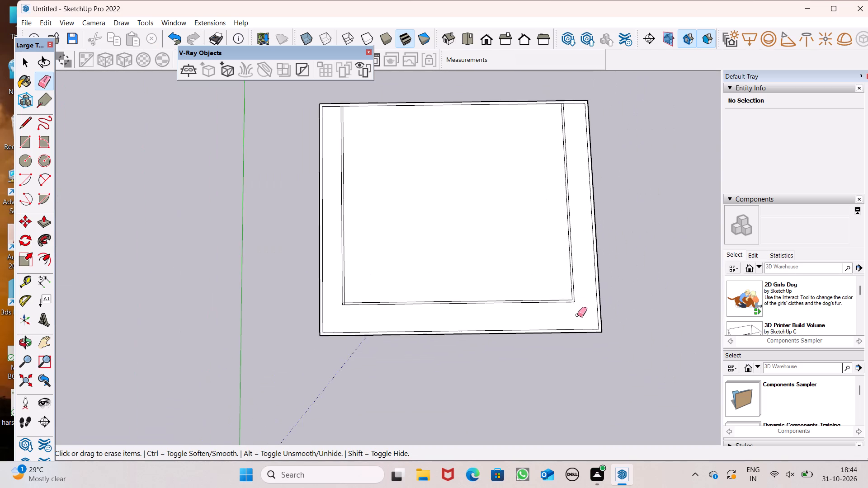
scroll(568, 294, "down", 1)
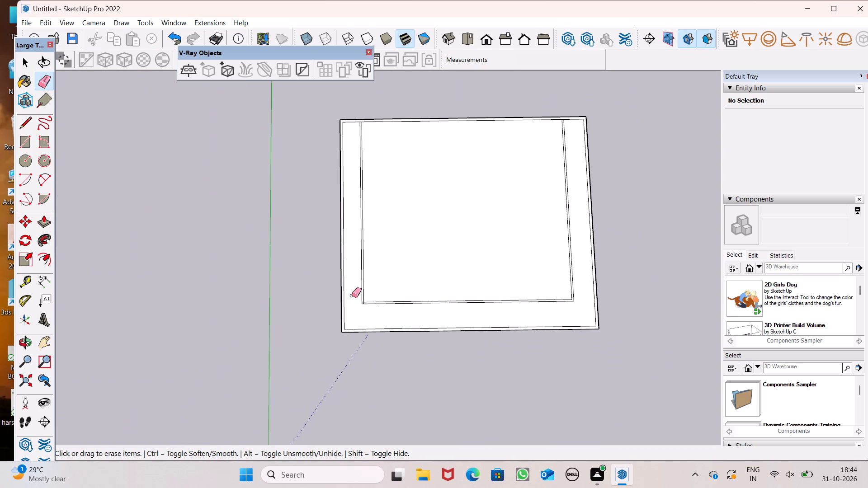
scroll(359, 309, "up", 15)
scroll(365, 293, "up", 7)
left_click(385, 278)
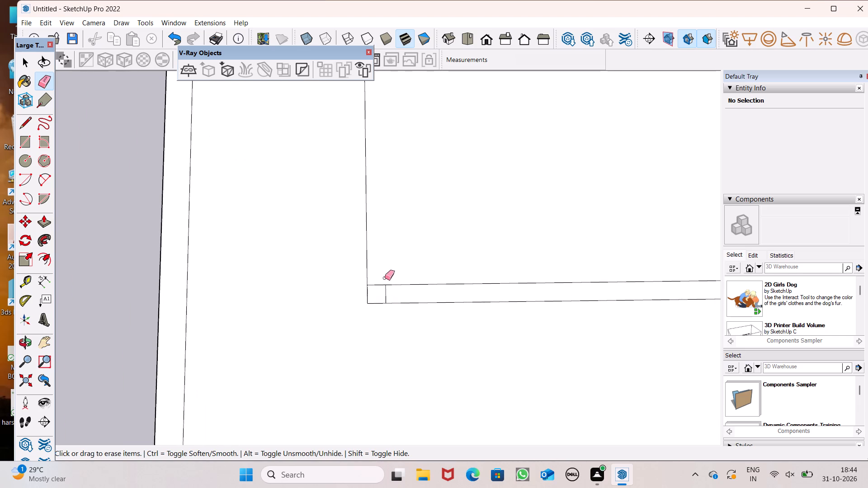
key("ctrl+z")
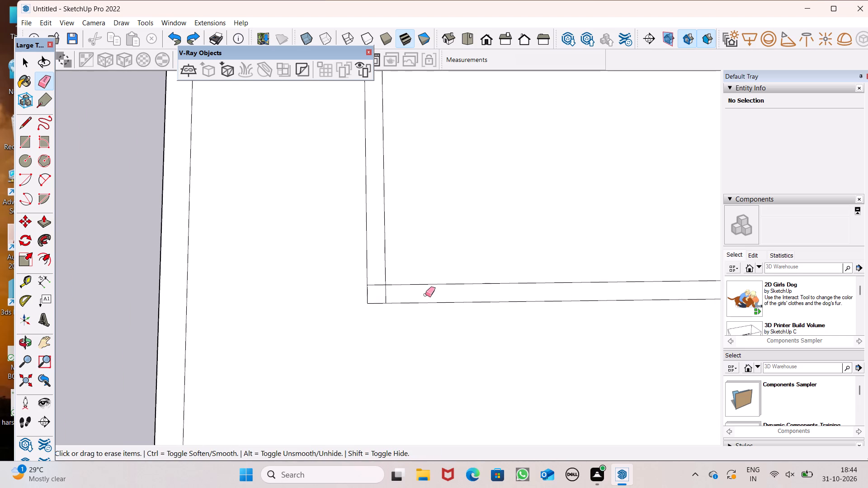
left_click_drag(382, 284, 385, 288)
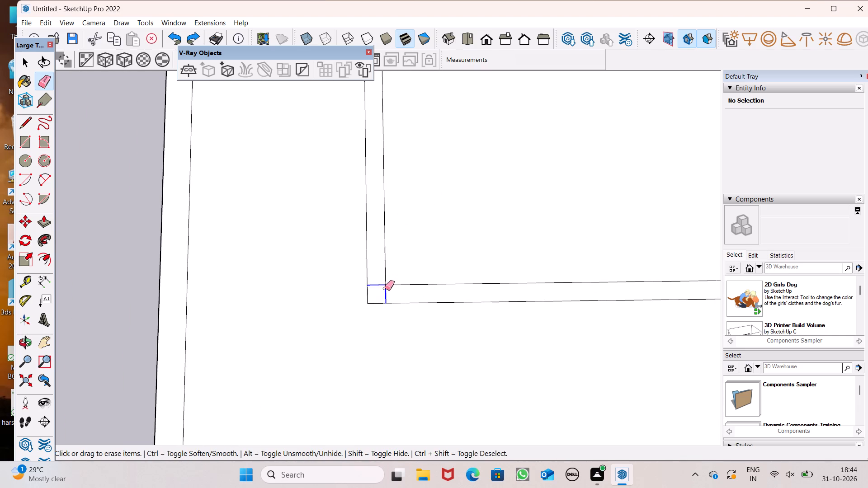
left_click_drag(385, 288, 385, 290)
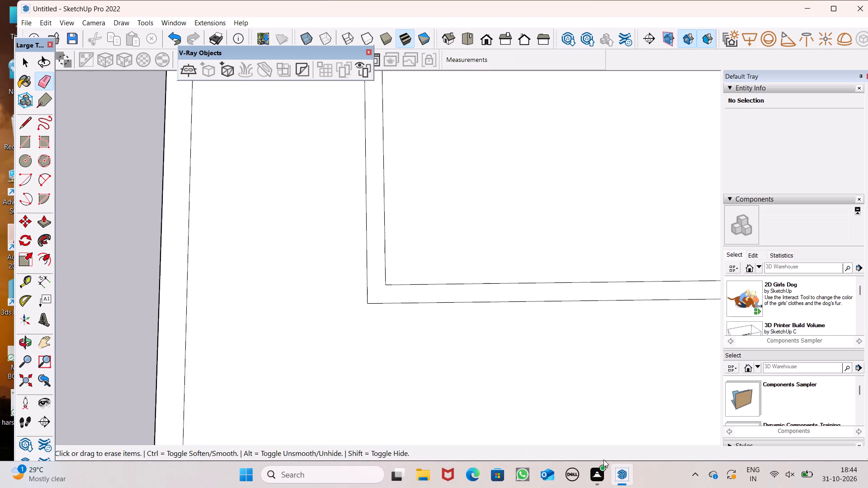
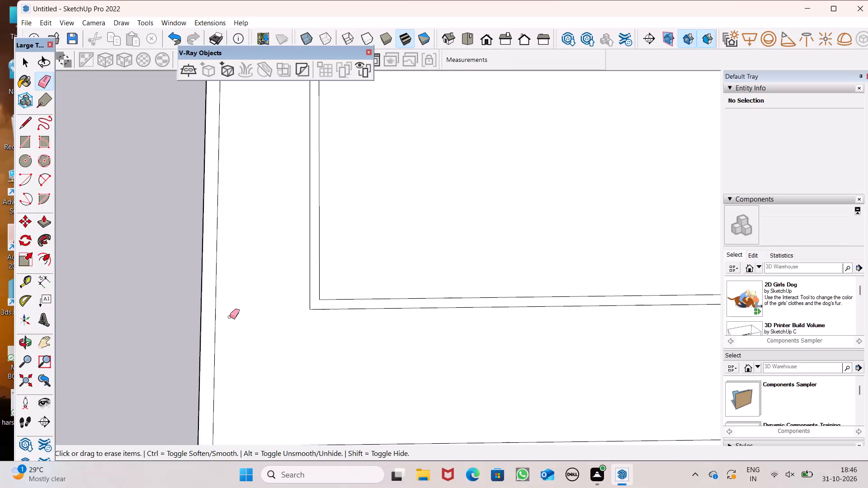
Place two guides parallel to the far outer wall, one about 4' in from its inner outline and one 6" further in.
key("space")
scroll(346, 172, "down", 9)
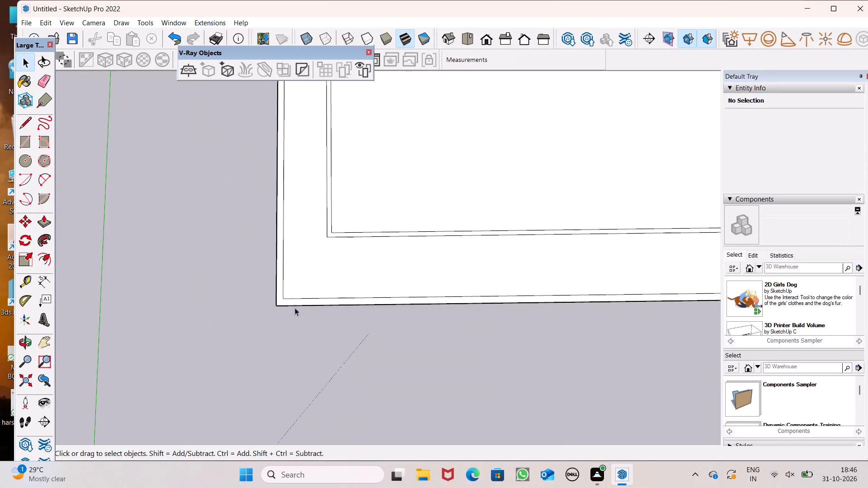
scroll(262, 415, "down", 8)
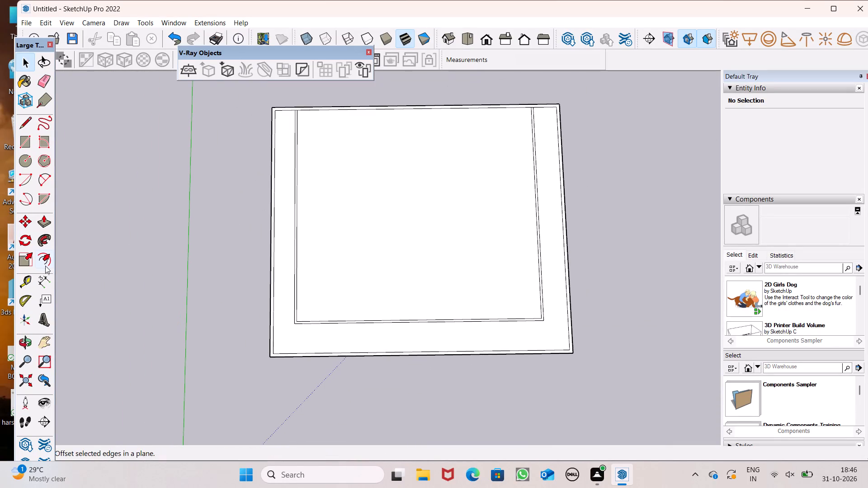
left_click(25, 288)
scroll(395, 59, "up", 5)
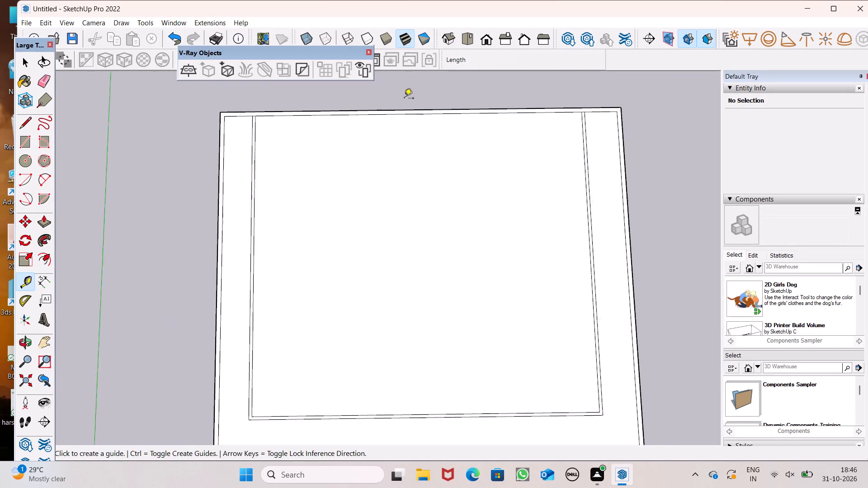
scroll(404, 99, "up", 3)
left_click(396, 119)
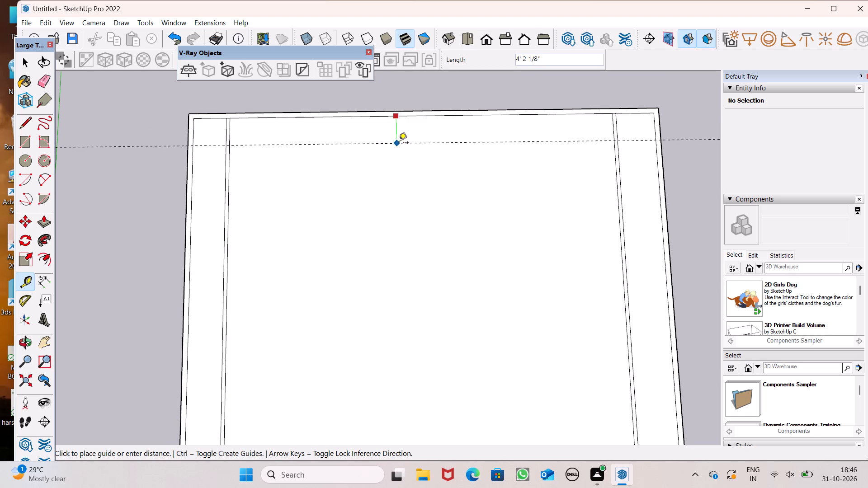
left_click(399, 140)
left_click(401, 143)
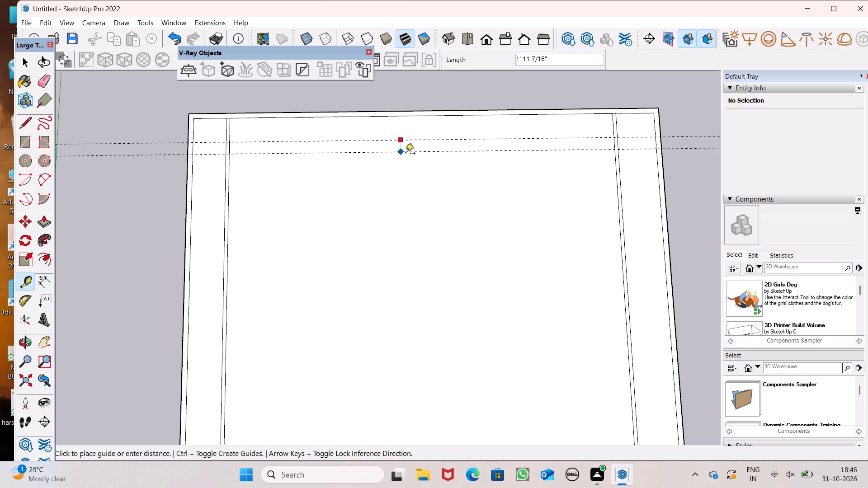
type("6\"")
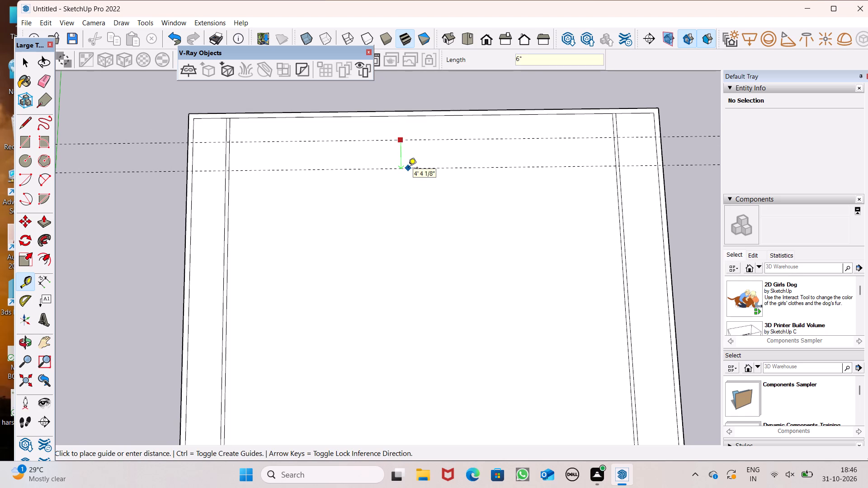
key("Return")
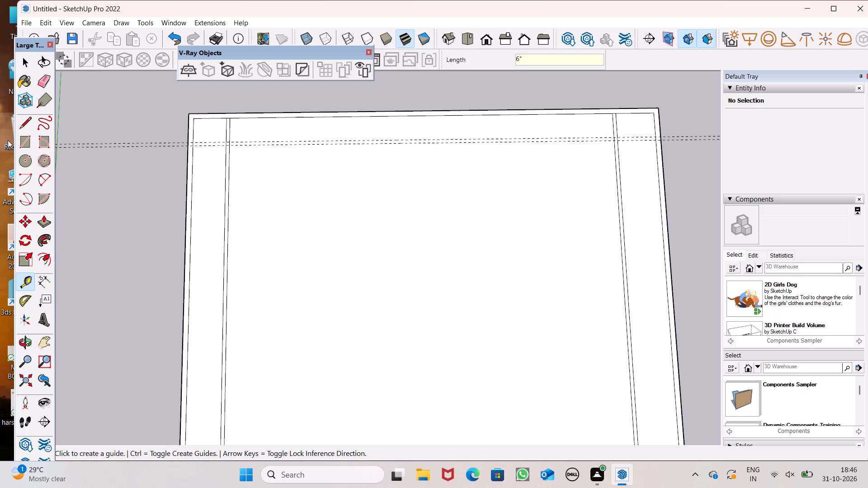
Draw a 6" by 57' 11 5/16" wall rectangle between the two guides, spanning the outer edges of both side wall strips.
left_click(17, 139)
scroll(223, 154, "up", 7)
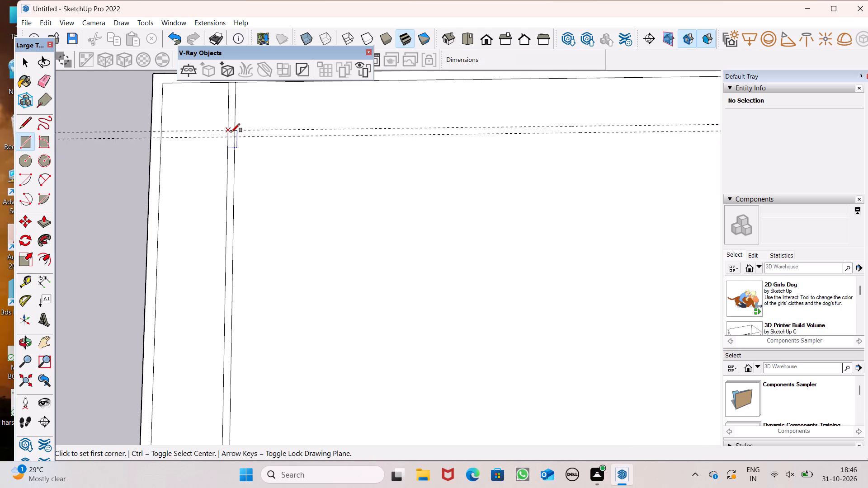
left_click(231, 130)
scroll(216, 153, "down", 12)
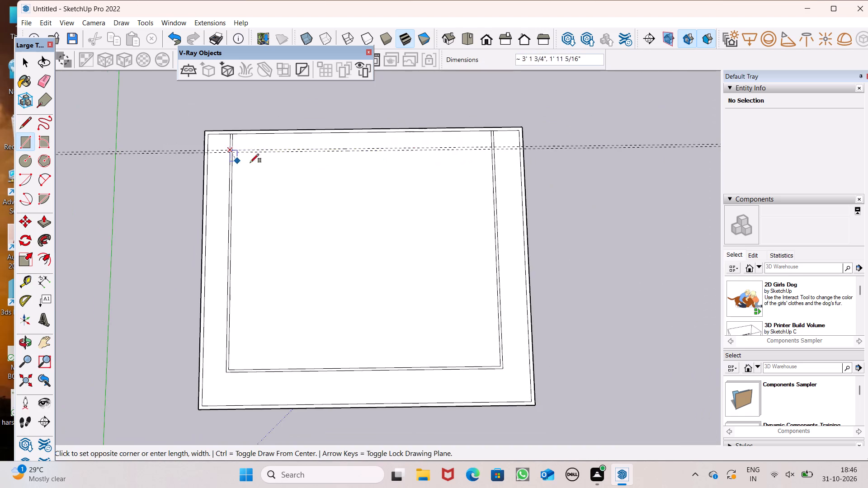
scroll(445, 144, "up", 7)
scroll(528, 141, "up", 8)
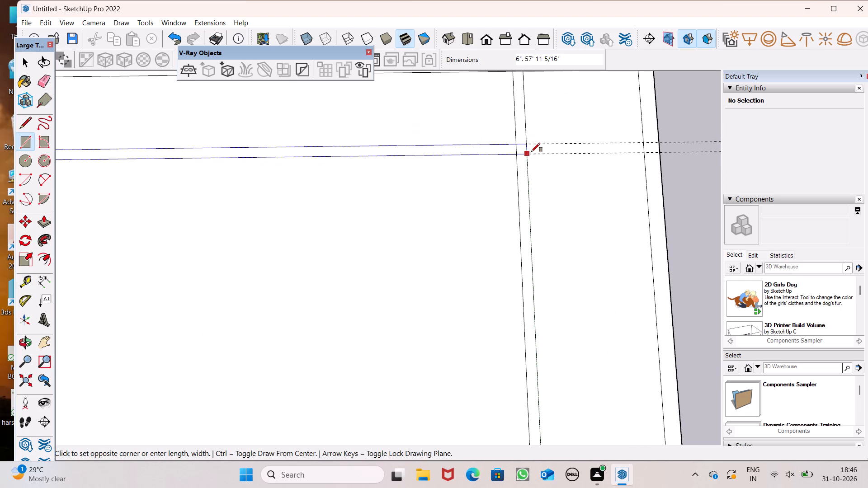
left_click(531, 152)
scroll(600, 185, "down", 15)
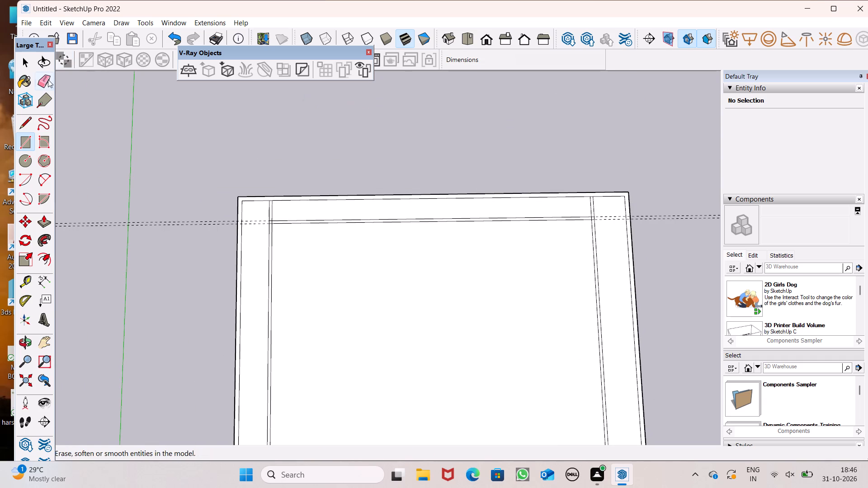
Erase the two construction guides along the new far interior wall.
left_click(48, 80)
scroll(340, 102, "down", 7)
scroll(228, 194, "up", 7)
left_click_drag(274, 161, 276, 173)
Erase the ends of both side wall strips that extend past the new far interior wall toward the outer wall.
scroll(387, 158, "up", 2)
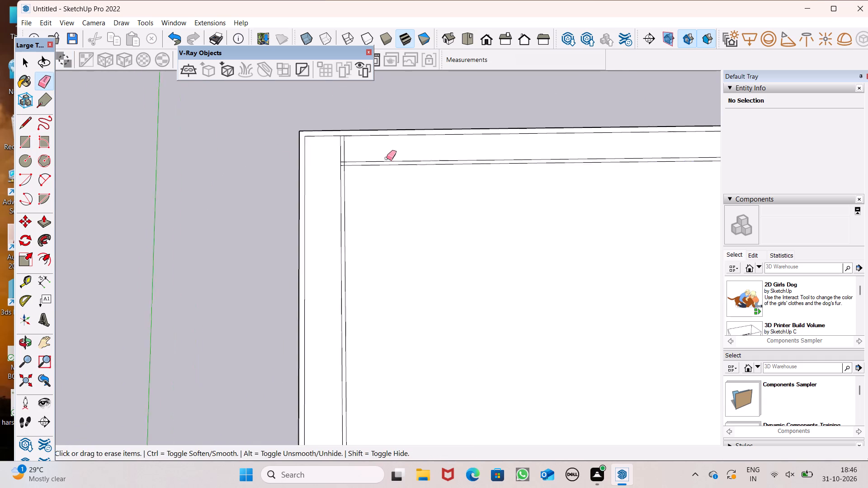
scroll(387, 158, "up", 8)
left_click_drag(288, 150, 310, 146)
scroll(248, 166, "down", 3)
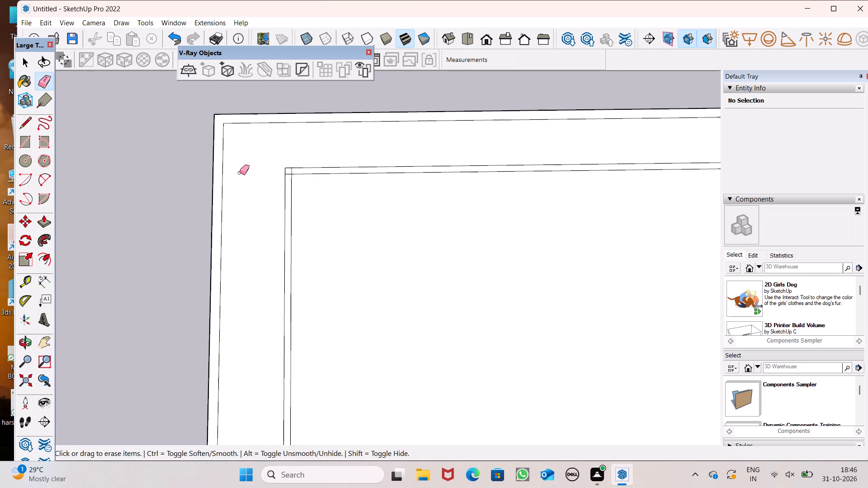
scroll(240, 173, "down", 10)
scroll(566, 178, "up", 13)
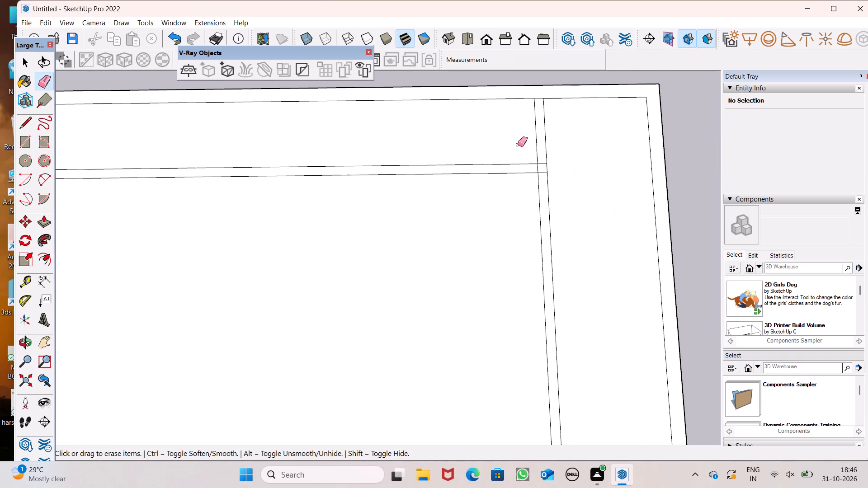
left_click_drag(525, 144, 550, 141)
Erase the overlapping line segments inside the far right corner of the interior walls.
scroll(548, 161, "up", 15)
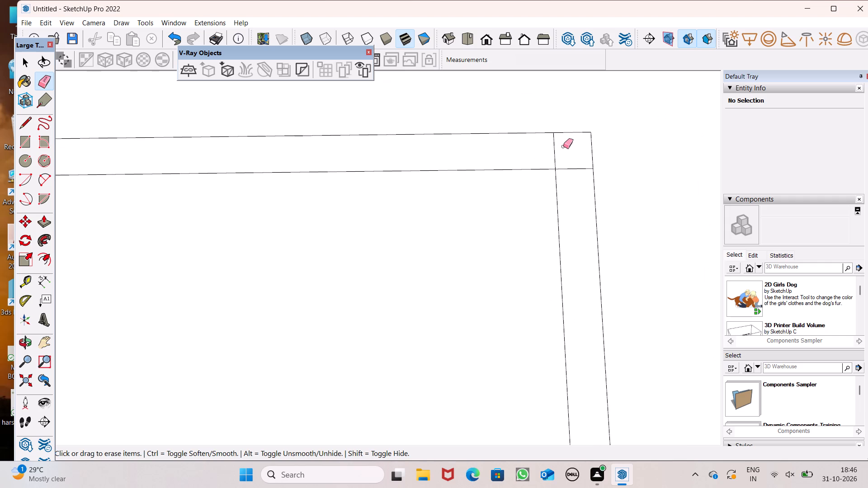
left_click_drag(557, 149, 575, 182)
Erase the overlapping line segments inside the far left corner of the interior walls.
scroll(572, 154, "down", 20)
scroll(572, 154, "down", 3)
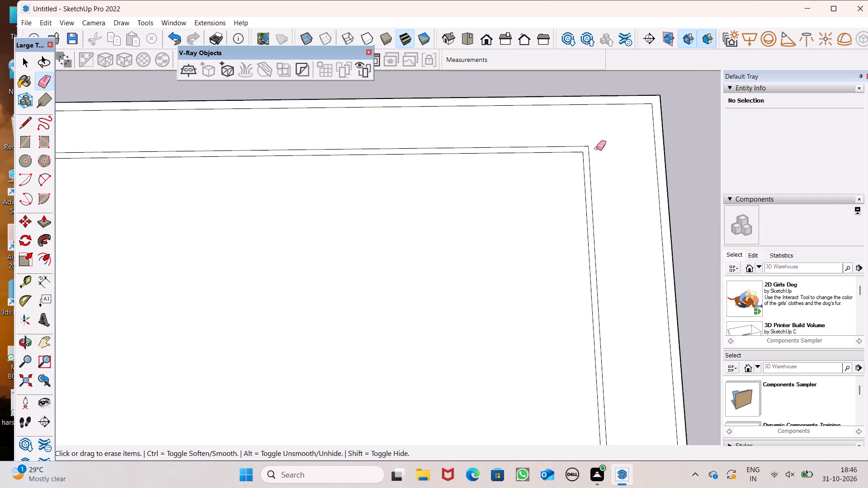
scroll(596, 148, "down", 6)
scroll(585, 205, "down", 5)
scroll(236, 174, "up", 7)
scroll(403, 157, "up", 9)
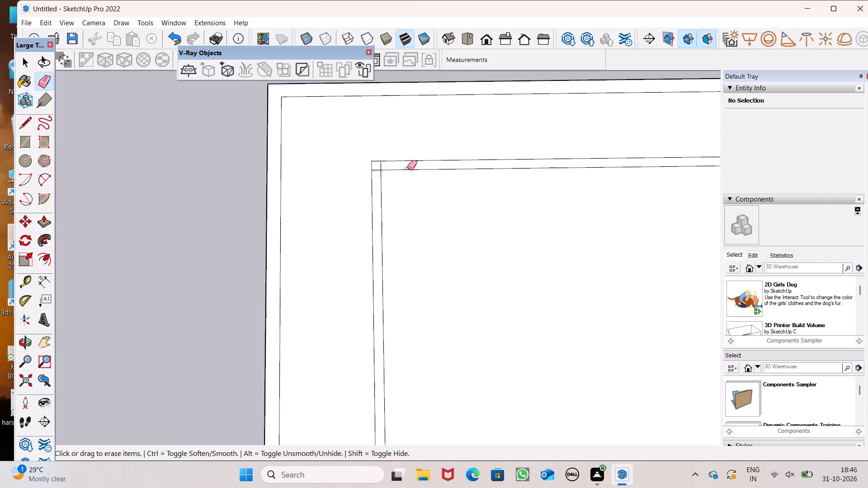
scroll(397, 168, "up", 17)
left_click_drag(343, 170, 340, 178)
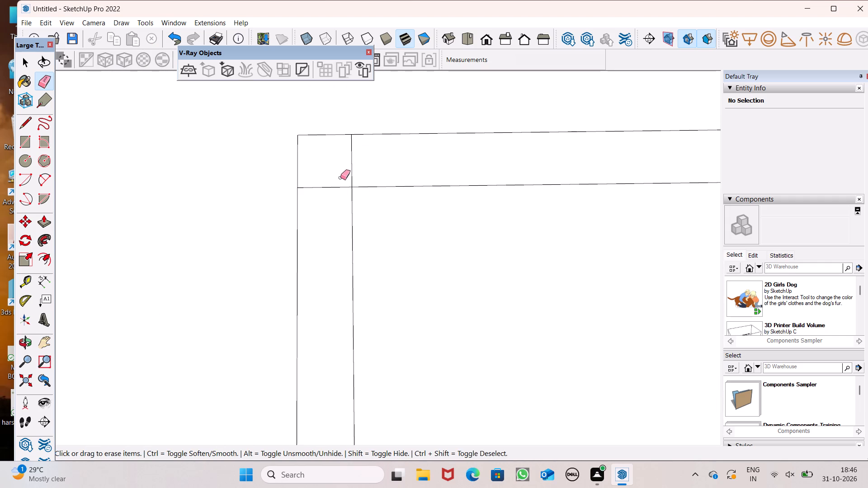
left_click_drag(340, 178, 359, 168)
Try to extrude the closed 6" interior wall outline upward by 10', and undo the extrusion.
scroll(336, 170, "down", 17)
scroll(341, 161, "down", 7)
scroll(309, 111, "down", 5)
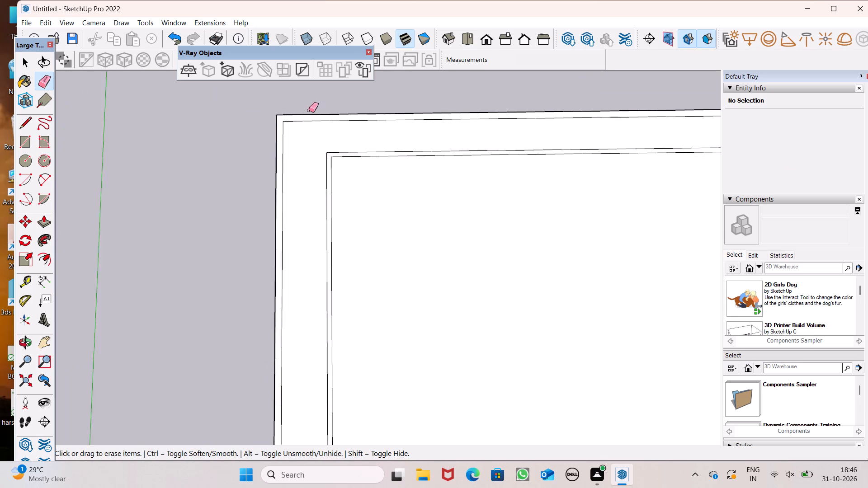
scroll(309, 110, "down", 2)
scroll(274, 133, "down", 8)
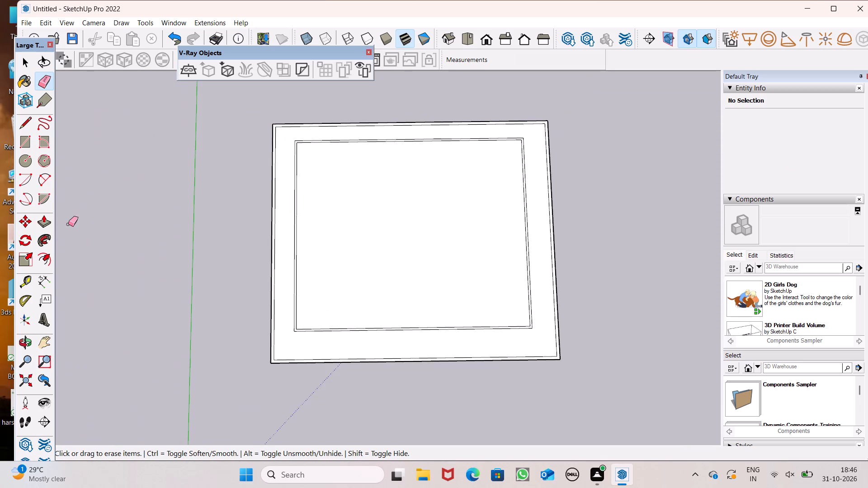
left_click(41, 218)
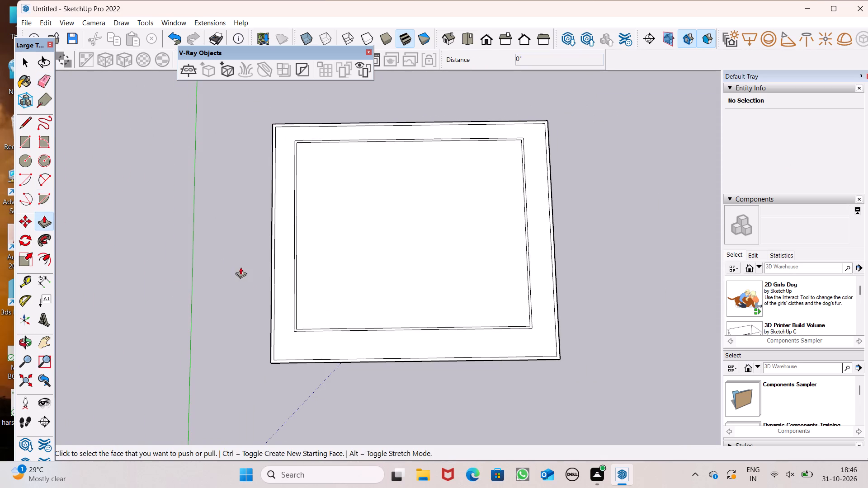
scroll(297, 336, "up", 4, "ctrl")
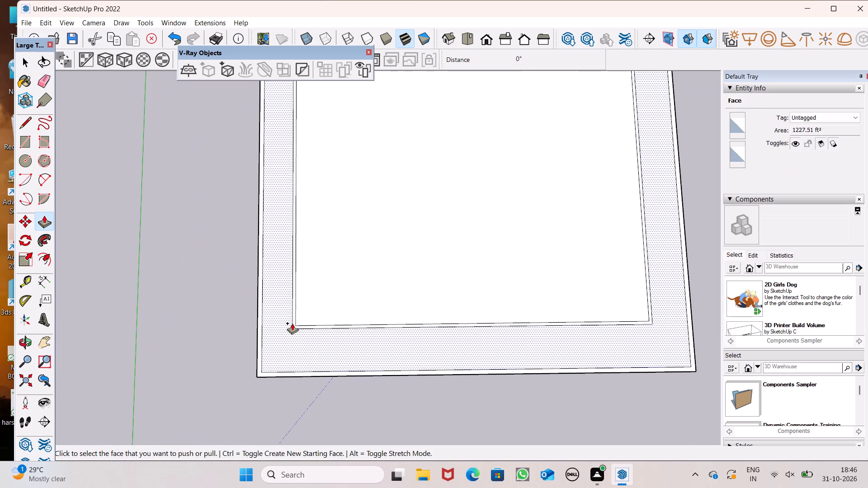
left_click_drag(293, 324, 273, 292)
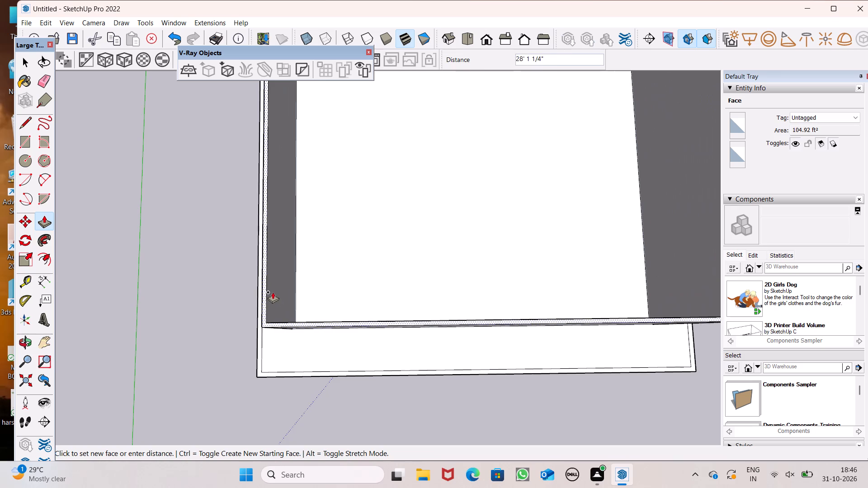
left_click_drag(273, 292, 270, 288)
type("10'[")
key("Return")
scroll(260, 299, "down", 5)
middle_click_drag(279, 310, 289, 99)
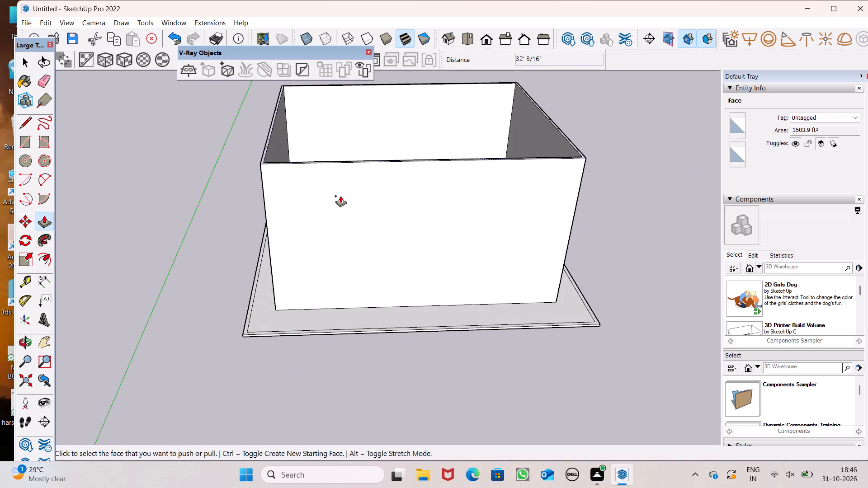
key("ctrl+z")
Extrude the closed 6" interior wall outline upward by 10'.
scroll(349, 277, "down", 5, "ctrl")
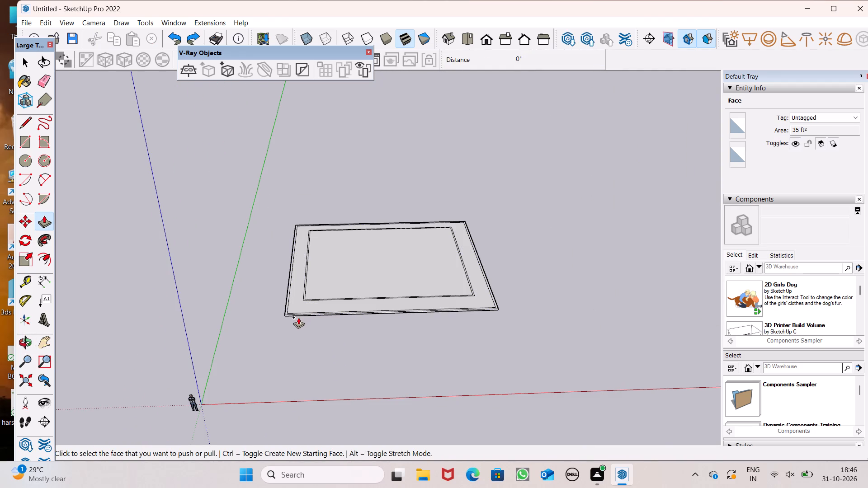
scroll(294, 306, "up", 7)
scroll(329, 285, "up", 5)
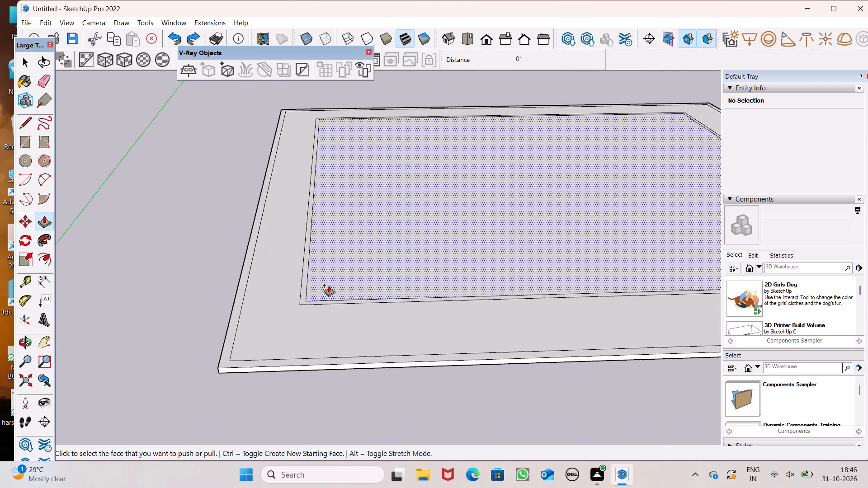
scroll(329, 285, "up", 2)
left_click_drag(302, 294, 303, 263)
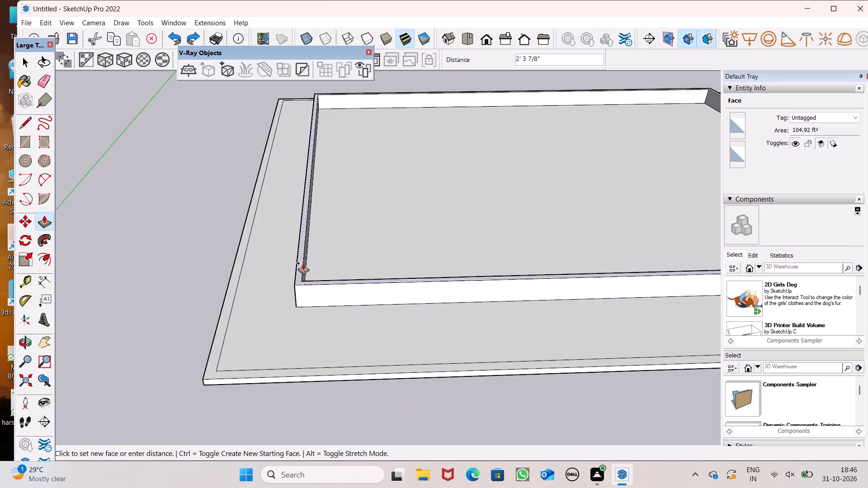
left_click_drag(303, 263, 295, 230)
type("10'")
key("Return")
scroll(288, 241, "down", 6)
key("space")
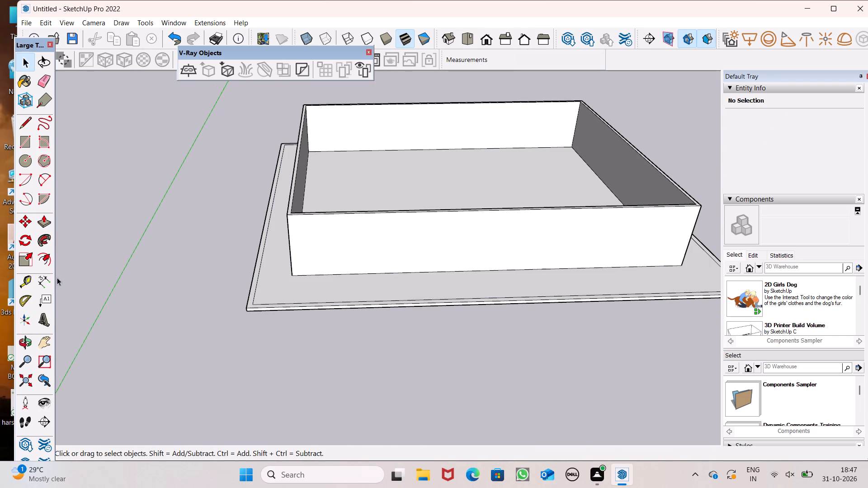
Measure the interior wall's height along its near left vertical corner with the Dimension tool, without placing a dimension.
left_click(39, 286)
middle_click_drag(292, 245, 339, 197)
scroll(339, 193, "up", 6)
left_click(293, 176)
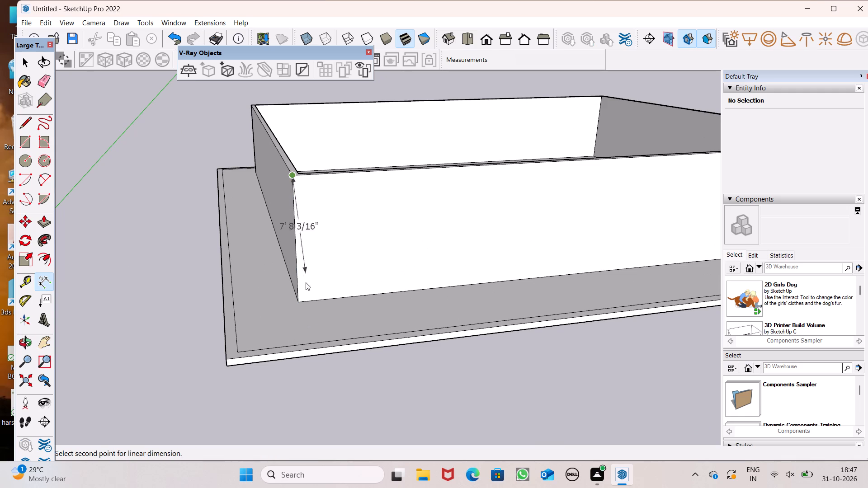
left_click(296, 301)
key("space")
Examine the raised interior walls and the slab from several angles.
scroll(397, 272, "down", 5)
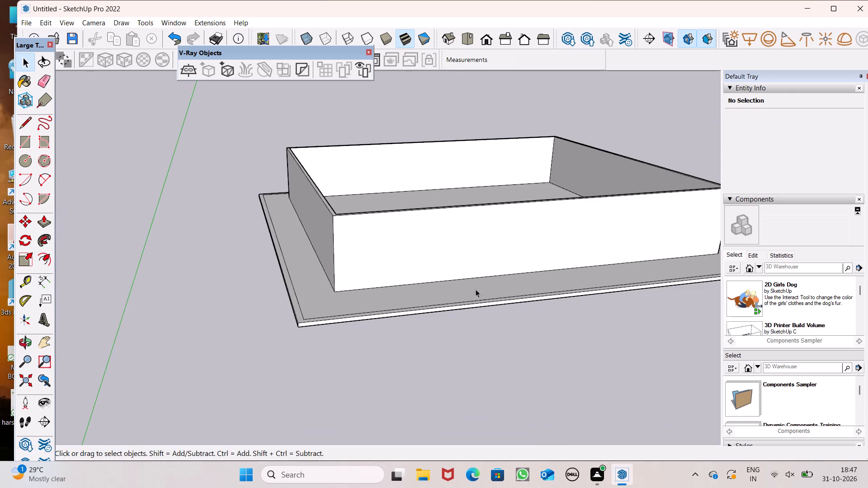
middle_click_drag(476, 289, 365, 296)
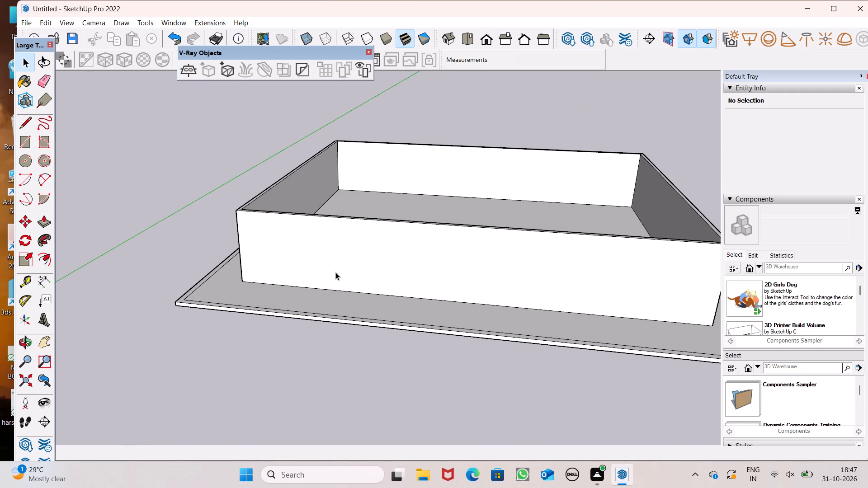
scroll(370, 211, "down", 2)
middle_click_drag(393, 218, 476, 206)
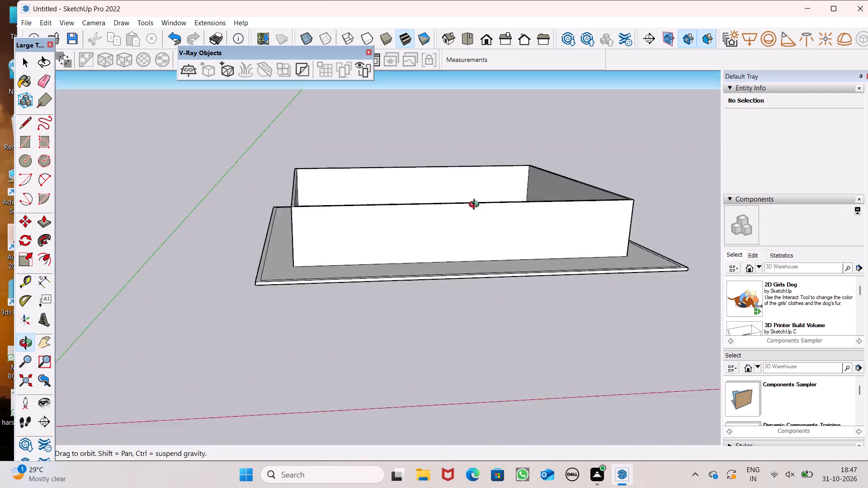
middle_click_drag(476, 206, 419, 262)
scroll(415, 216, "down", 1)
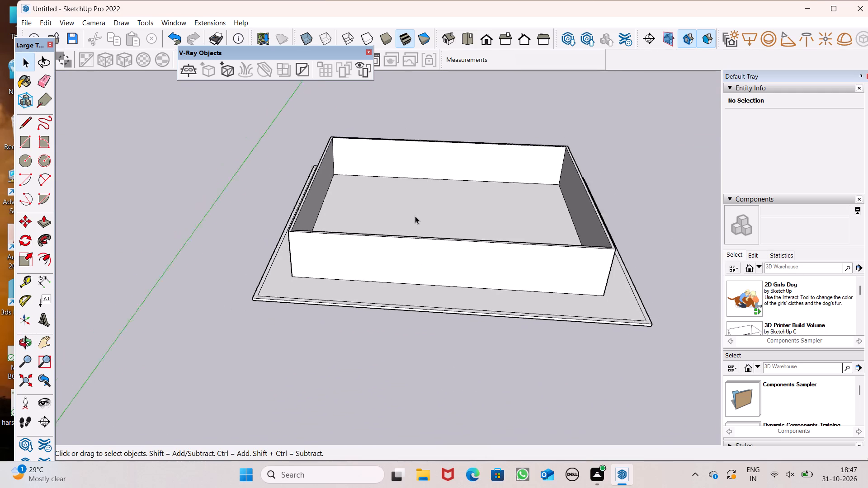
scroll(415, 216, "down", 2)
middle_click_drag(413, 215, 460, 208)
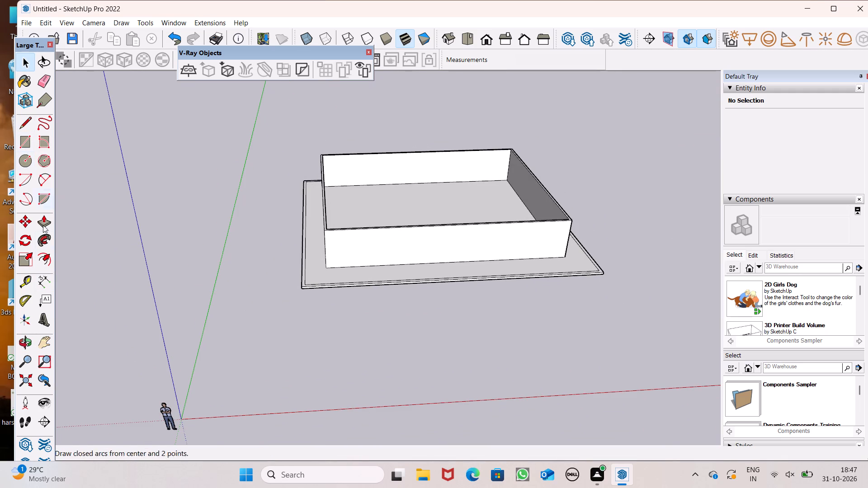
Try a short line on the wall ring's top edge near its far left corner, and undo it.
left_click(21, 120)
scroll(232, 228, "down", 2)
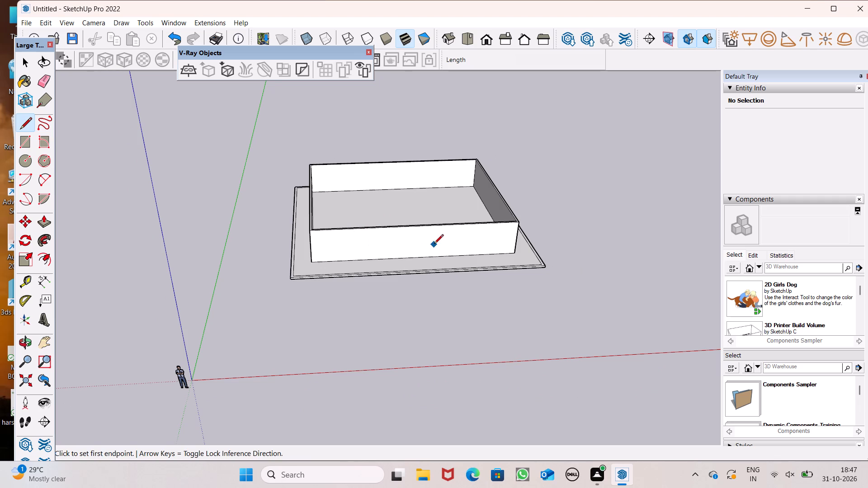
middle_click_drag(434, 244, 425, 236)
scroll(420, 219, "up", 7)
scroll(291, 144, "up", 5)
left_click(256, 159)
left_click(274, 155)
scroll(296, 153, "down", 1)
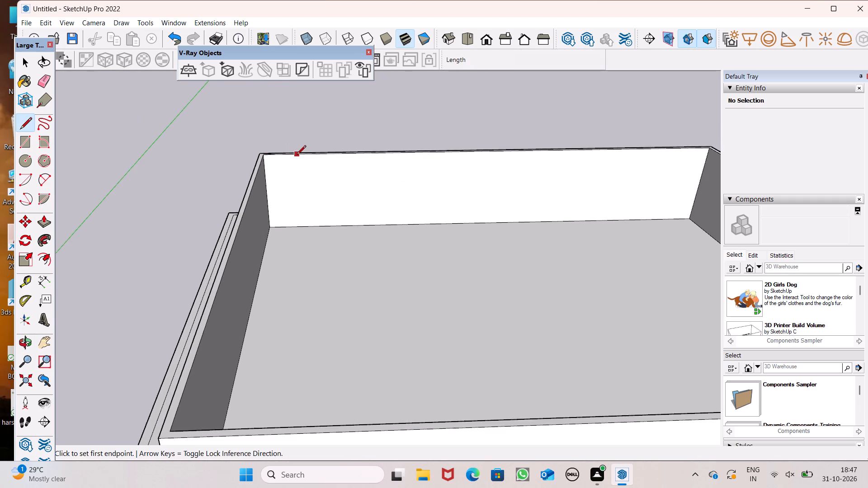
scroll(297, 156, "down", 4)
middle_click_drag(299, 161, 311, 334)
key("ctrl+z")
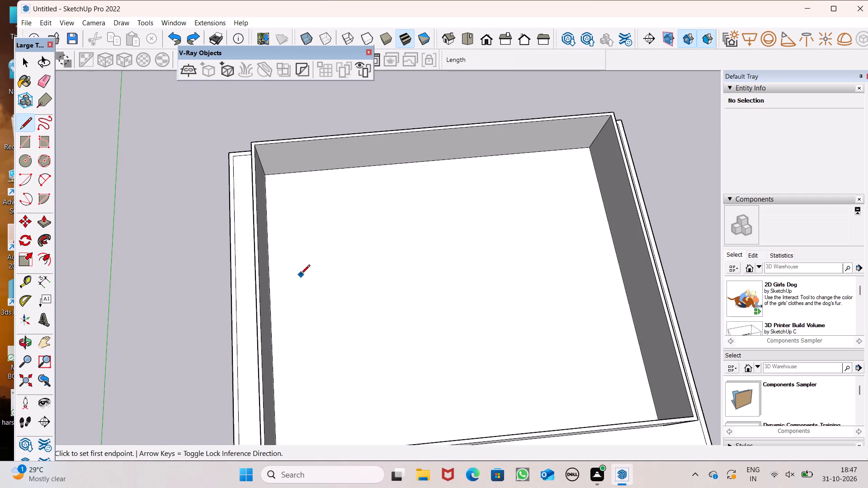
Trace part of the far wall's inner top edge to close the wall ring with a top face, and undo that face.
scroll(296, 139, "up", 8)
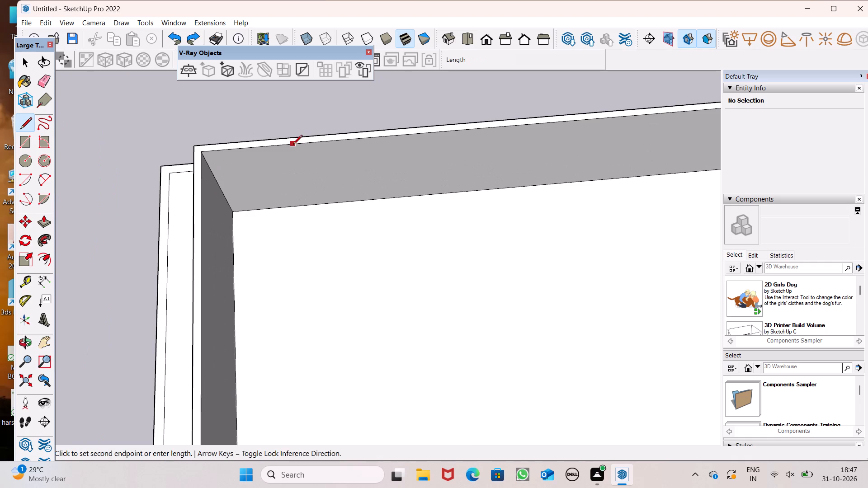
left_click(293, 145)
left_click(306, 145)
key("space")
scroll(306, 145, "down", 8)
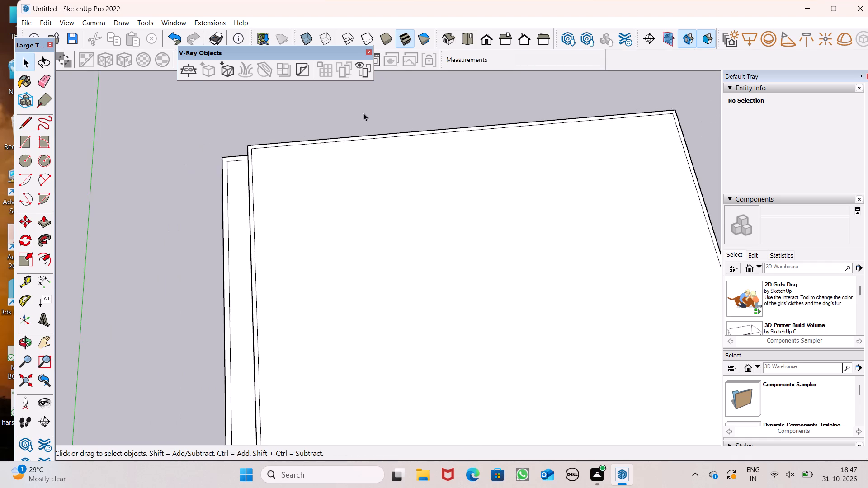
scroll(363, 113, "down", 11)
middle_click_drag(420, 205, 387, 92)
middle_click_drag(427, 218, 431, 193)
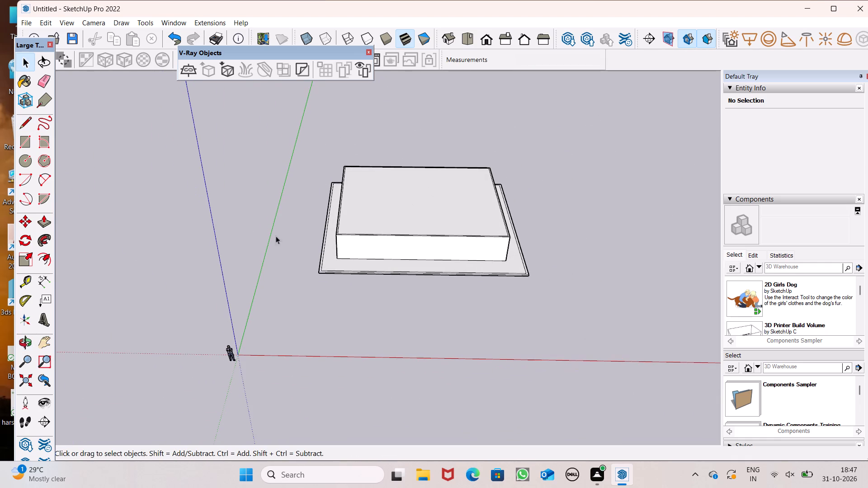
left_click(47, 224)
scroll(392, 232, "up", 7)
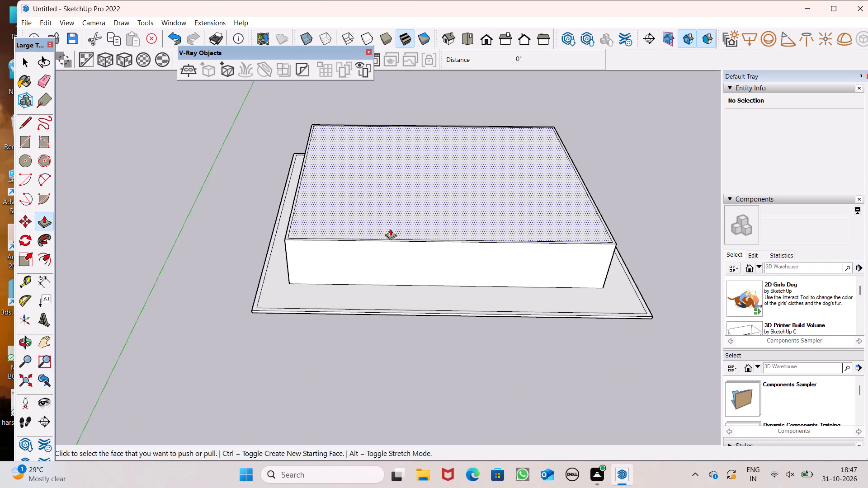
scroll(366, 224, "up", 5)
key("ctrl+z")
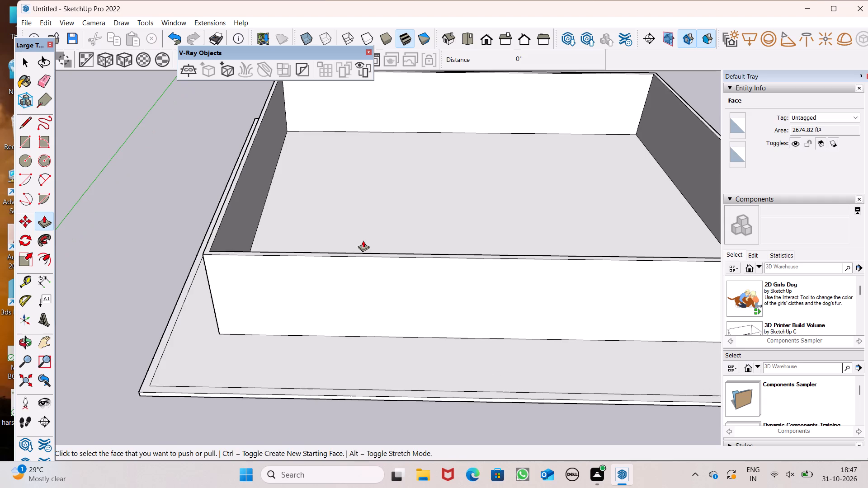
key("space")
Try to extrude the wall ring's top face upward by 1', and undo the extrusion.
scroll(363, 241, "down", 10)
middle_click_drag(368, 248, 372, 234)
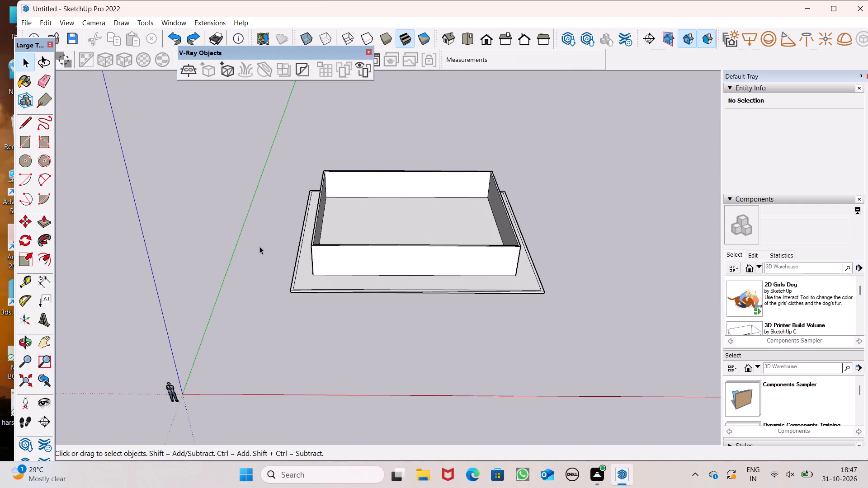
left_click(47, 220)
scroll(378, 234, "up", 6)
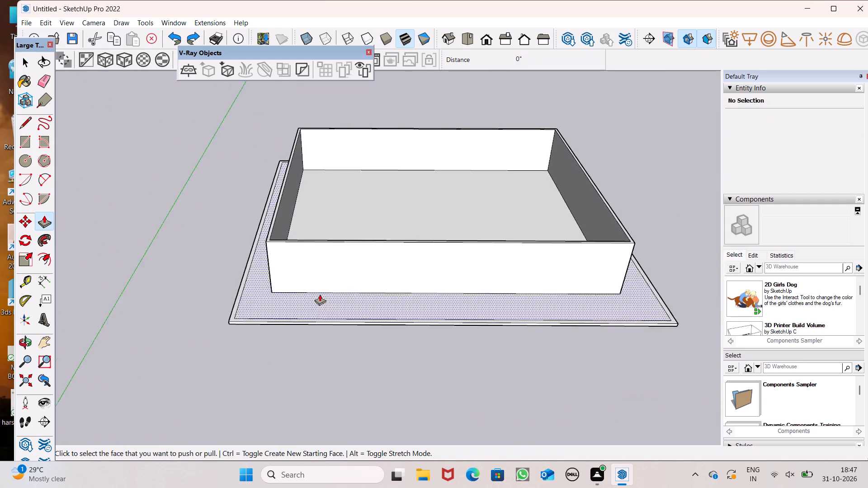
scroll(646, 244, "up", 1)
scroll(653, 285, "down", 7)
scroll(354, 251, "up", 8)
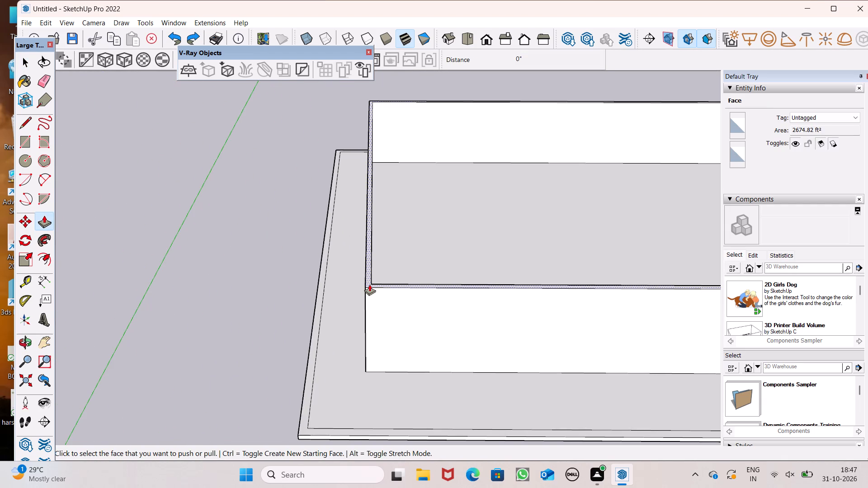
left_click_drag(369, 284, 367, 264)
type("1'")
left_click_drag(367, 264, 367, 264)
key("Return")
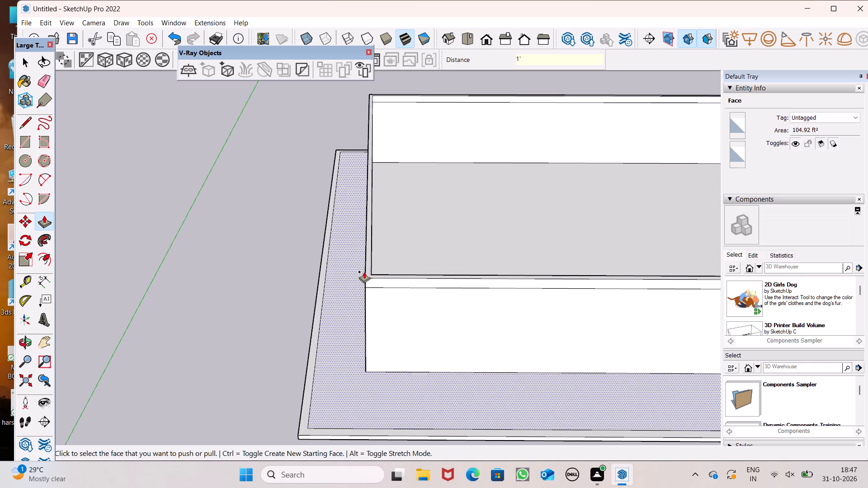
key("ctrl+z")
Extrude the wall ring's top face upward by 1'5" with a new starting face.
left_click_drag(368, 281, 367, 233)
type("1'5\"")
key("Return")
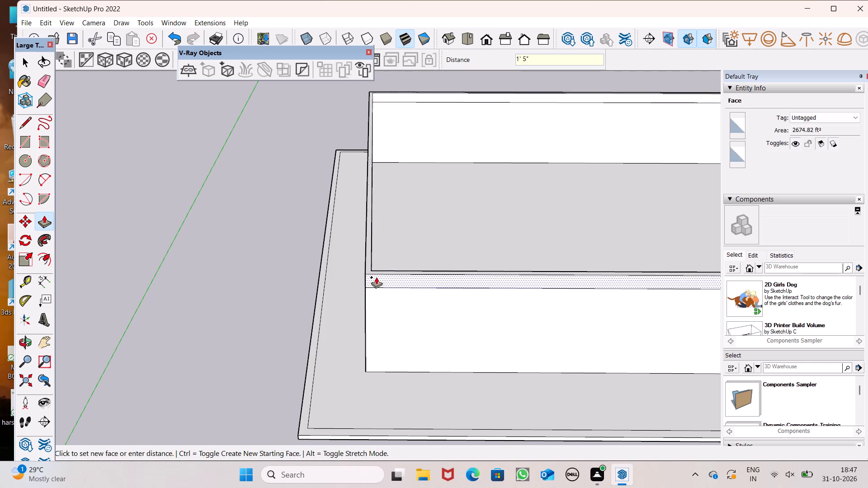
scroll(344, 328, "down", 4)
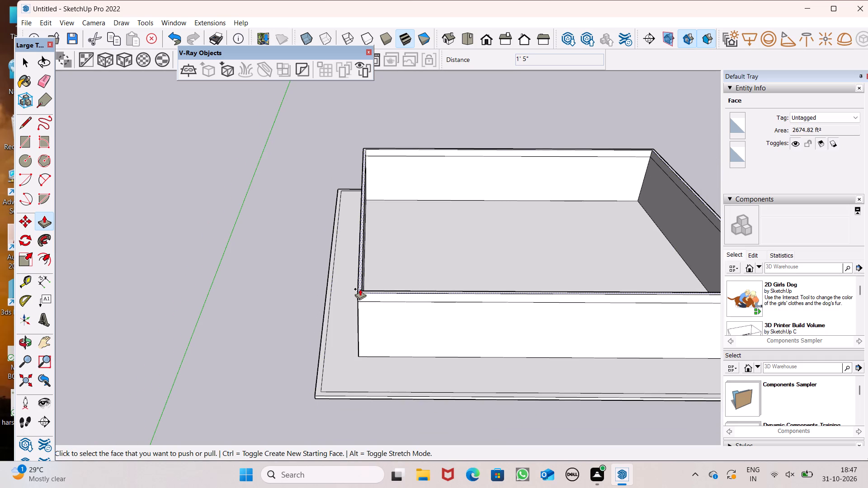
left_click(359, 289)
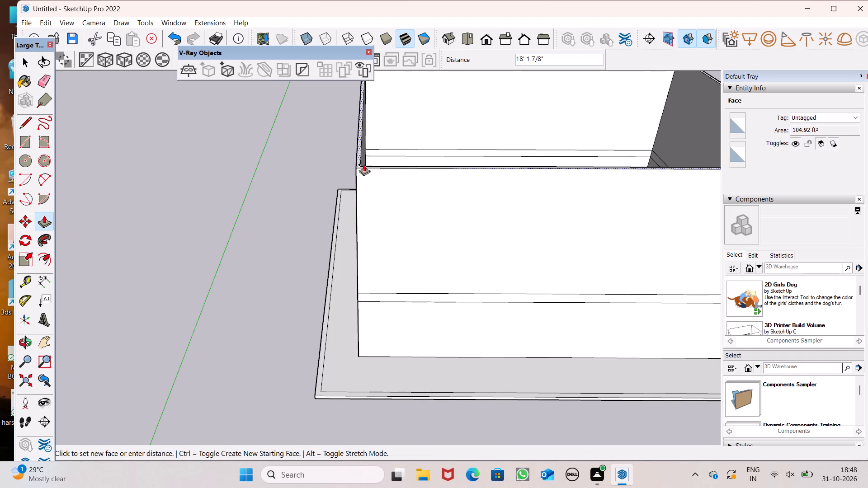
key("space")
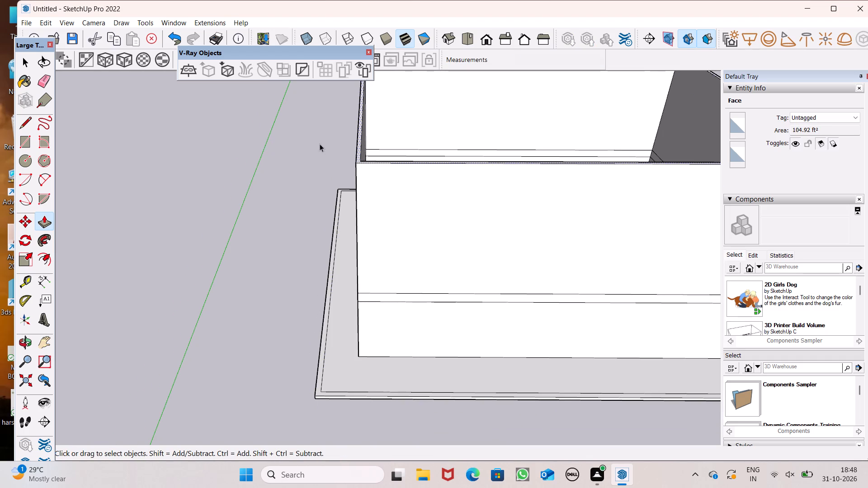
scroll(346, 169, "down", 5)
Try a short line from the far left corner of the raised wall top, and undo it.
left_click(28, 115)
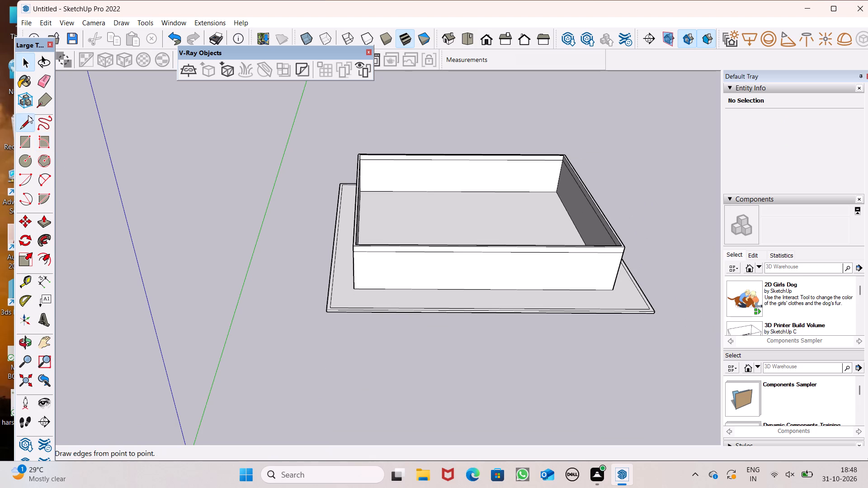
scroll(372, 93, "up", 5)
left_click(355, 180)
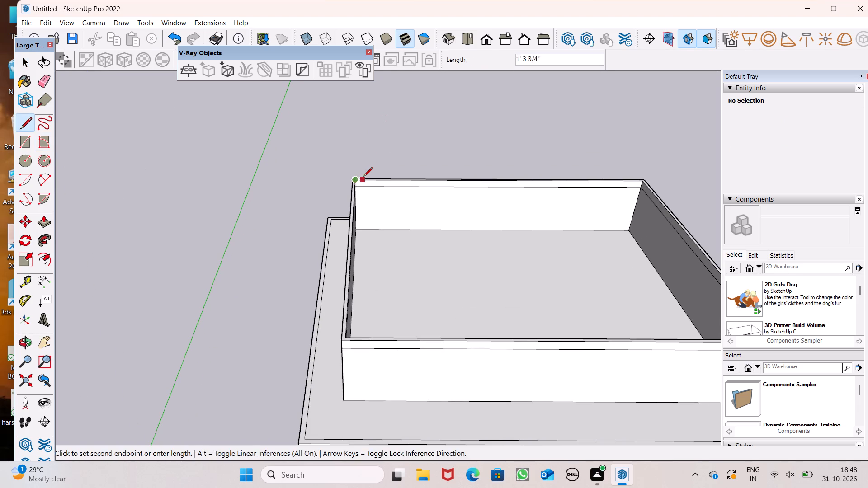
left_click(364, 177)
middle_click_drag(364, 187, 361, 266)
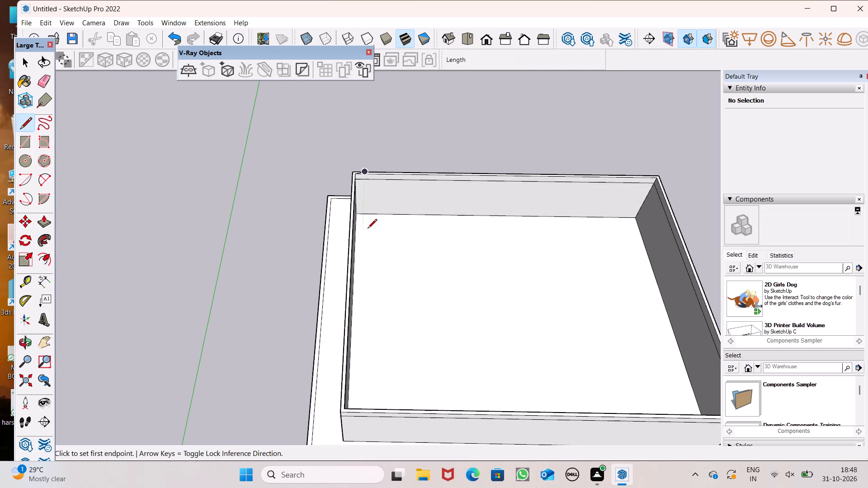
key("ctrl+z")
Close the raised wall ring with a top face by tracing part of the far wall's inner top edge from its left corner.
scroll(353, 194, "up", 7)
scroll(361, 147, "up", 5)
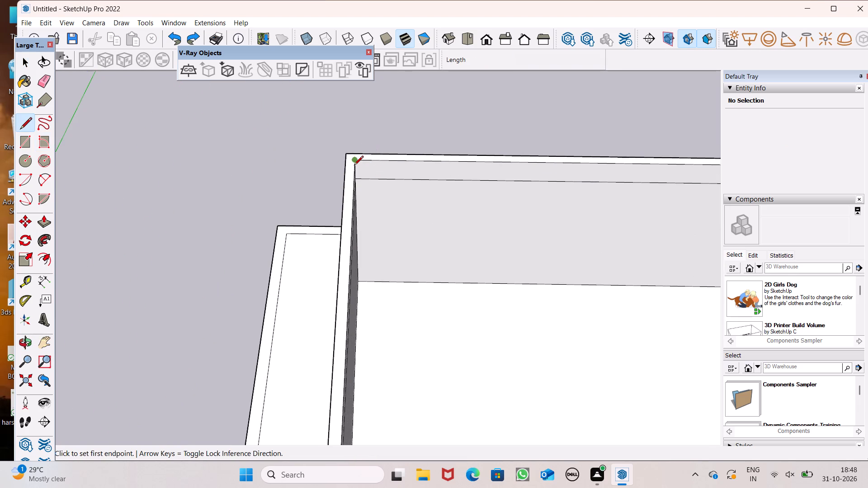
left_click(353, 166)
left_click(370, 160)
scroll(334, 131, "down", 15)
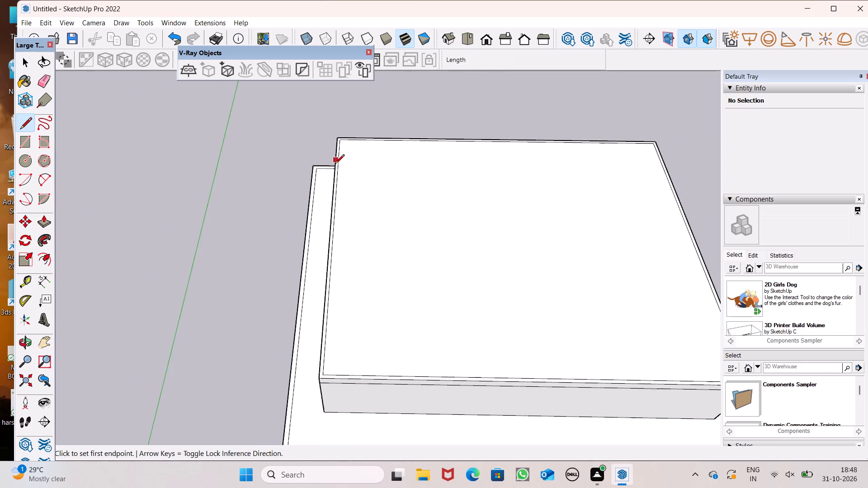
scroll(335, 164, "down", 6)
middle_click_drag(426, 249, 431, 241)
key("space")
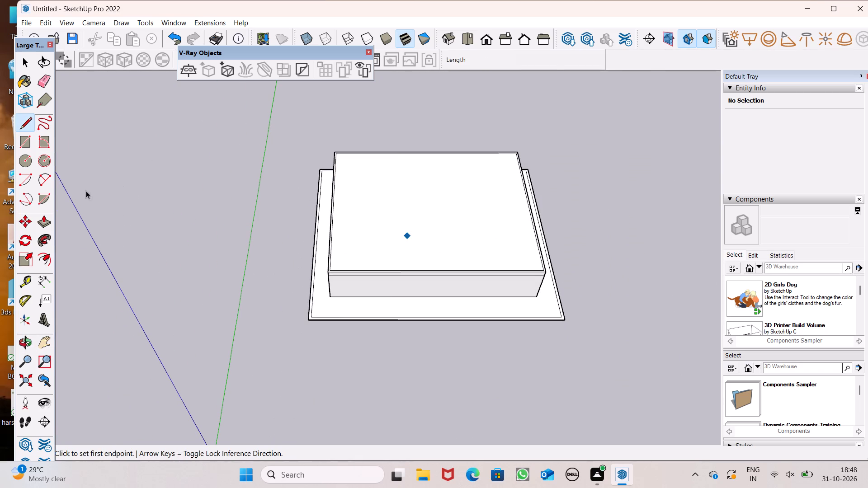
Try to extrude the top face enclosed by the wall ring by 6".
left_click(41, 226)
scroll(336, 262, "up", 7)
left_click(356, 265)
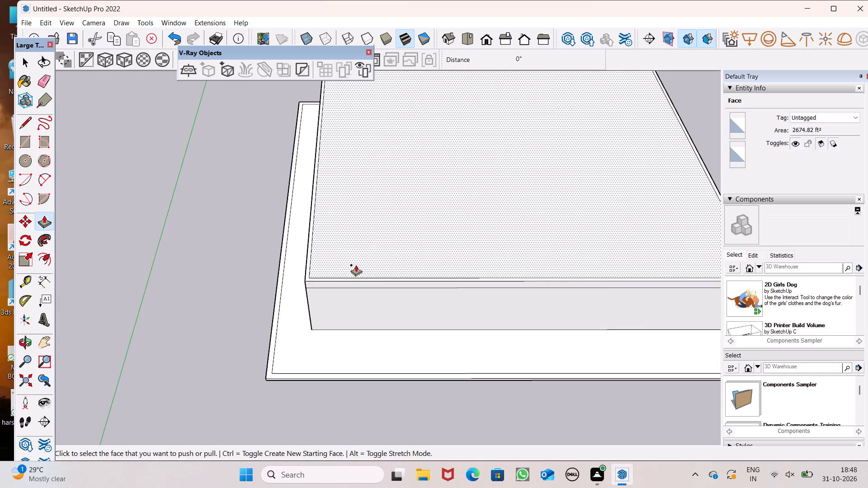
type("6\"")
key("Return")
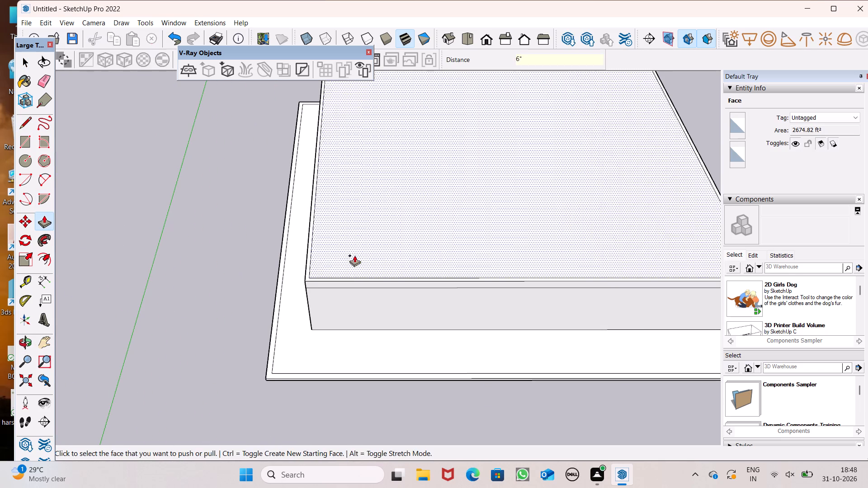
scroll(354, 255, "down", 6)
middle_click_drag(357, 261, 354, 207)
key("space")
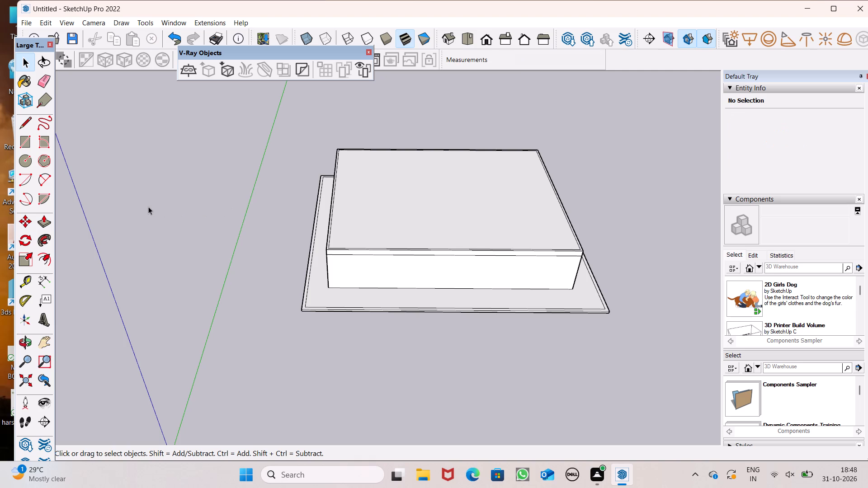
Place a guide line across the top face, parallel to its near edge and about 9' back from it.
scroll(147, 209, "down", 3)
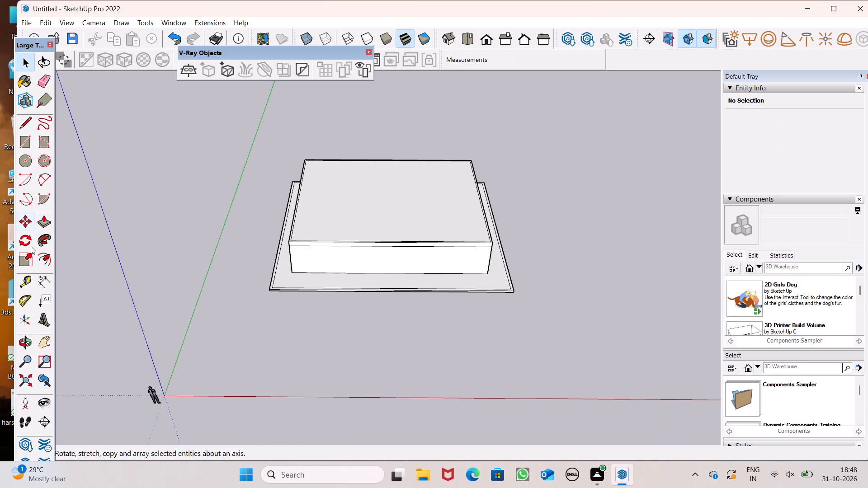
left_click(29, 288)
scroll(367, 213, "down", 1)
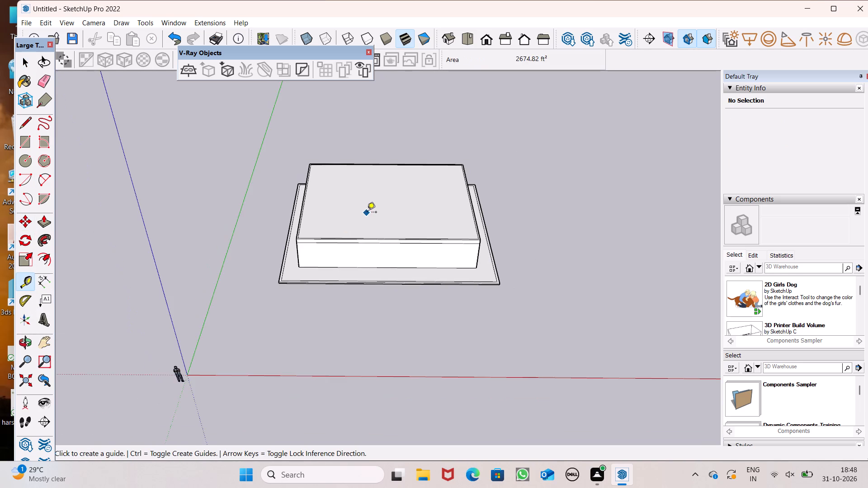
middle_click_drag(368, 216, 379, 263)
scroll(374, 250, "up", 7)
scroll(561, 219, "down", 3)
middle_click_drag(562, 230, 562, 249)
scroll(562, 249, "up", 1)
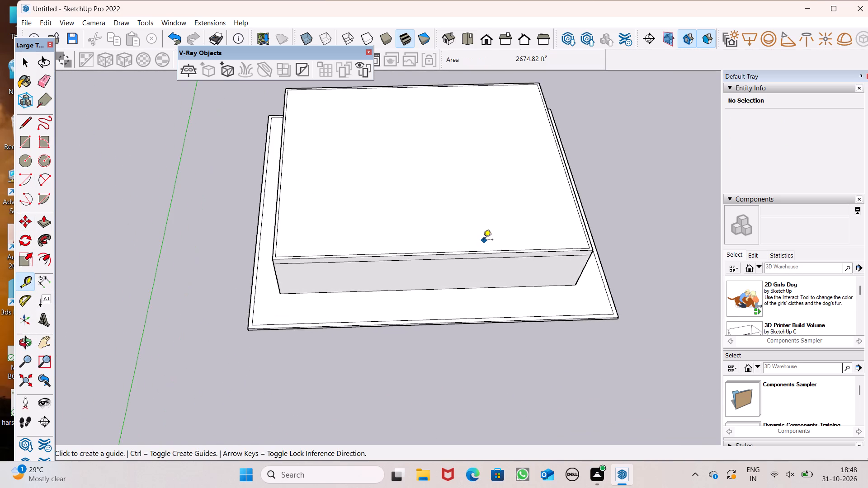
scroll(483, 240, "up", 3)
left_click(422, 254)
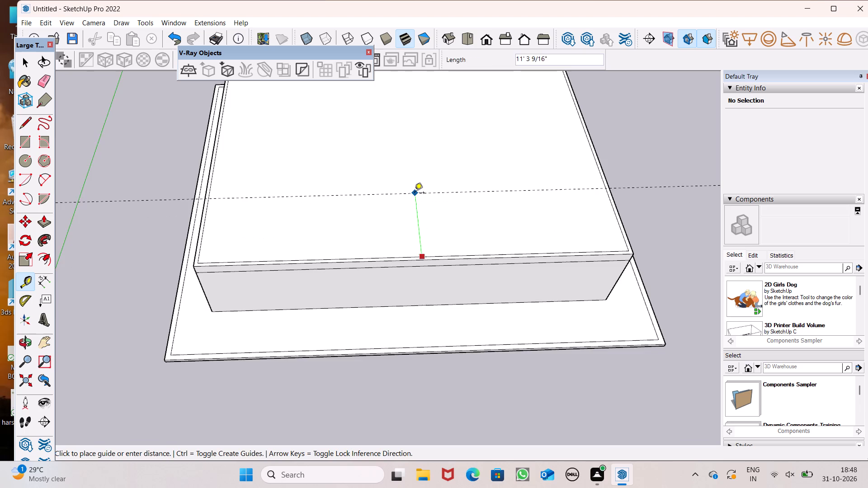
scroll(415, 193, "down", 3)
middle_click(415, 192)
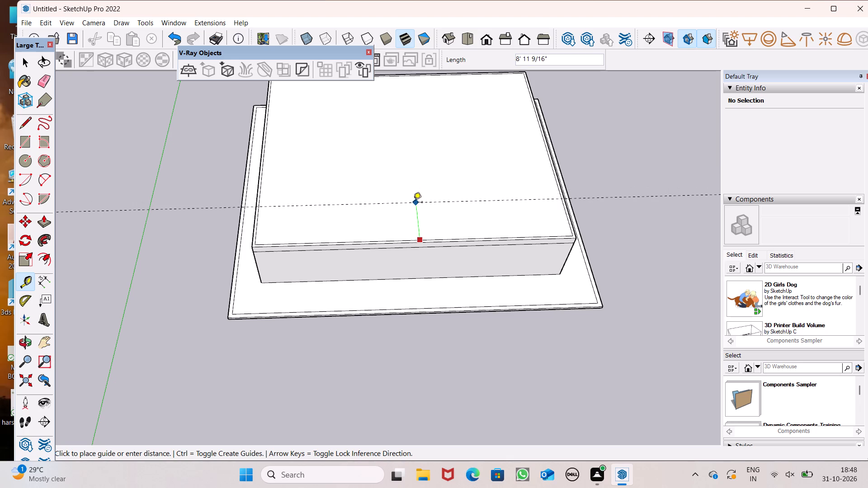
left_click(413, 203)
Add a parallel guide line 6" farther back from the first guide on the top face.
left_click(412, 202)
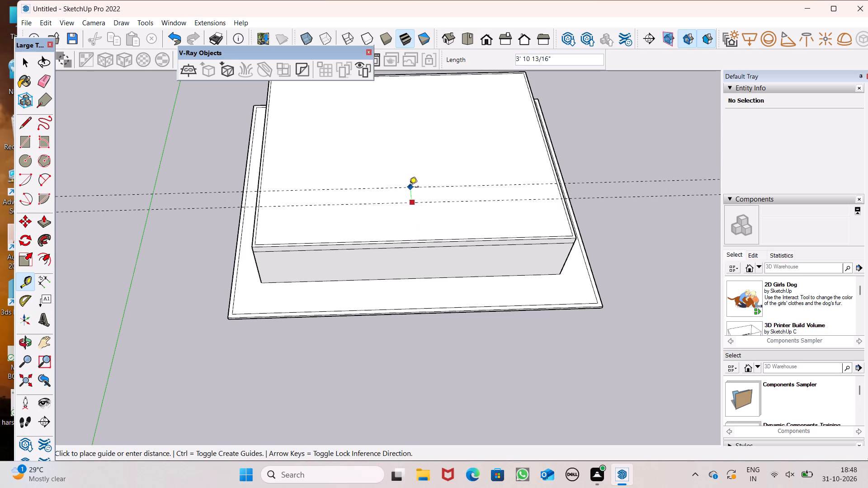
type("6\"")
key("Return")
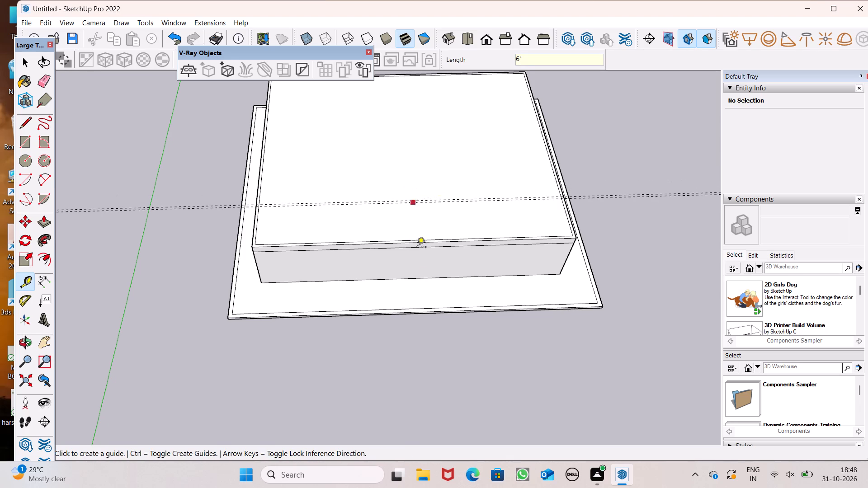
scroll(442, 310, "down", 2)
middle_click_drag(486, 308, 481, 331)
scroll(508, 220, "down", 2)
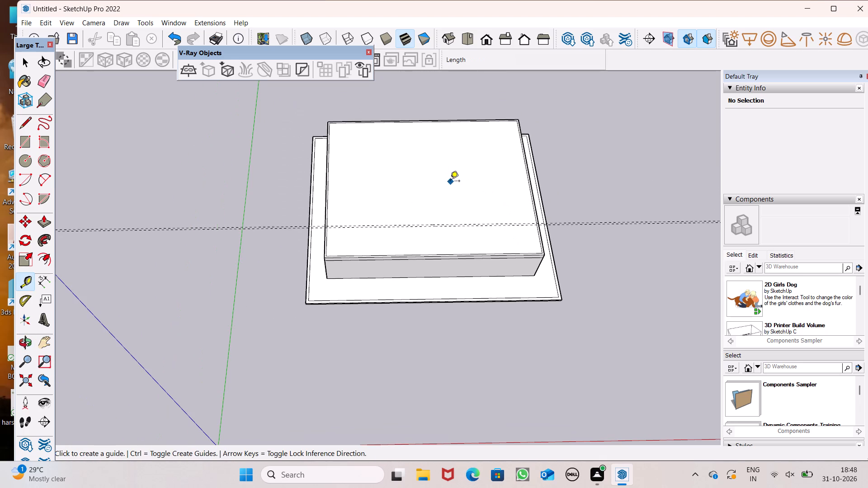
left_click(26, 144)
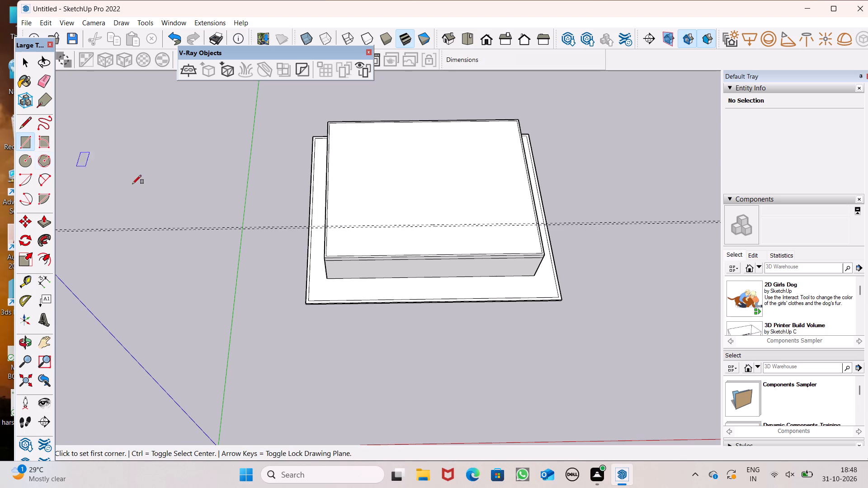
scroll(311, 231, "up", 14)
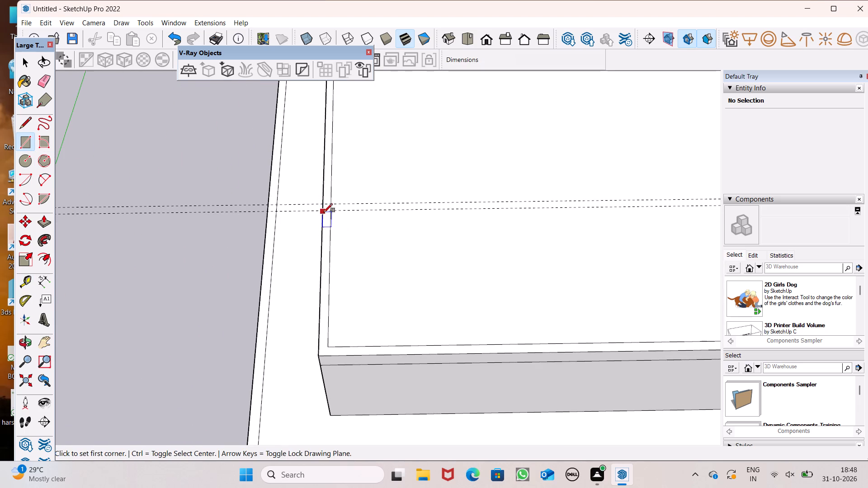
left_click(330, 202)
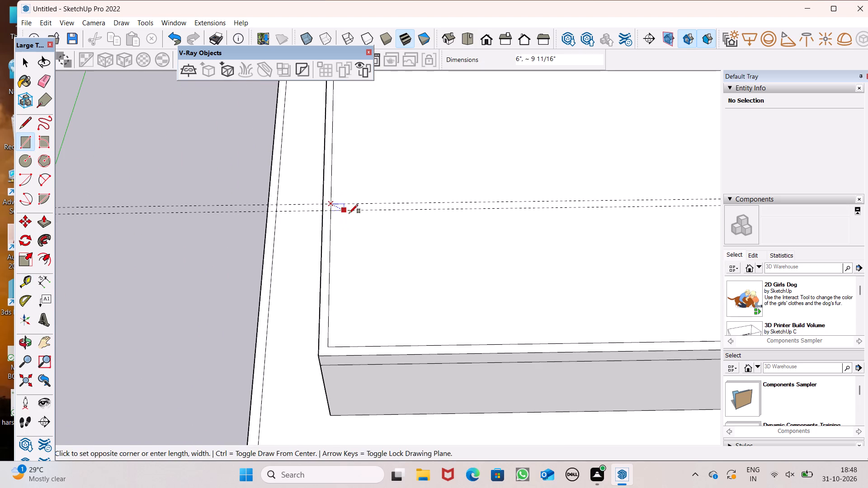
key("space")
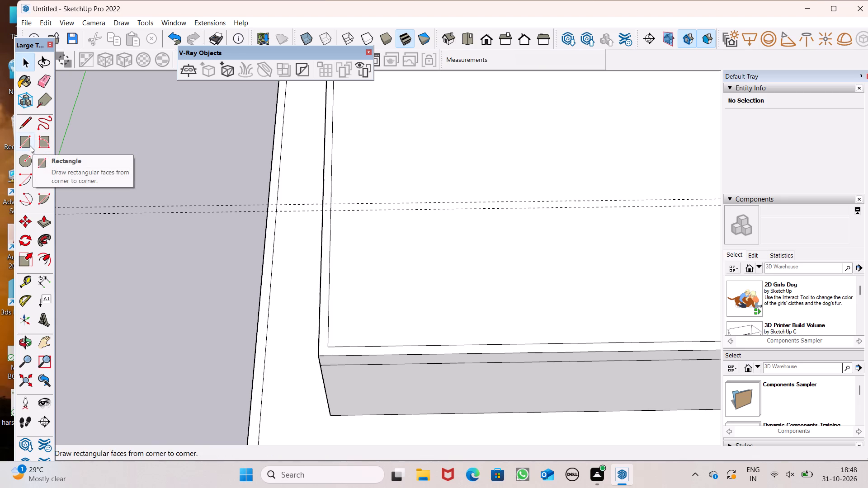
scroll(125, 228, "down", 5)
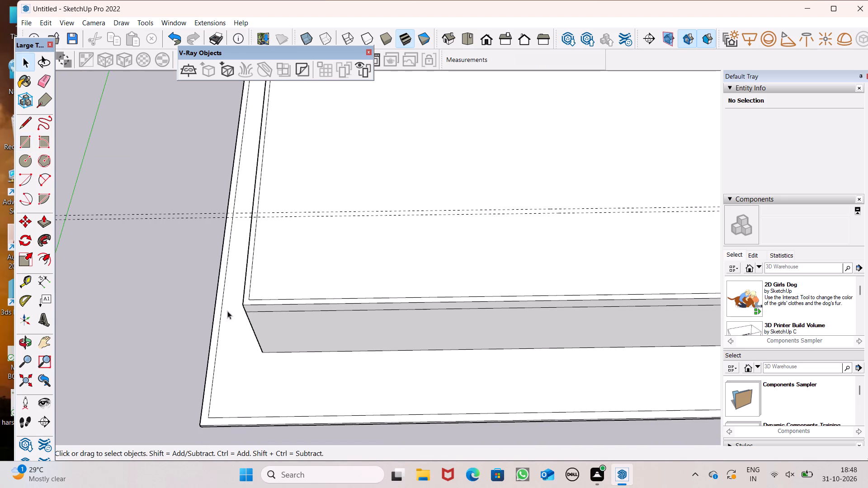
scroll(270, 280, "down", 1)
Undo the last two guide lines placed across the top face.
key("ctrl+z")
scroll(277, 281, "down", 1)
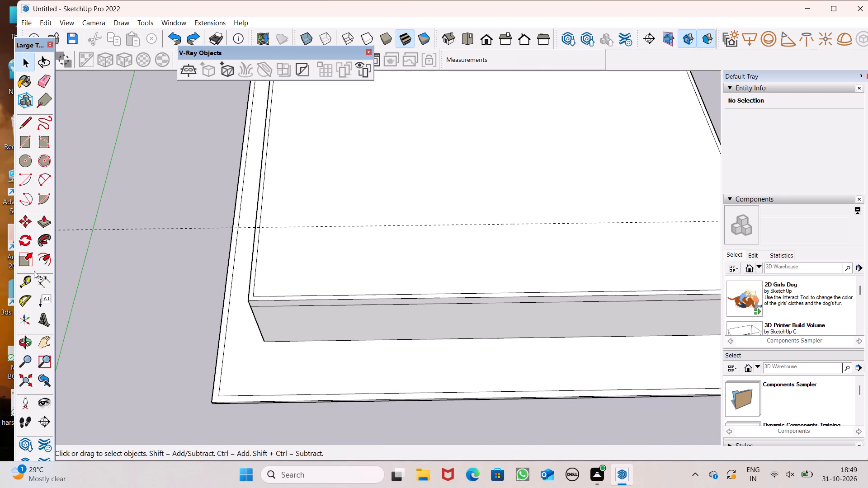
key("ctrl+z")
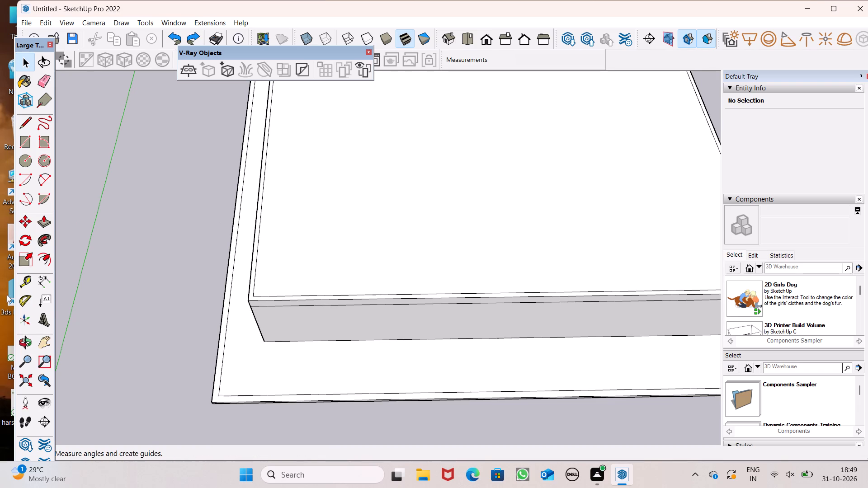
Lay out two parallel guide lines 6" apart across the top face, the first about 4'7" back from its near inner edge.
left_click(27, 286)
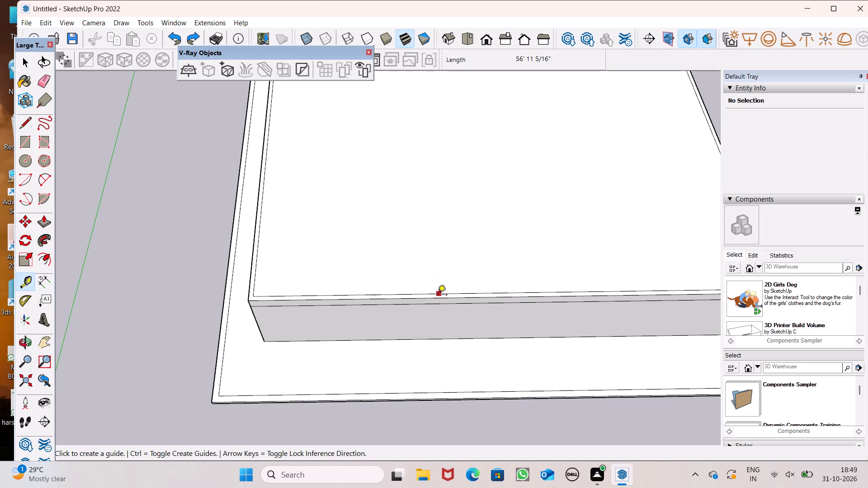
left_click(438, 293)
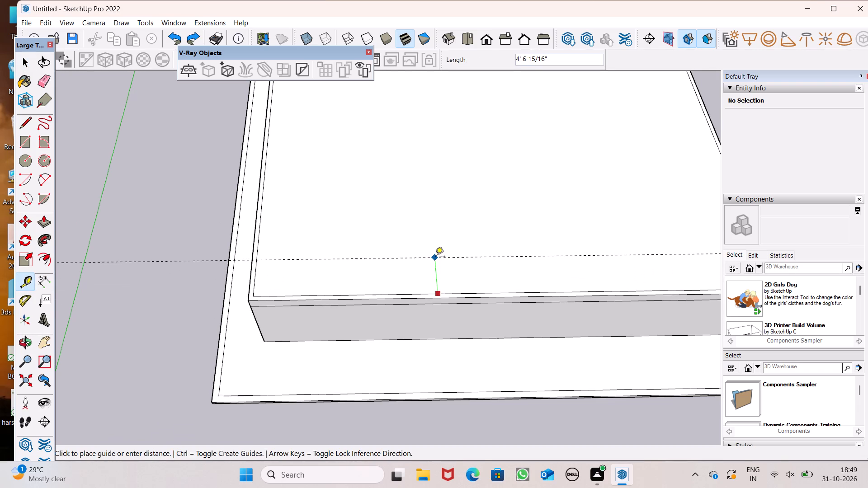
left_click(435, 258)
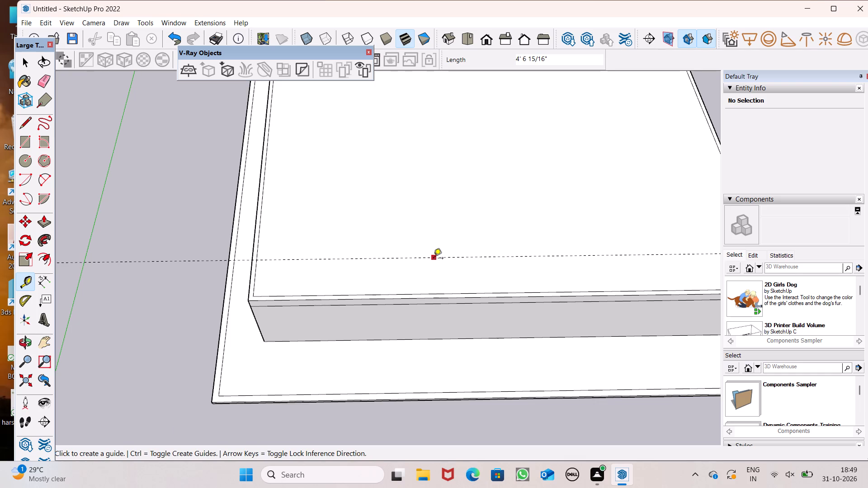
left_click(434, 259)
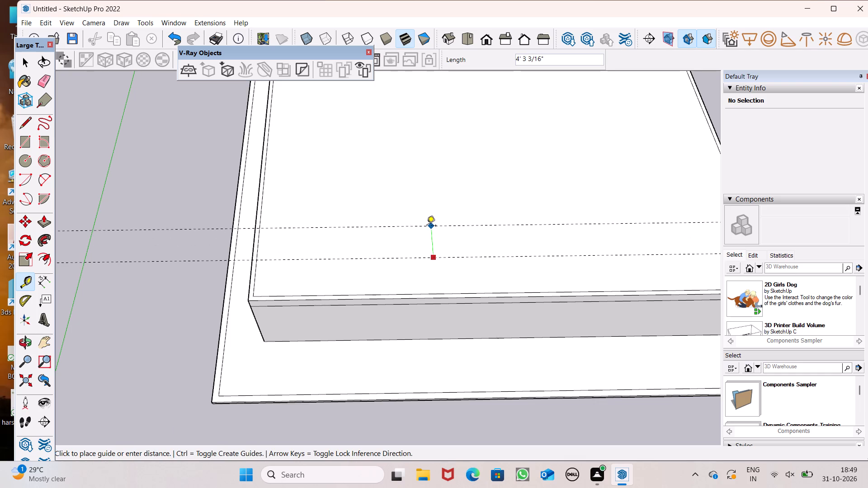
type("6\"")
key("Return")
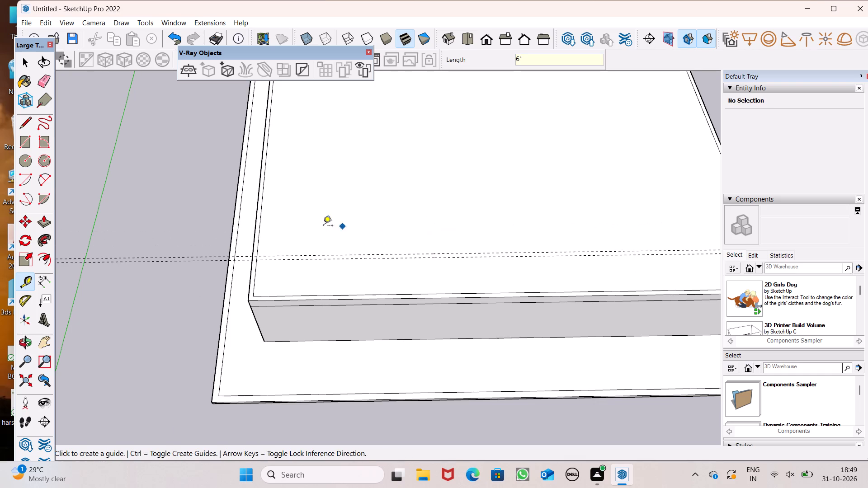
Draw a rectangle about 6" by 57'11" between the two guide lines, spanning the top from one outer side edge to the other.
left_click(30, 147)
scroll(445, 213, "down", 4)
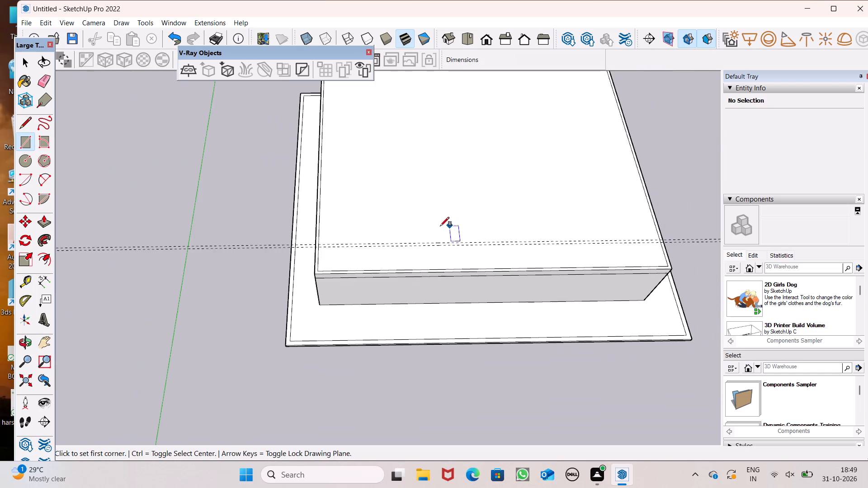
scroll(330, 253, "up", 13)
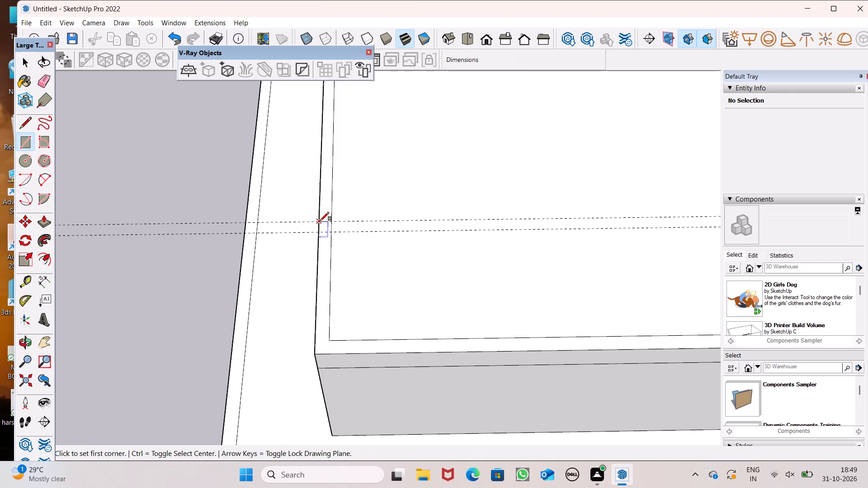
left_click(320, 221)
scroll(320, 220, "down", 19)
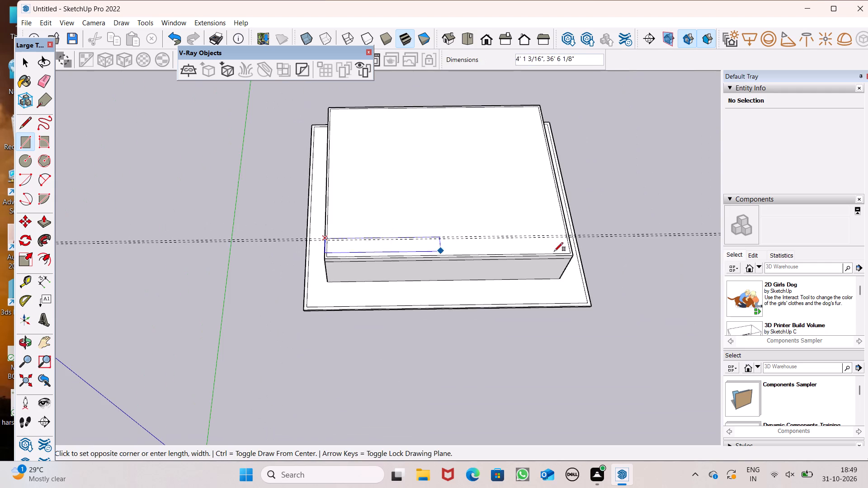
scroll(573, 251, "up", 18)
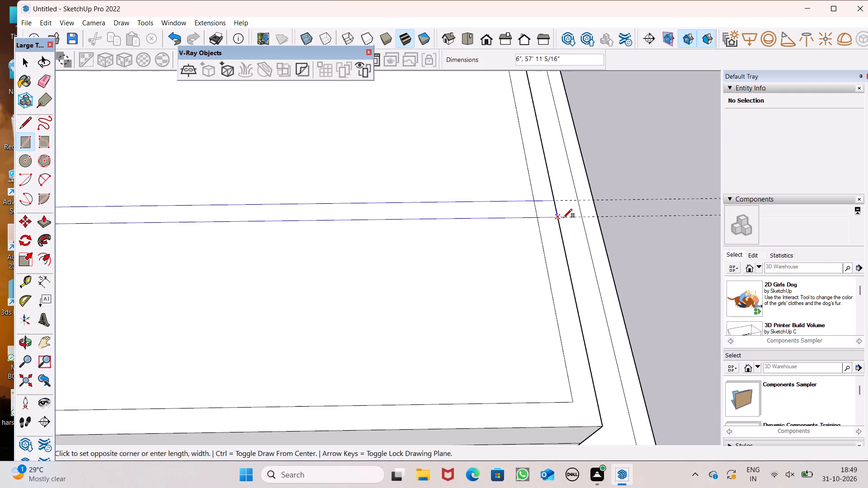
left_click(563, 218)
scroll(731, 310, "down", 1)
scroll(600, 222, "down", 18)
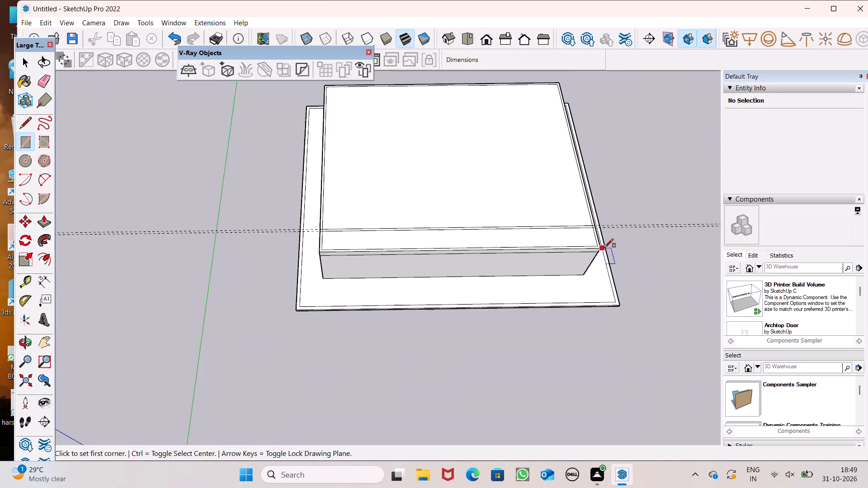
scroll(604, 248, "down", 1)
Erase both guide lines running across the top face.
left_click(39, 81)
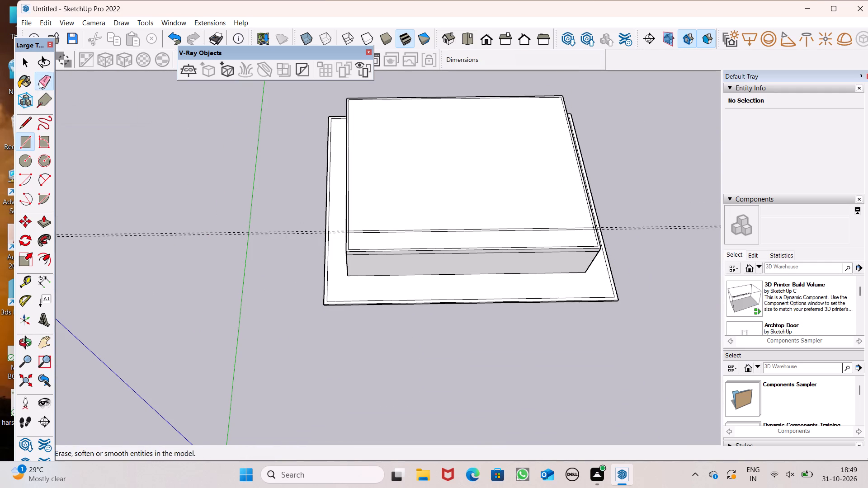
left_click_drag(300, 218, 305, 240)
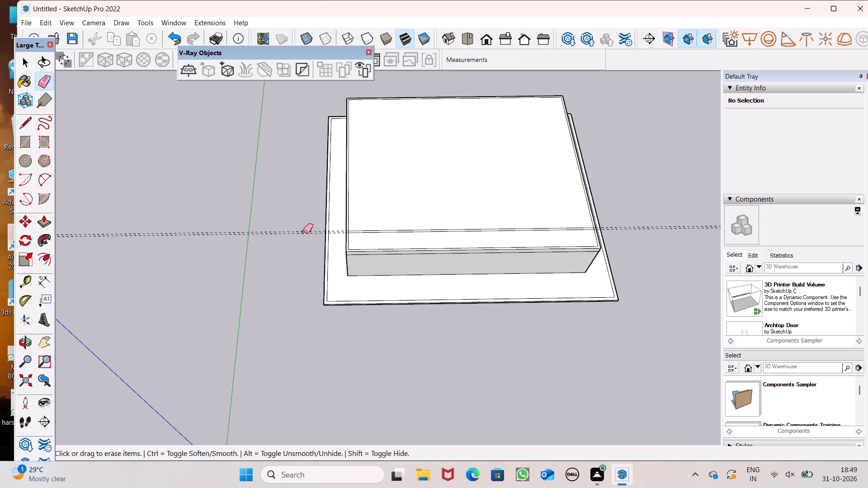
left_click_drag(303, 231, 304, 236)
Erase the strip's rear edge segments and the inner wall line segments crossing it at both ends, joining it to the rear ring.
scroll(370, 222, "up", 8)
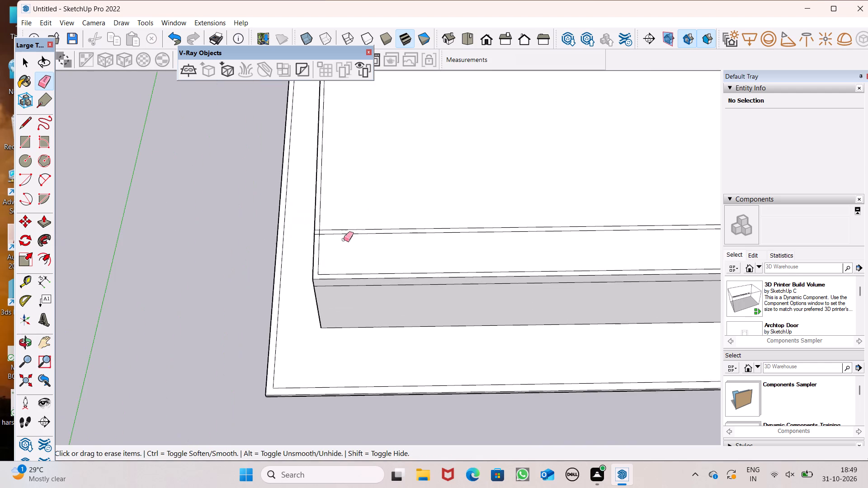
scroll(321, 239, "up", 16)
left_click_drag(299, 202, 315, 219)
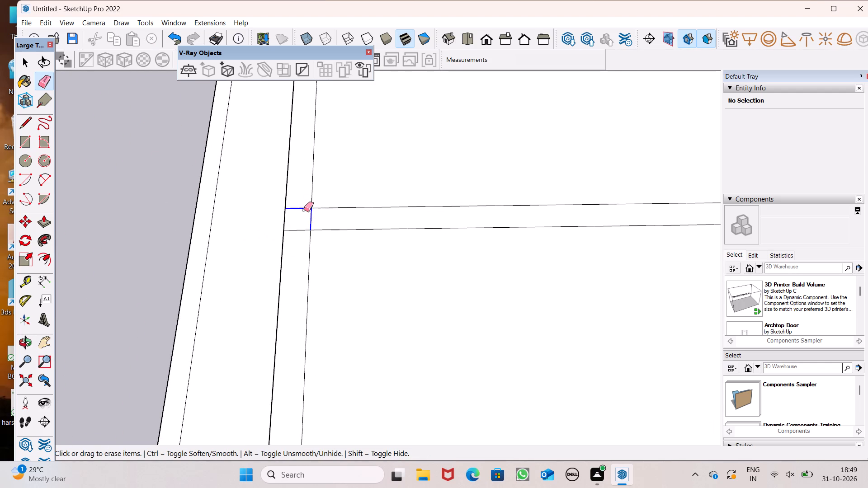
scroll(305, 217, "down", 14)
scroll(308, 265, "down", 6)
scroll(296, 302, "down", 7)
scroll(534, 291, "up", 7)
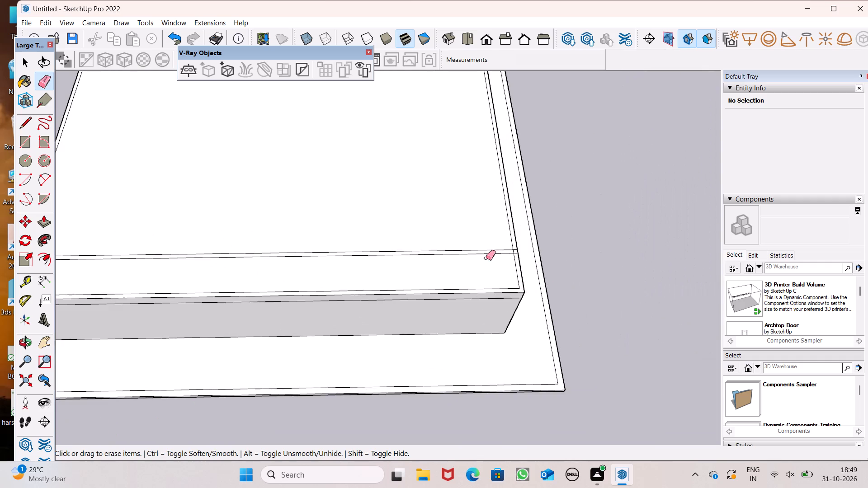
scroll(486, 258, "up", 8)
scroll(528, 243, "up", 7)
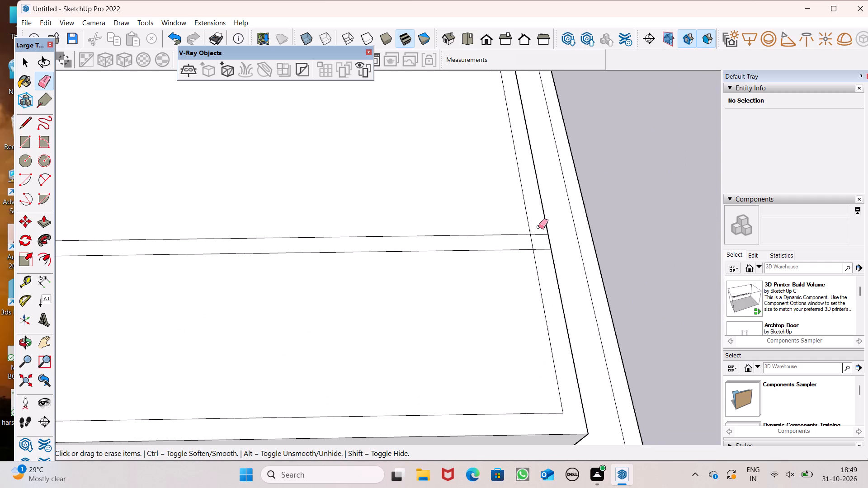
scroll(539, 227, "up", 4)
left_click_drag(539, 231, 526, 256)
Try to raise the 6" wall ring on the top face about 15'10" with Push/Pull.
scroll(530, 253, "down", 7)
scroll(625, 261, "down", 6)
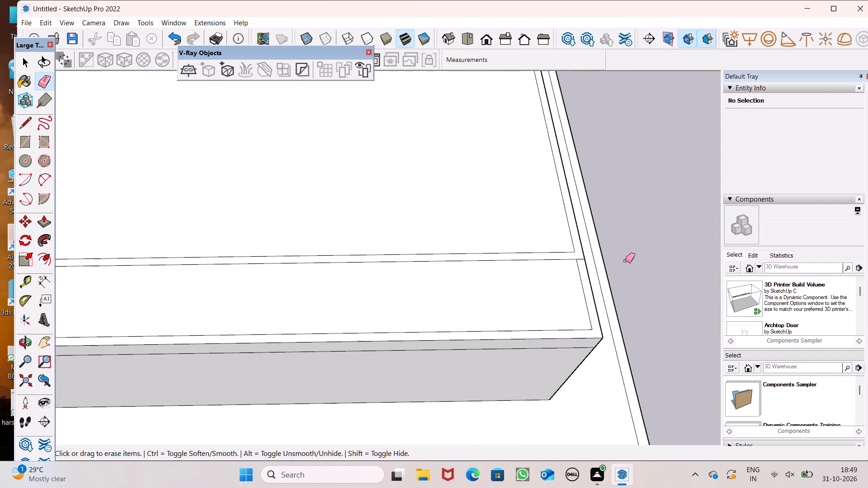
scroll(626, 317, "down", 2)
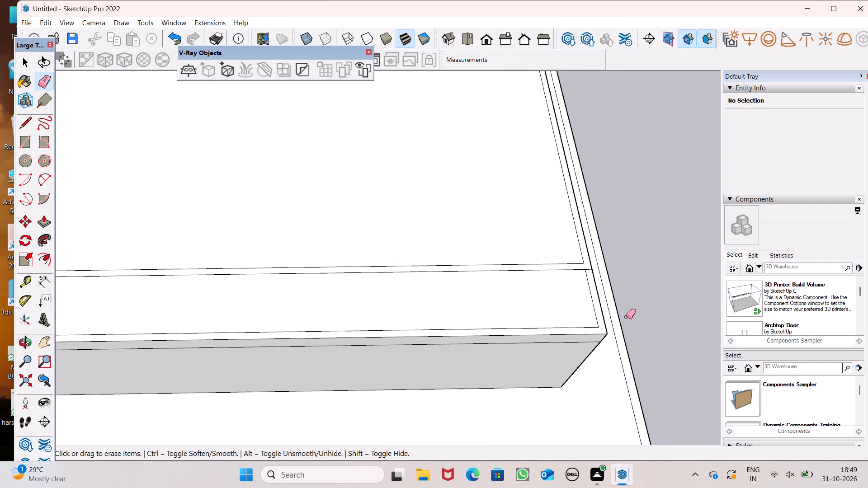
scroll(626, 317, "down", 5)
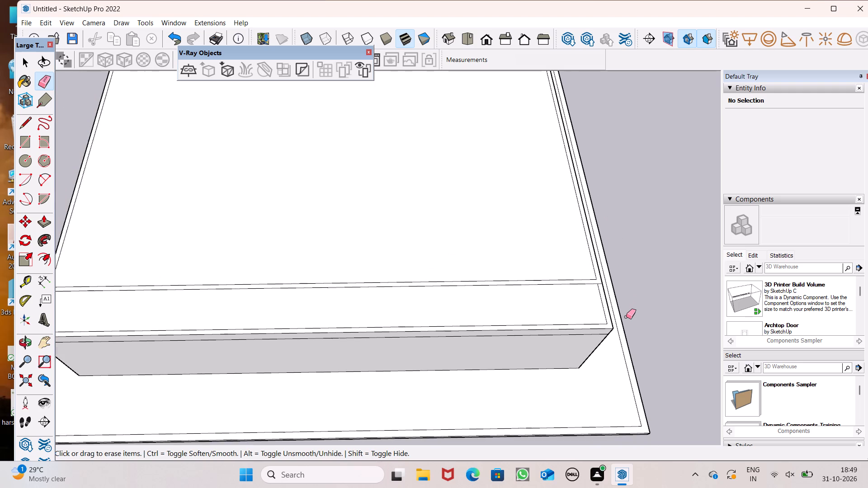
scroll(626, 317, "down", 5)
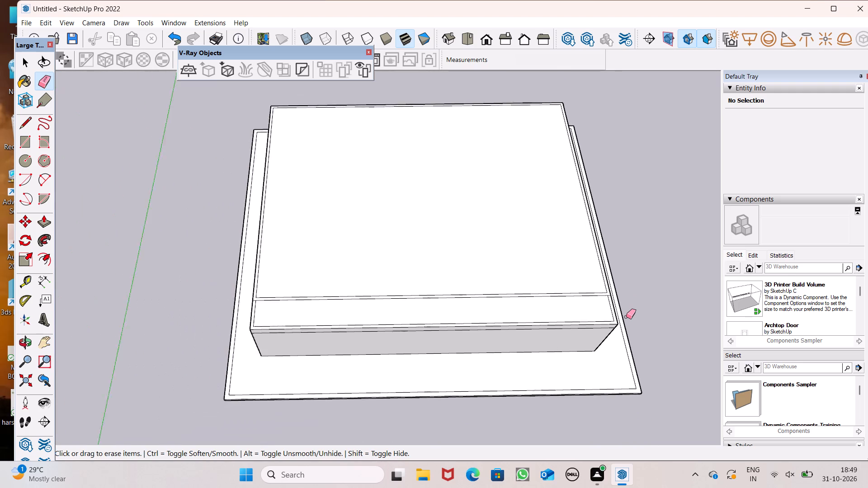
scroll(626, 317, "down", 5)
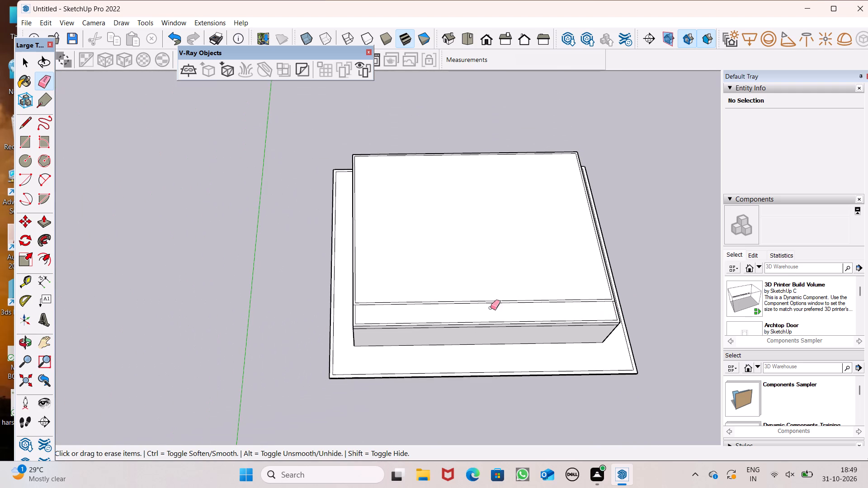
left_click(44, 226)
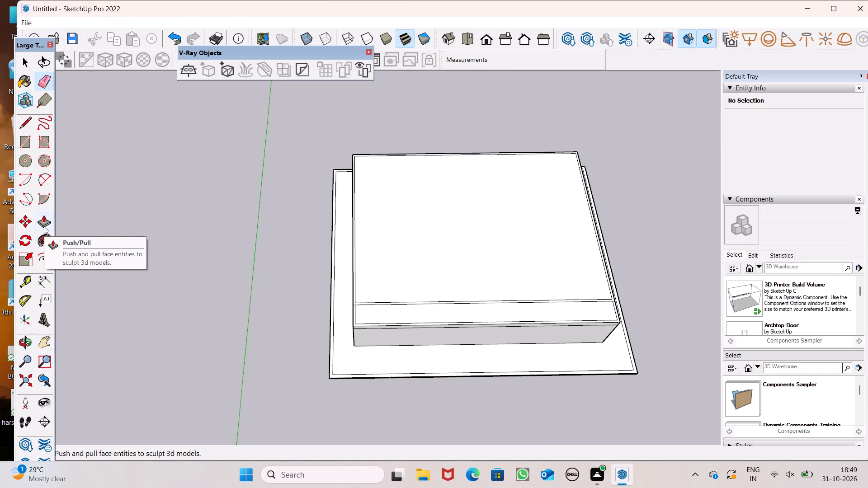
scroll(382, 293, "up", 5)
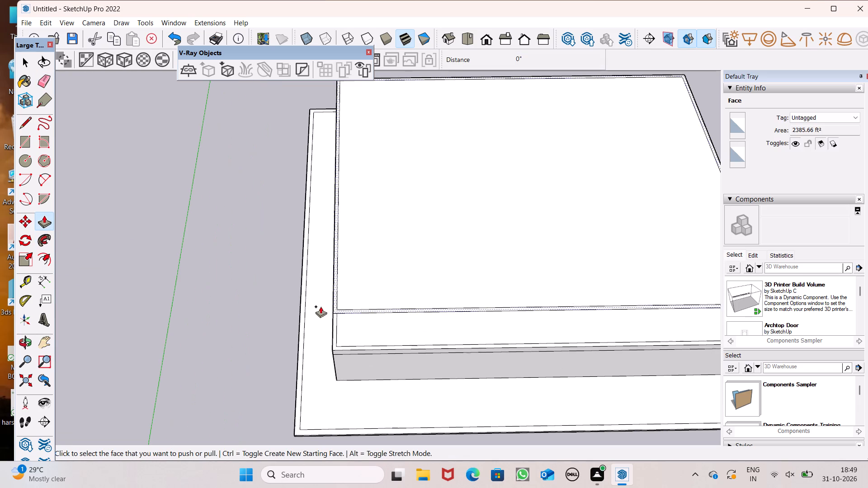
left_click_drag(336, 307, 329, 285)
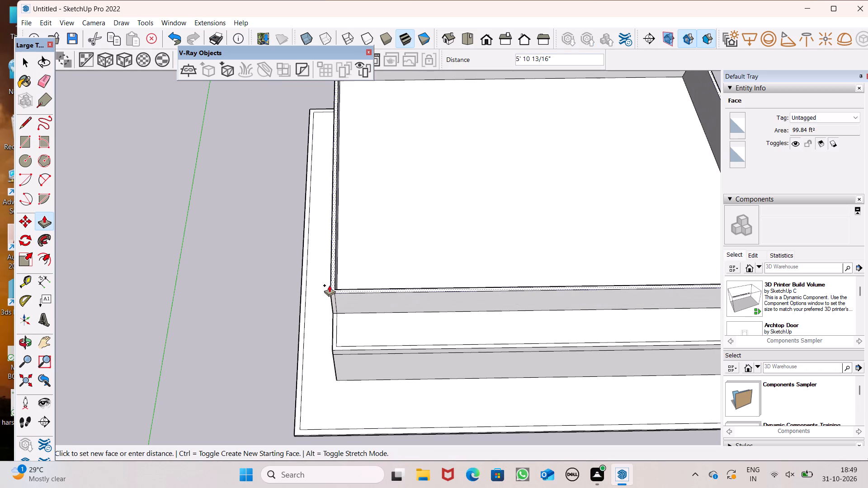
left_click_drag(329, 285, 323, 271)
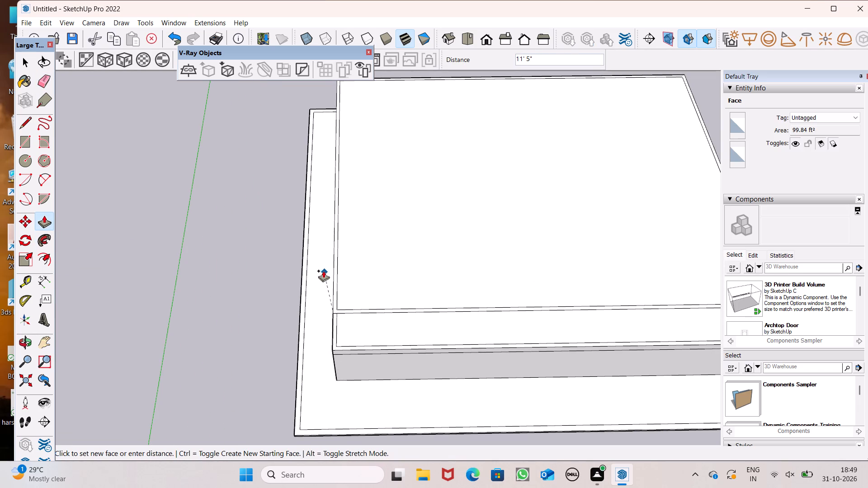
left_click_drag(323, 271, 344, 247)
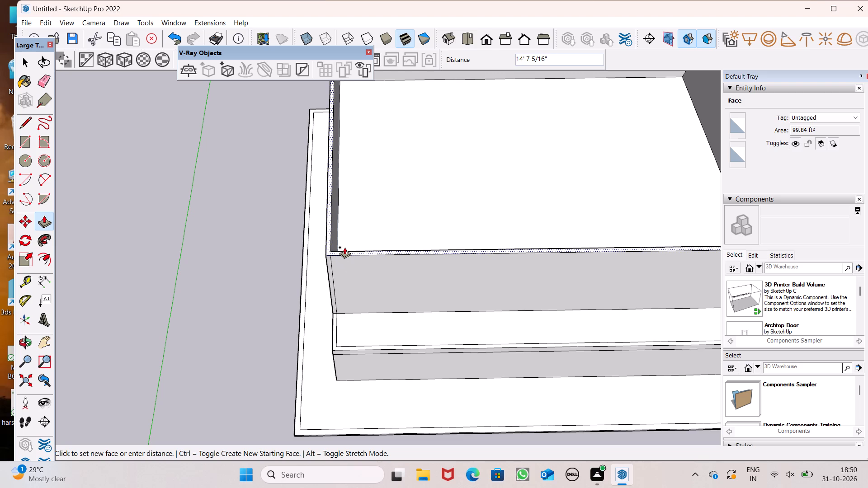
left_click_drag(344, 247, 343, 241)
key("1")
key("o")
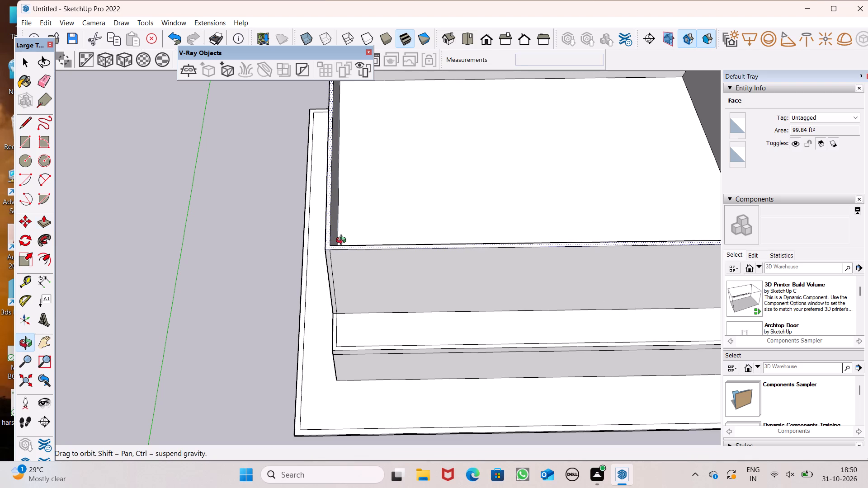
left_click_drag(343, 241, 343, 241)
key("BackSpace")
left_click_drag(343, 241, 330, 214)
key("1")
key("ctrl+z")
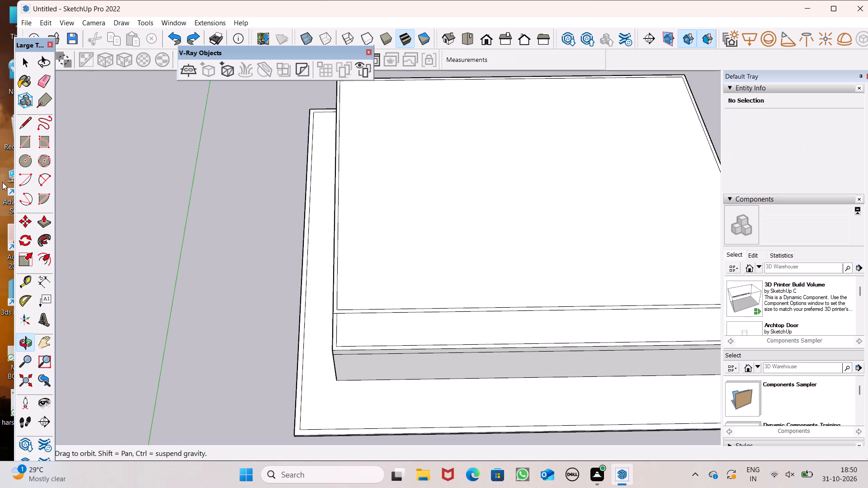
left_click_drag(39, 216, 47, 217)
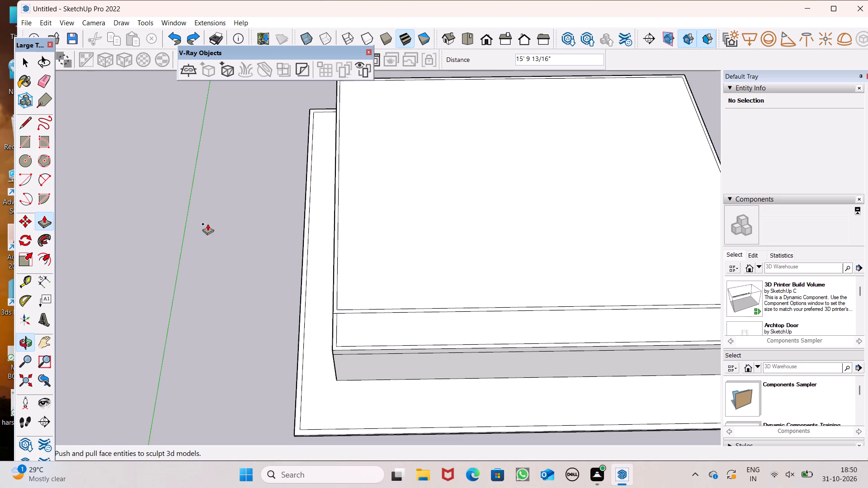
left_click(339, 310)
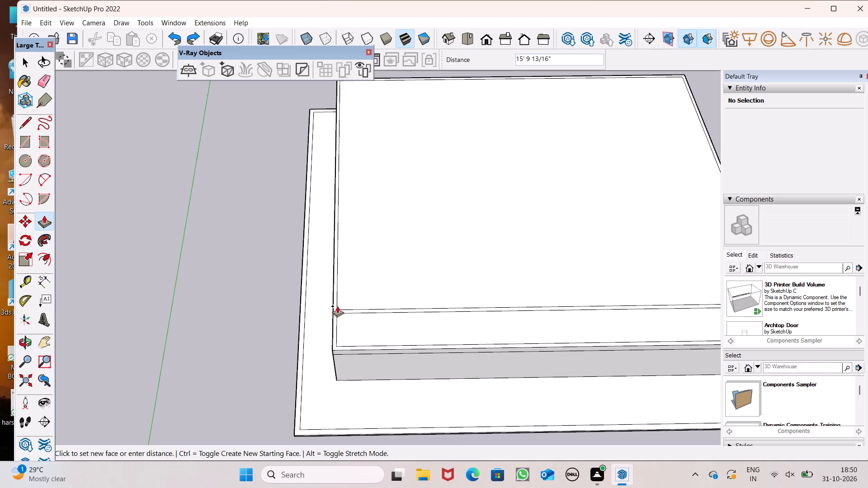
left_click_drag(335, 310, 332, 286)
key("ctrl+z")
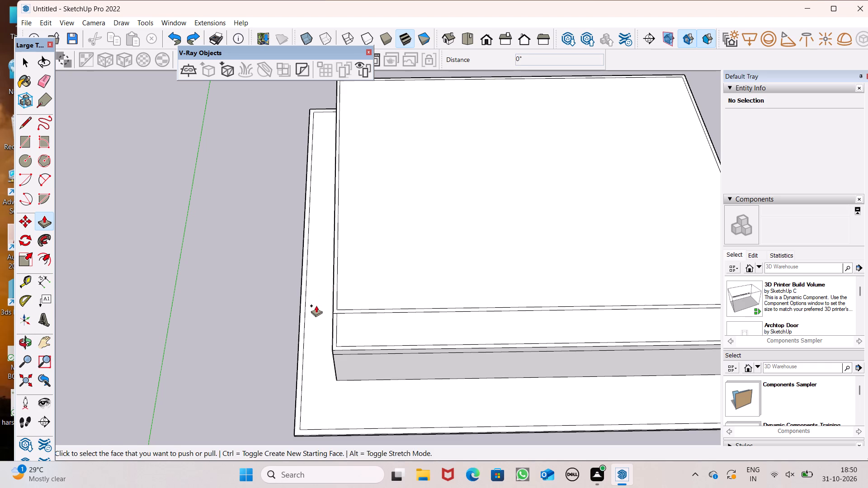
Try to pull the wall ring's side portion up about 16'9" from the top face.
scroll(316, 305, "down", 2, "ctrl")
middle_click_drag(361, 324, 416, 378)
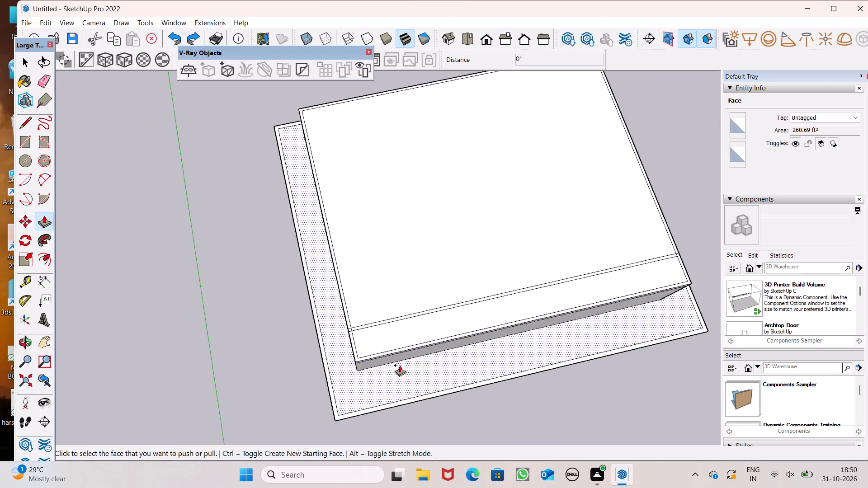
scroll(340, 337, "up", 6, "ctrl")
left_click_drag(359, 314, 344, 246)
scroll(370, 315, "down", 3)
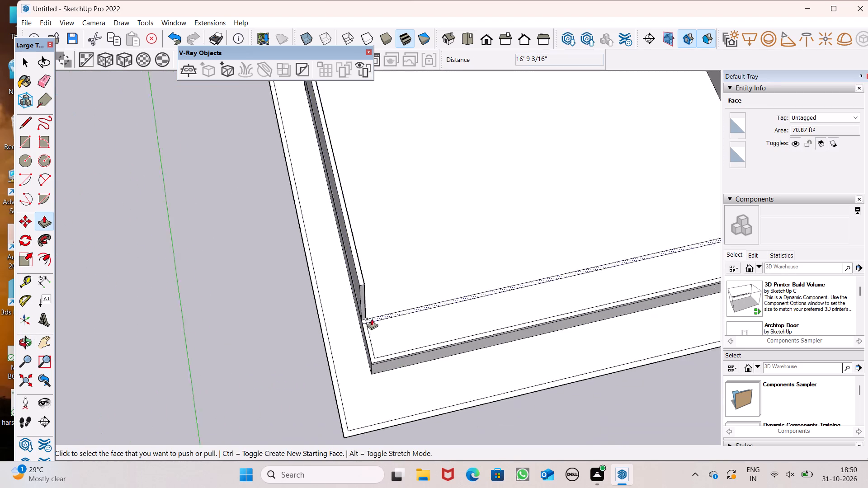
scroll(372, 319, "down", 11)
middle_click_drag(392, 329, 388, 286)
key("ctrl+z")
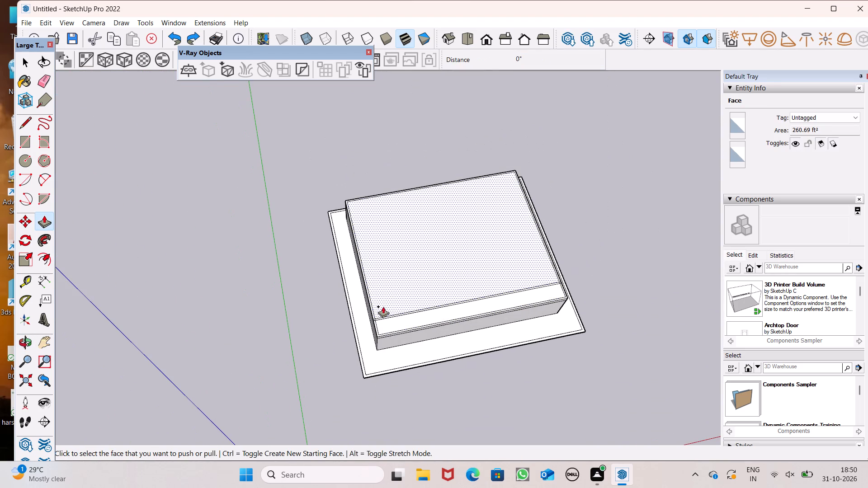
Erase the short edge segments crossing the corner where the near 6" strip meets the side strip, joining them into one ring face.
scroll(392, 317, "up", 9)
middle_click_drag(396, 323, 400, 326)
scroll(392, 302, "down", 5)
middle_click_drag(391, 302, 337, 343)
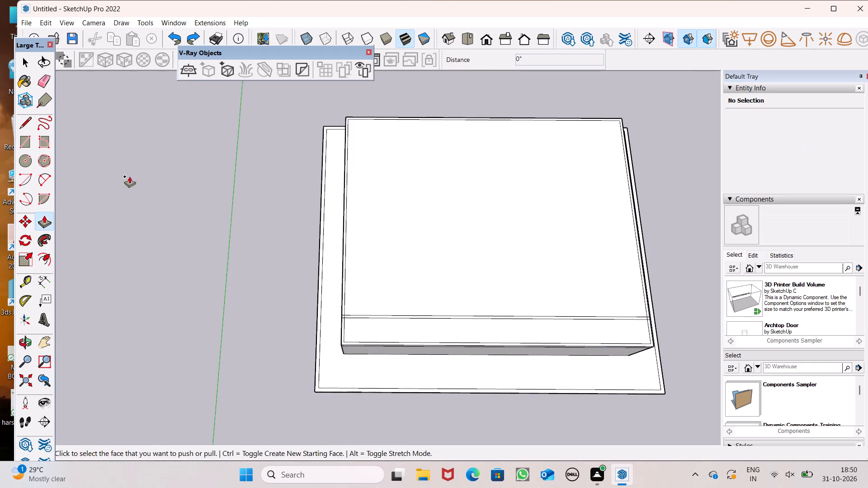
left_click(46, 78)
scroll(318, 300, "up", 7)
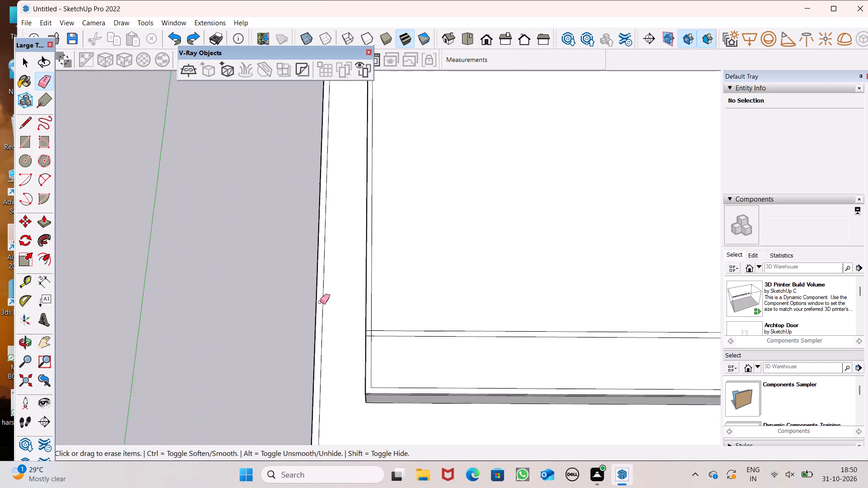
scroll(320, 302, "up", 1)
scroll(399, 350, "up", 8)
left_click_drag(363, 322, 377, 334)
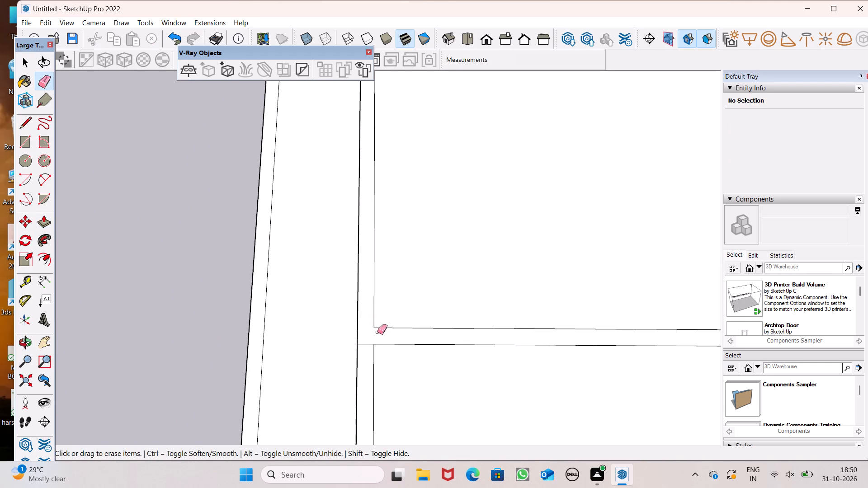
Push/Pull the joined 6" wall ring on the top face up 10' to form the upper walls.
key("space")
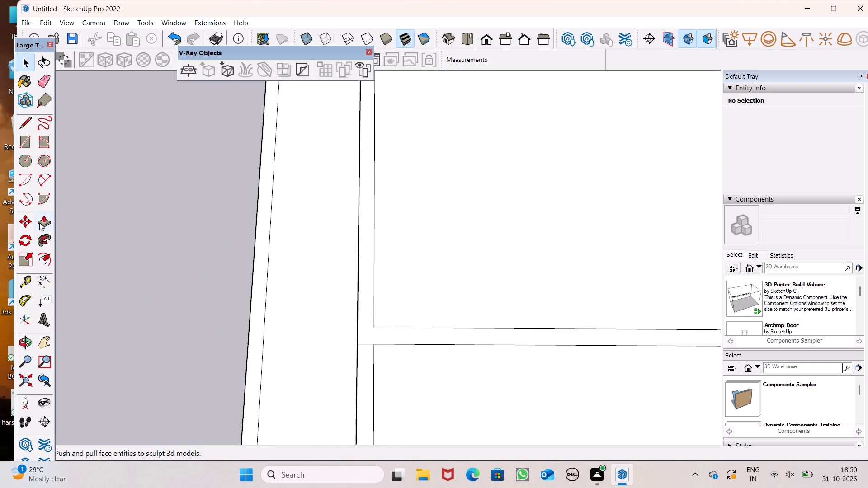
left_click(38, 222)
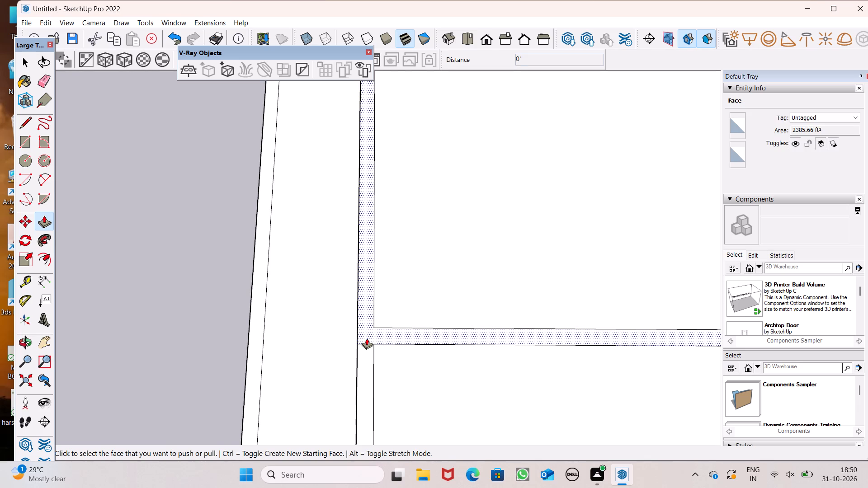
left_click(368, 337)
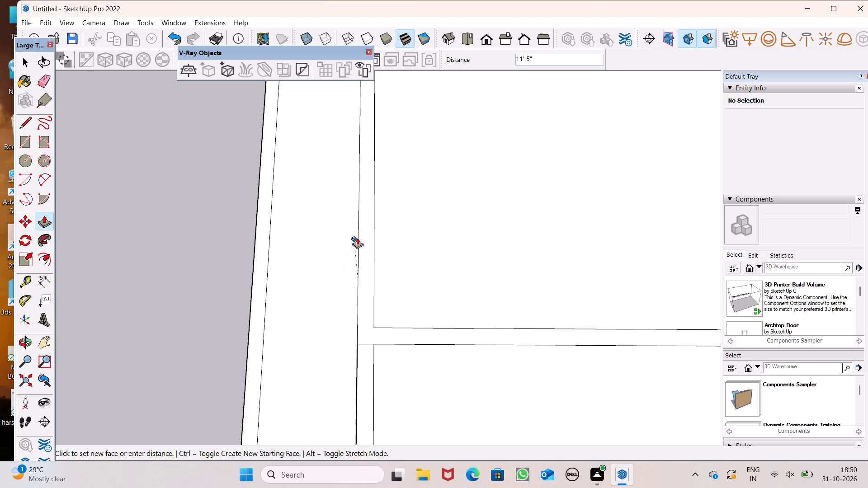
type("10'")
key("Return")
Measure the upper wall's height along its near outer corner edge with the Tape Measure.
scroll(310, 264, "down", 8)
middle_click_drag(499, 300, 516, 145)
scroll(480, 202, "down", 4)
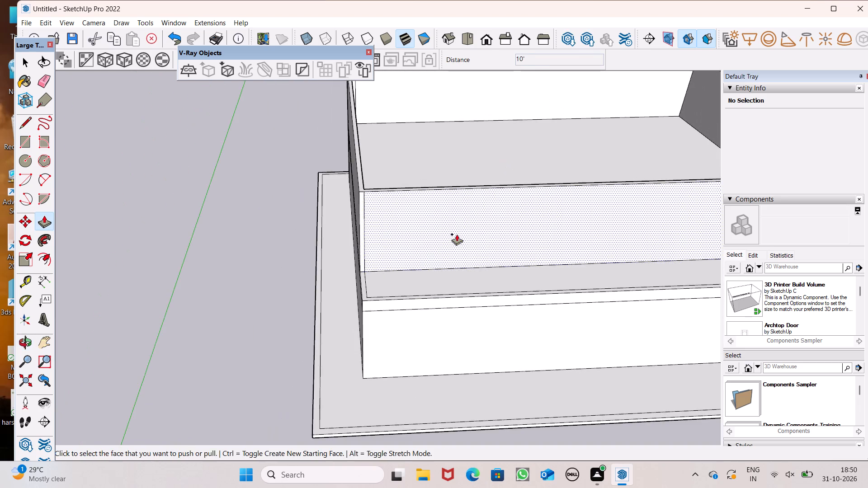
middle_click_drag(453, 226, 506, 183)
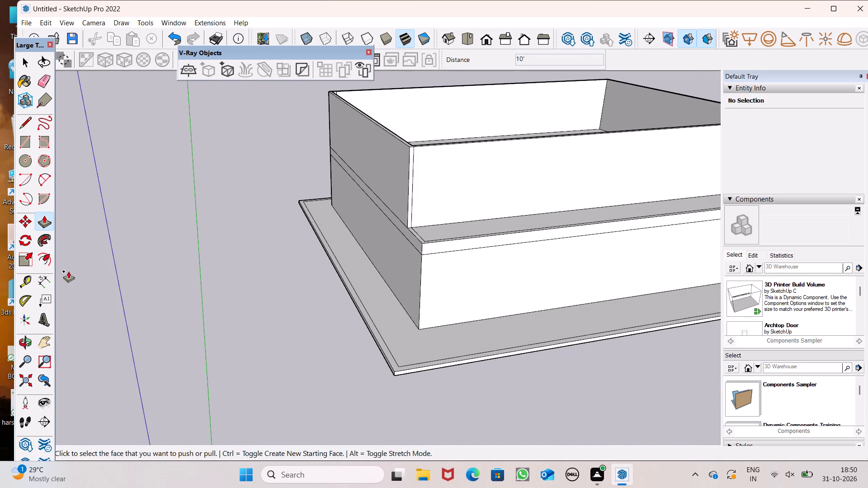
left_click(27, 283)
scroll(259, 179, "up", 6)
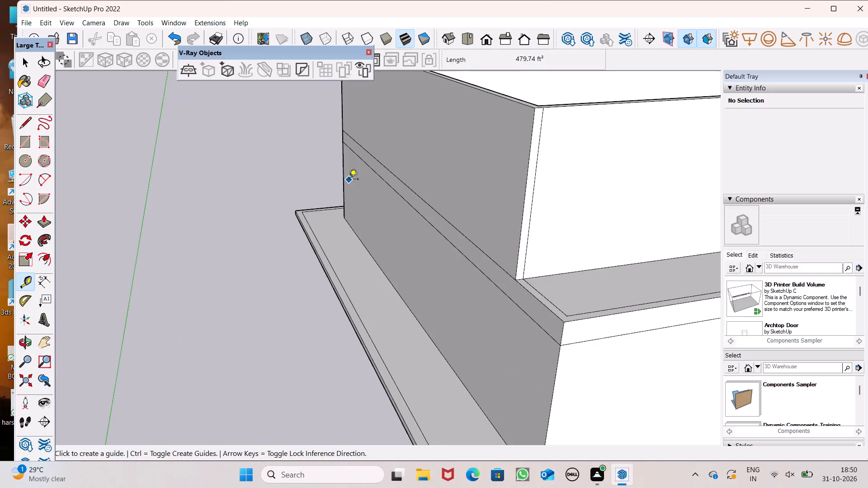
scroll(350, 188, "down", 5)
scroll(428, 166, "up", 6)
left_click(424, 150)
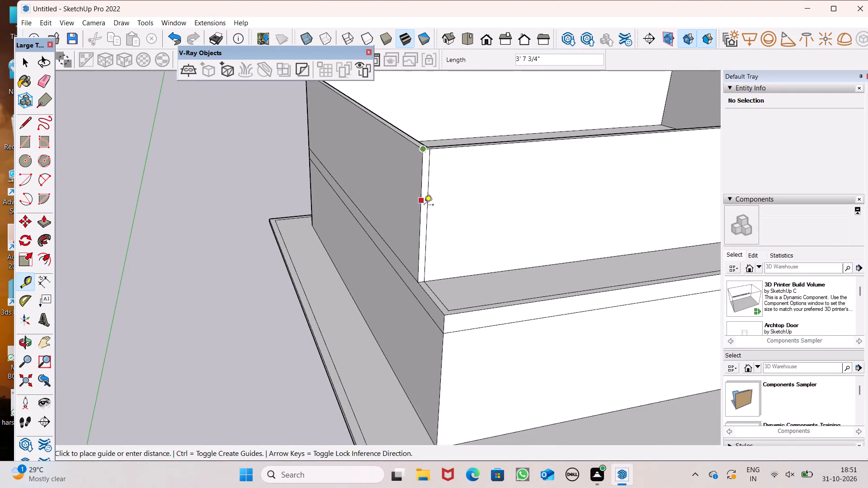
left_click(413, 283)
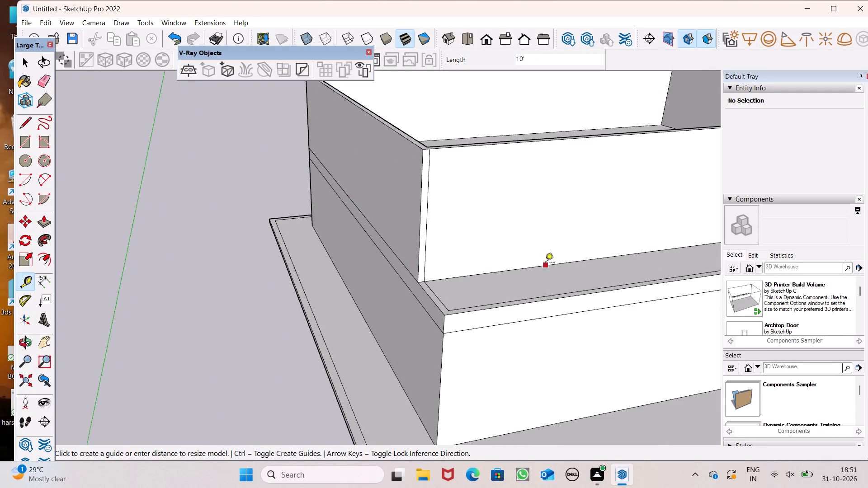
key("space")
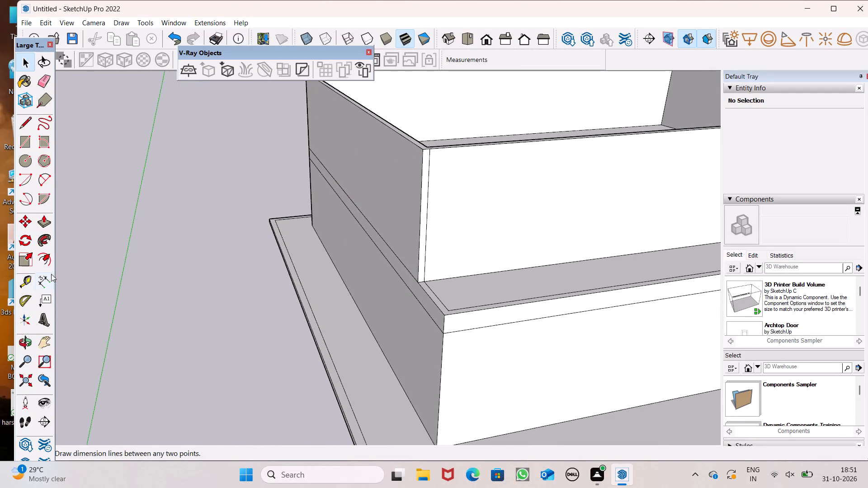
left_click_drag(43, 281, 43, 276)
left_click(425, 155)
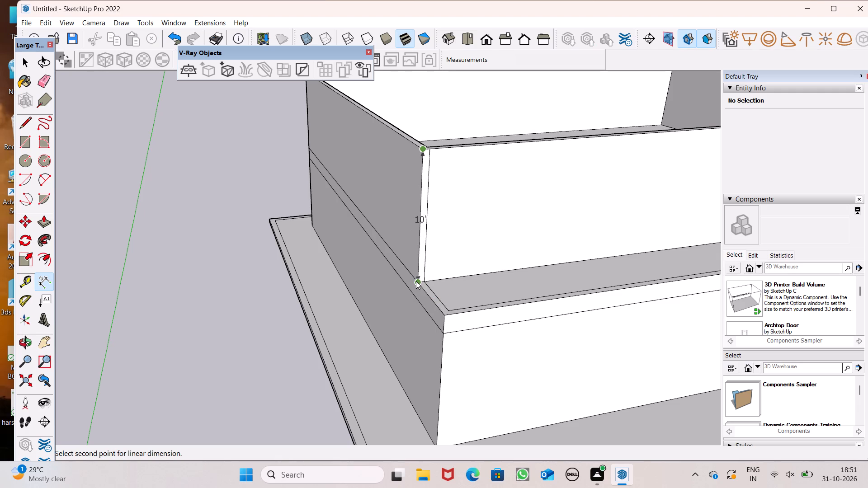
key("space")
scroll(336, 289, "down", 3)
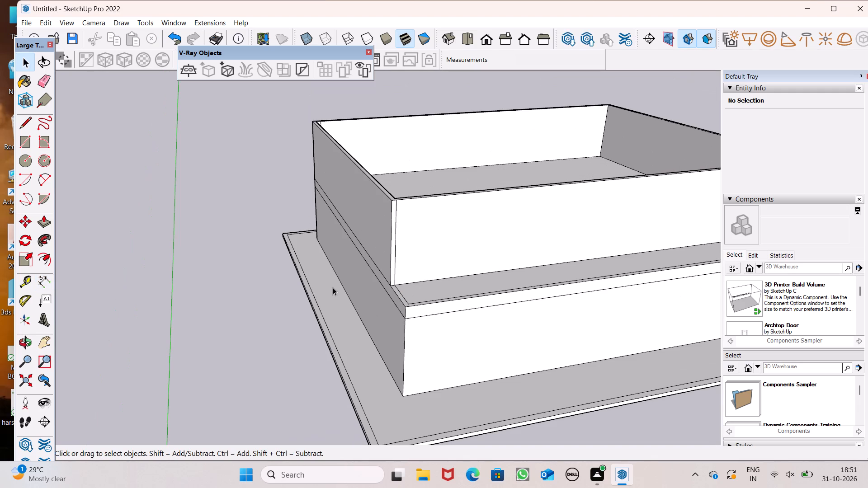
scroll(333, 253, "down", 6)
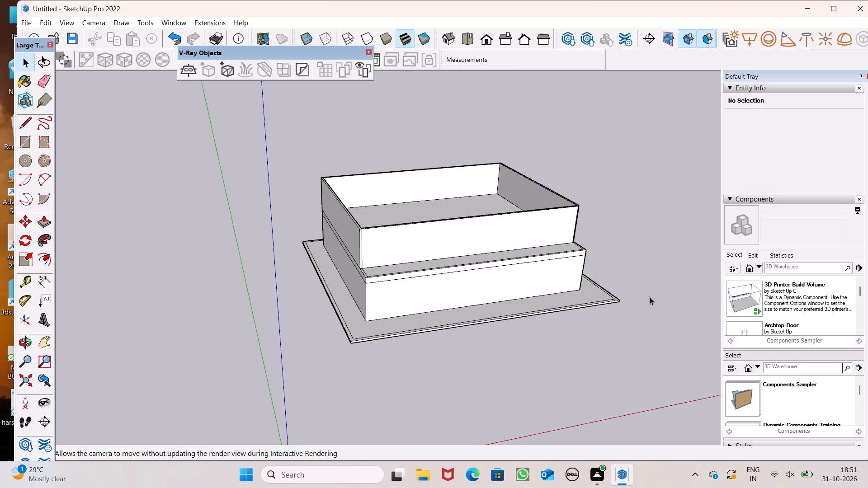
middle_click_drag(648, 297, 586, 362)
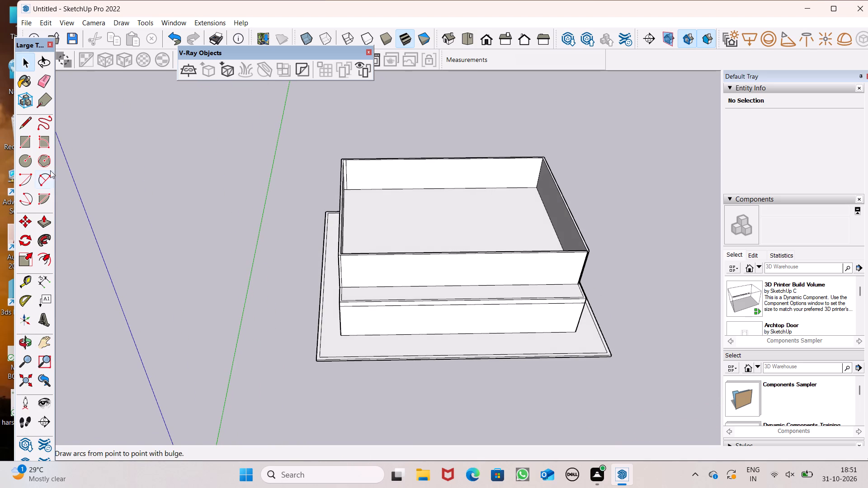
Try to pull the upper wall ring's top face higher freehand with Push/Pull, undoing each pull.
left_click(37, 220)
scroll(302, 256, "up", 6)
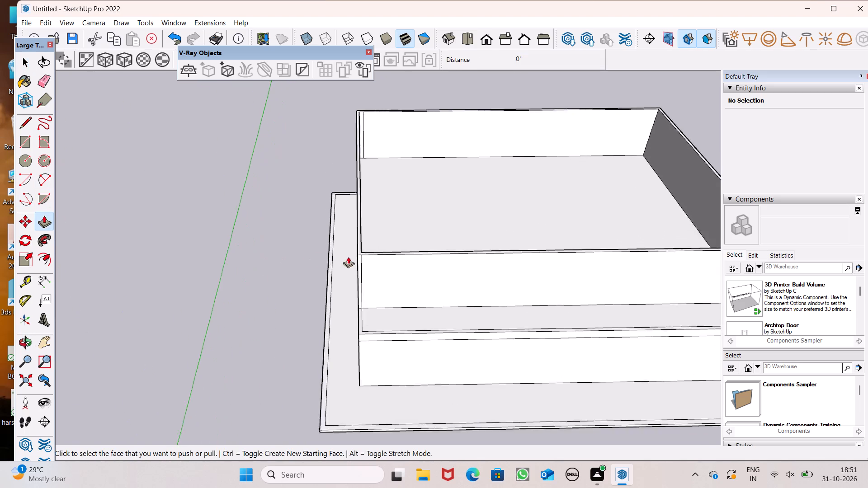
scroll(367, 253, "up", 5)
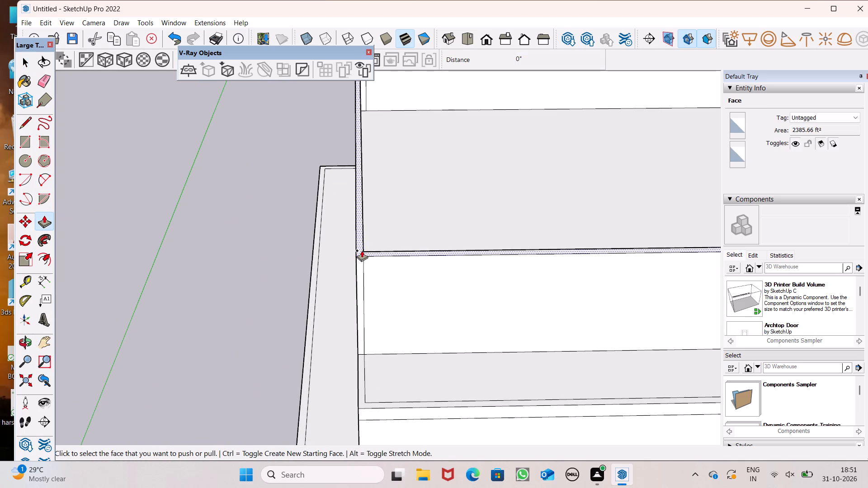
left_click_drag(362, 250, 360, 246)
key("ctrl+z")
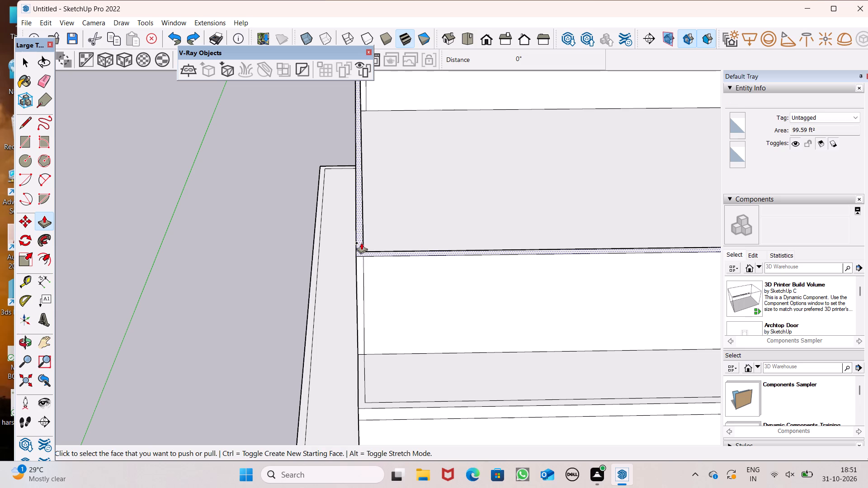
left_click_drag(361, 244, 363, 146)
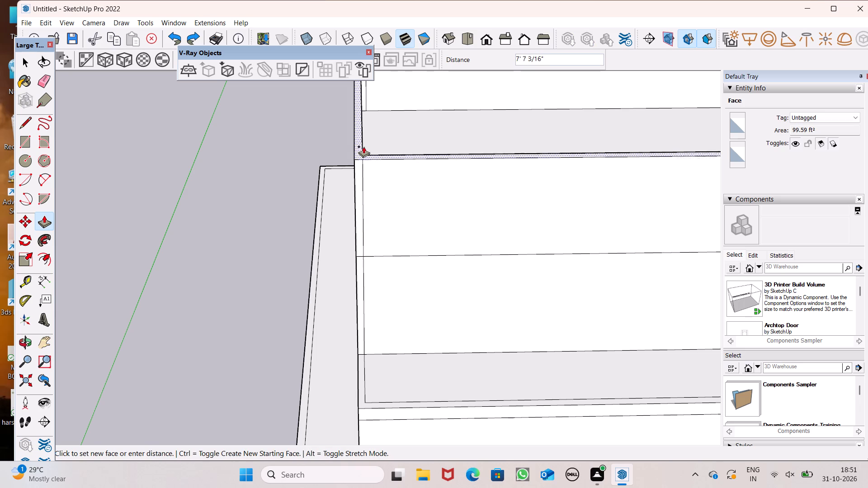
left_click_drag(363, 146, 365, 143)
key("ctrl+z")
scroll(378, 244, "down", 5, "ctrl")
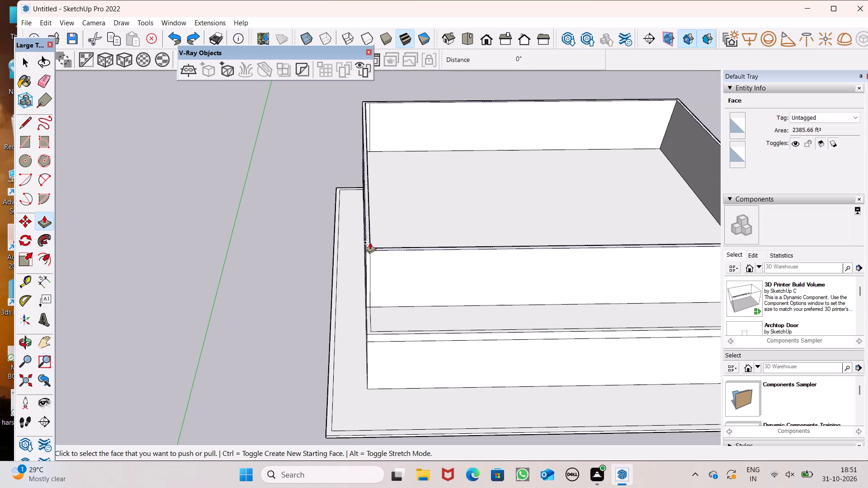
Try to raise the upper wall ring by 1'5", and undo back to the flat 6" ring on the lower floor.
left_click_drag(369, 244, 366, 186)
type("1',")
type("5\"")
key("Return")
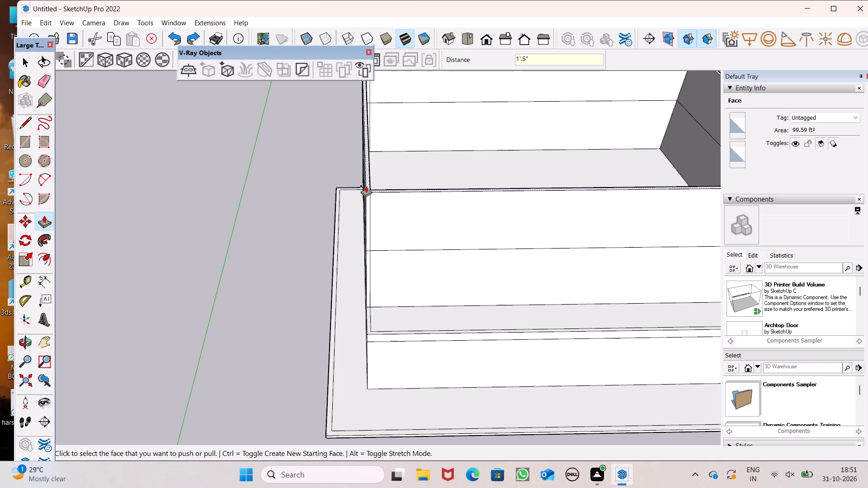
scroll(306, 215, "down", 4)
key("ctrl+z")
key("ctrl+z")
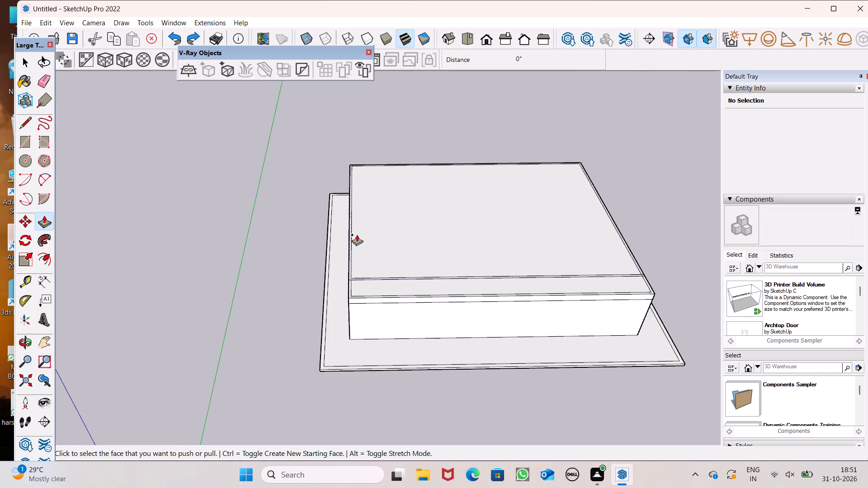
Push/Pull the flat 6" wall ring on the lower floor's top up 10' to form the first upper storey's walls.
scroll(348, 251, "up", 7)
left_click_drag(352, 289, 349, 255)
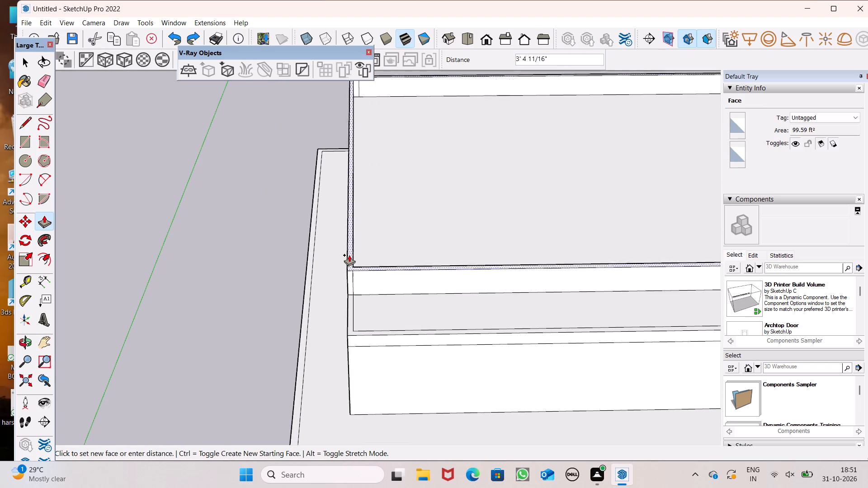
left_click_drag(349, 255, 349, 221)
key("1")
type("0'")
key("Return")
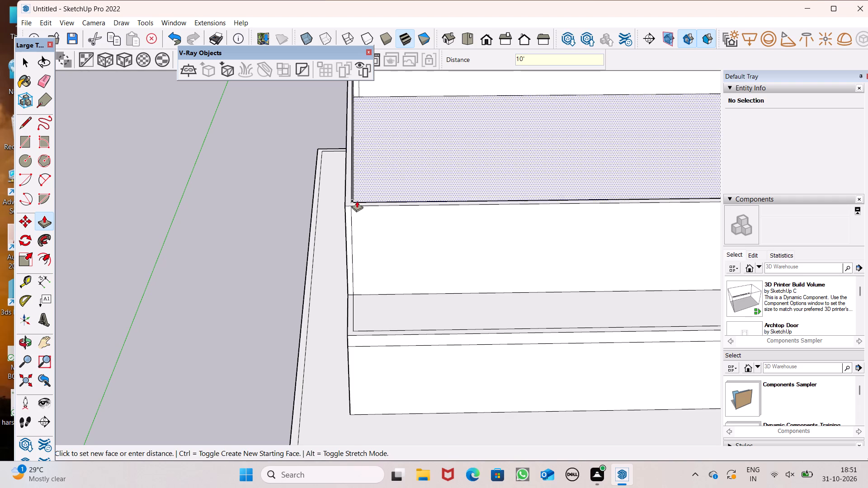
Push/Pull the top of the first upper storey's wall ring up 1'5" as a separate floor band.
left_click_drag(349, 199, 348, 148)
key("1")
key("apostrophe")
type("5\"")
key("Return")
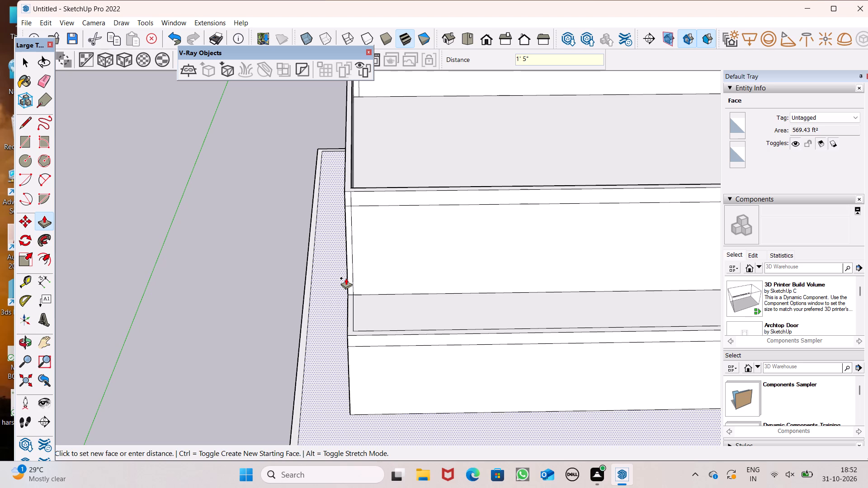
Push/Pull the wall ring above the first 1'5" band up 10' to form the second upper storey's walls.
scroll(323, 243, "down", 3)
scroll(353, 222, "down", 3)
middle_click_drag(353, 217, 350, 200)
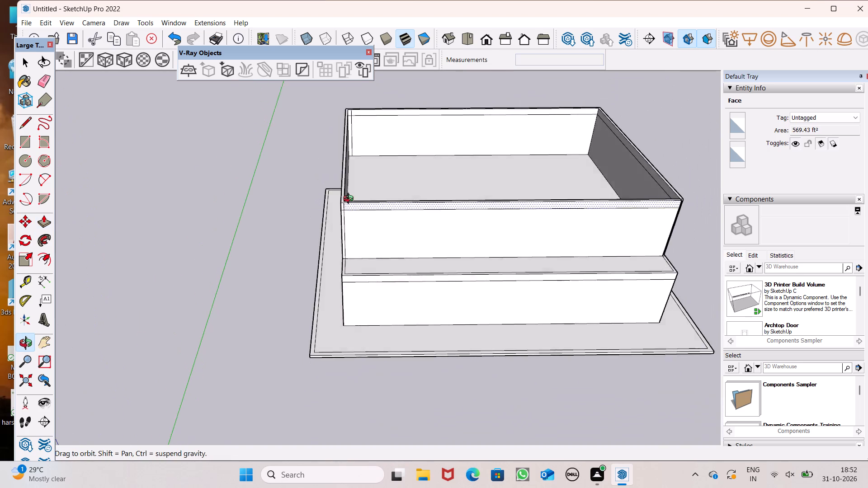
middle_click_drag(350, 200, 350, 174)
scroll(319, 209, "up", 5)
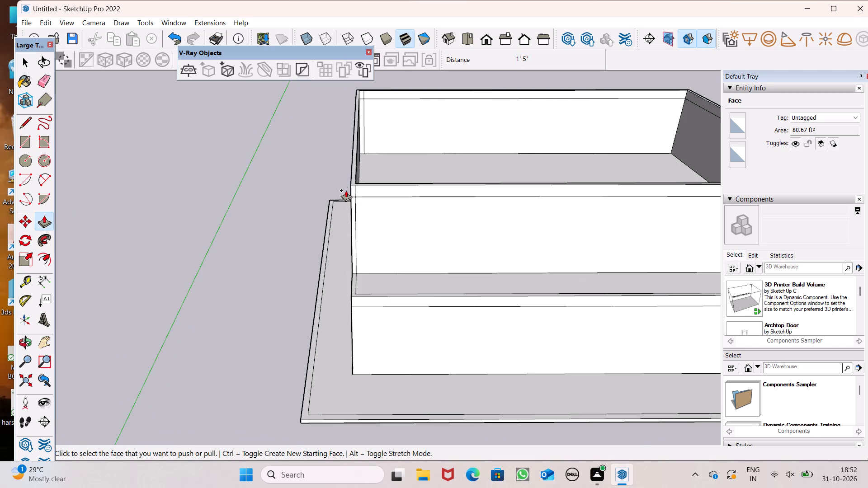
scroll(345, 220, "down", 5)
scroll(363, 194, "up", 4)
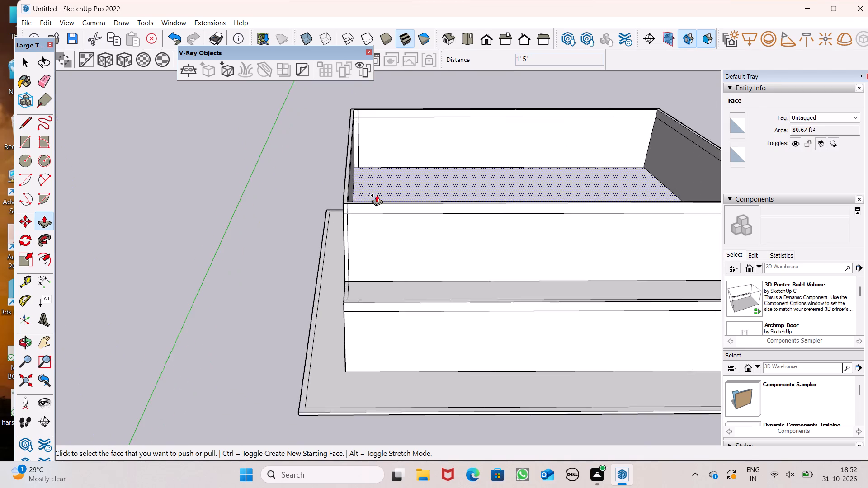
scroll(373, 197, "down", 1)
middle_click_drag(403, 230, 413, 302)
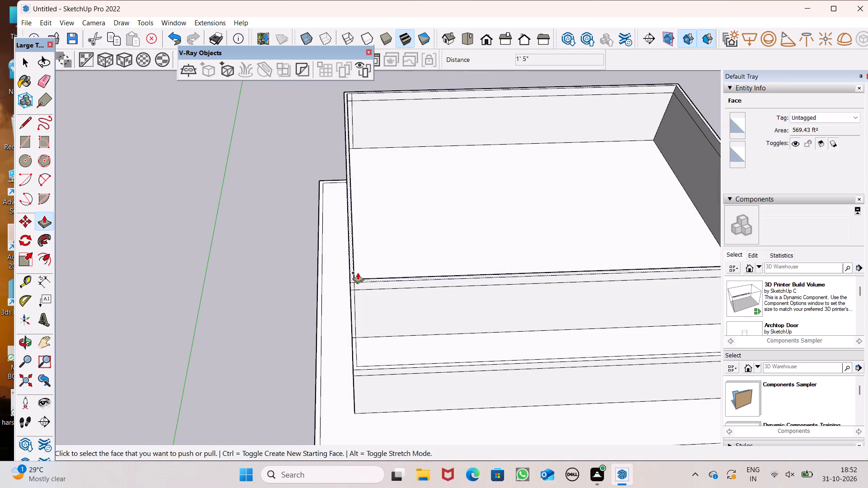
left_click_drag(352, 276, 349, 216)
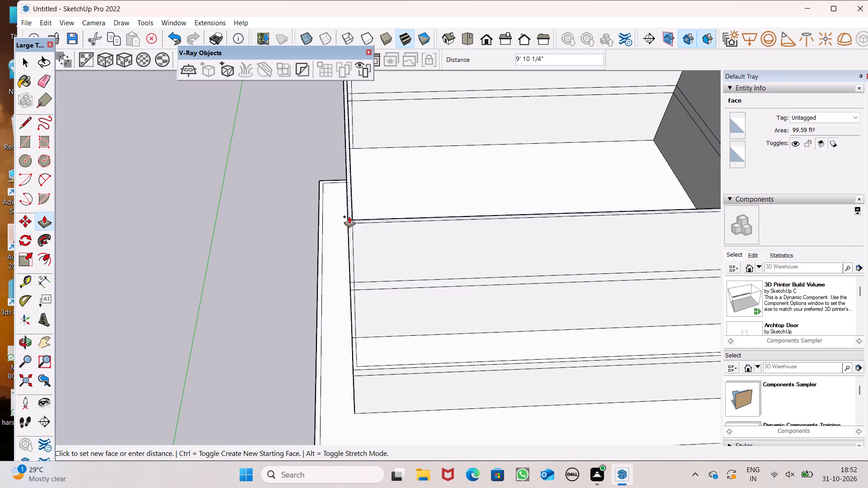
left_click_drag(349, 216, 350, 206)
type("10'")
key("Return")
Push/Pull the top of the second upper storey's wall ring up 1'5" as another floor band.
scroll(351, 241, "down", 4)
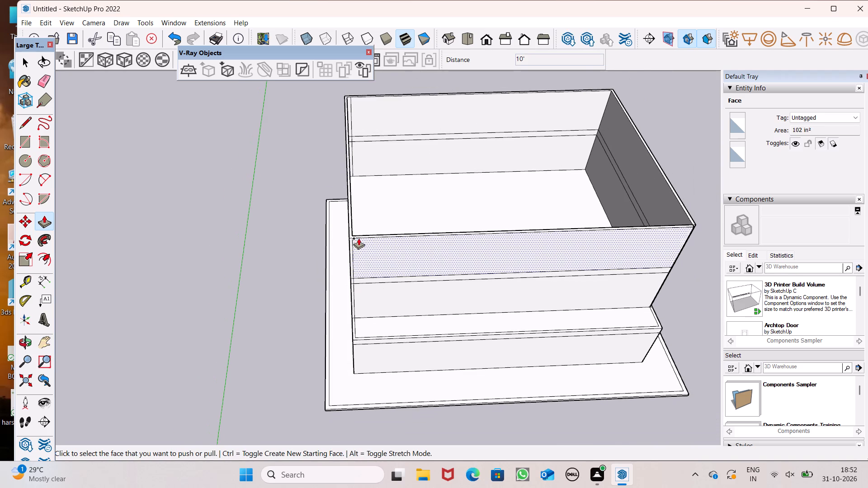
scroll(362, 232, "up", 6)
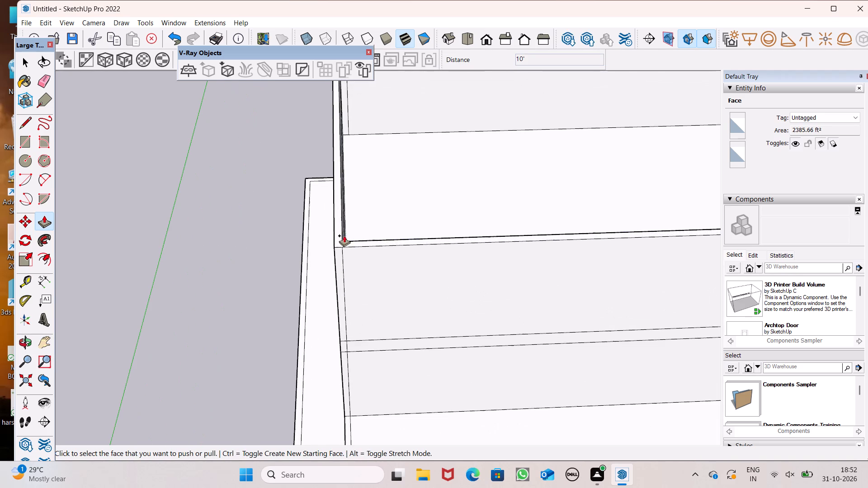
left_click_drag(338, 237, 344, 150)
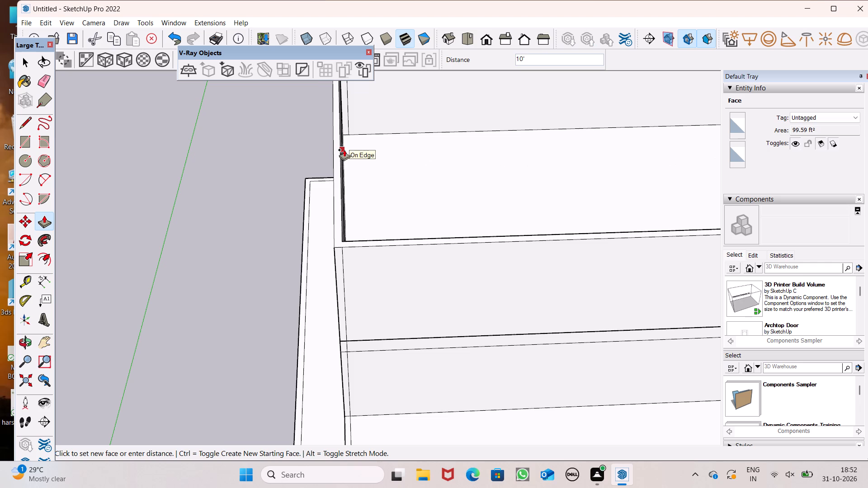
left_click_drag(344, 150, 330, 130)
type("1'5\"")
key("Return")
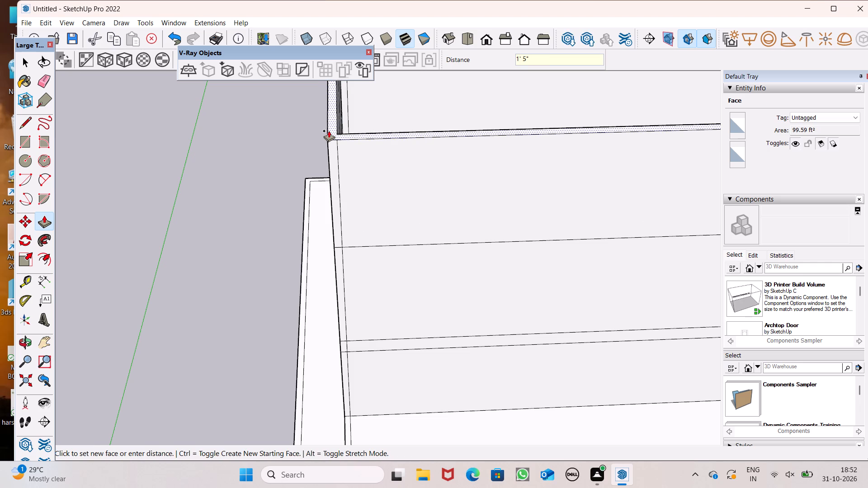
Push/Pull the wall ring above the second 1'5" band up 10' to form the third upper storey's walls.
scroll(307, 186, "down", 3)
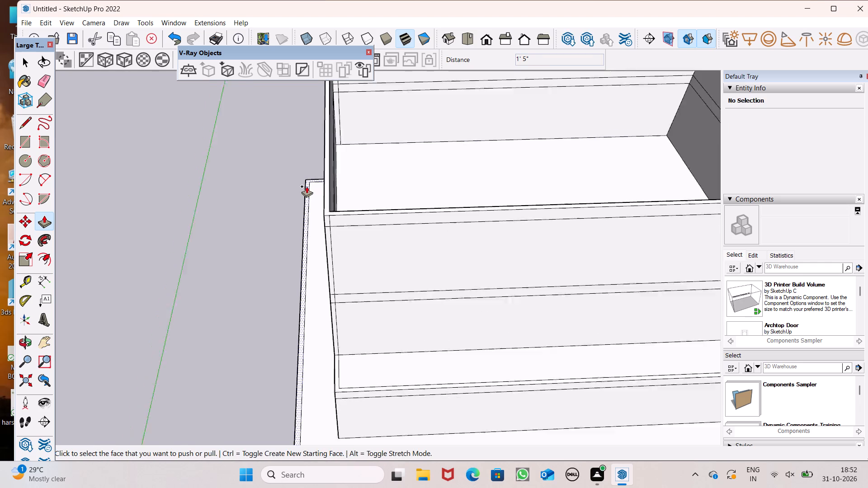
scroll(307, 186, "down", 2)
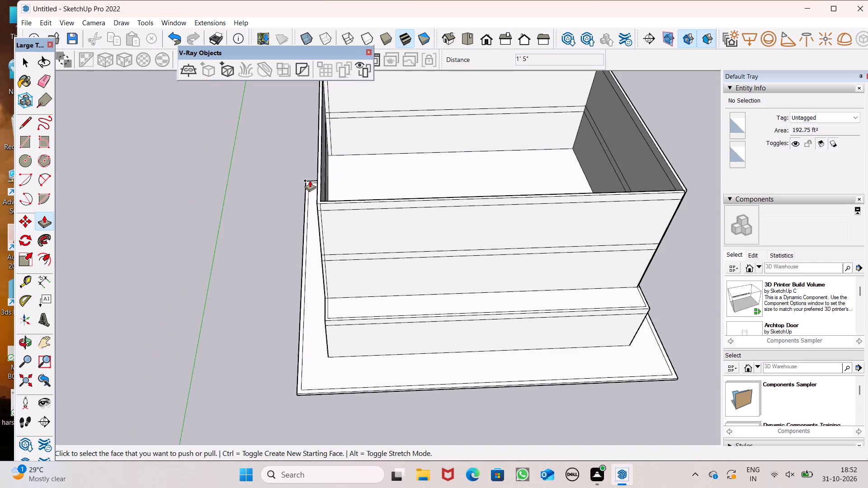
middle_click_drag(381, 247, 379, 131)
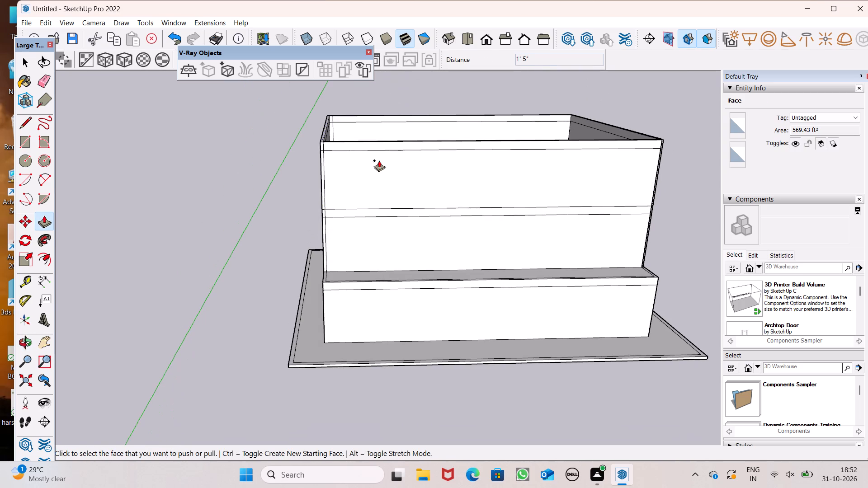
scroll(384, 180, "down", 6)
middle_click_drag(397, 193, 396, 309)
scroll(374, 204, "up", 2)
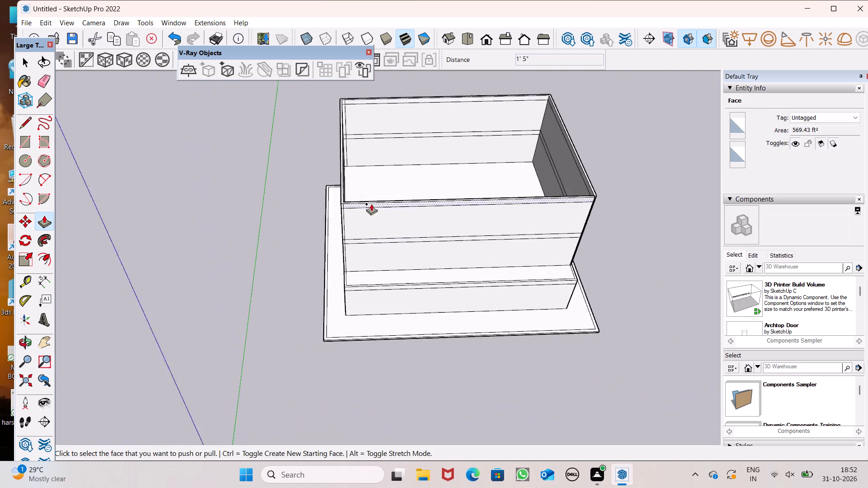
scroll(371, 204, "up", 4)
left_click_drag(332, 187, 333, 109)
type("10'")
key("Return")
Push/Pull the top of the third upper storey's wall ring up 1'5" as another floor band.
scroll(335, 147, "down", 5)
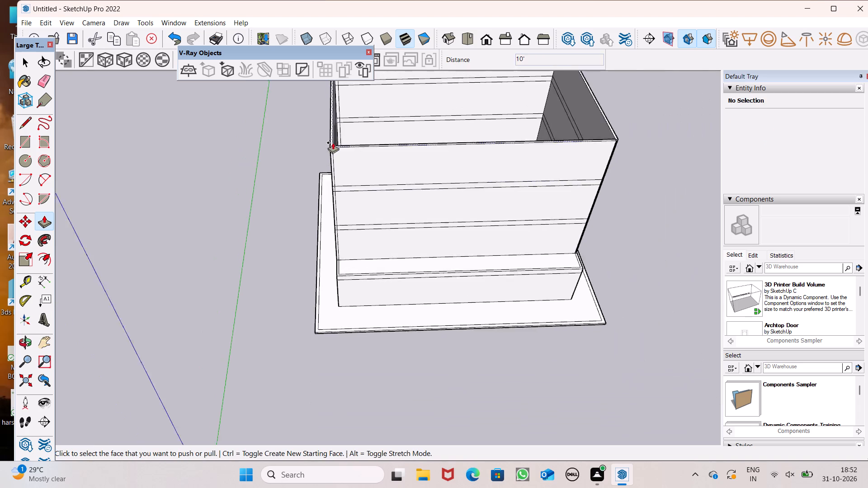
scroll(332, 141, "up", 6)
left_click_drag(330, 145, 327, 91)
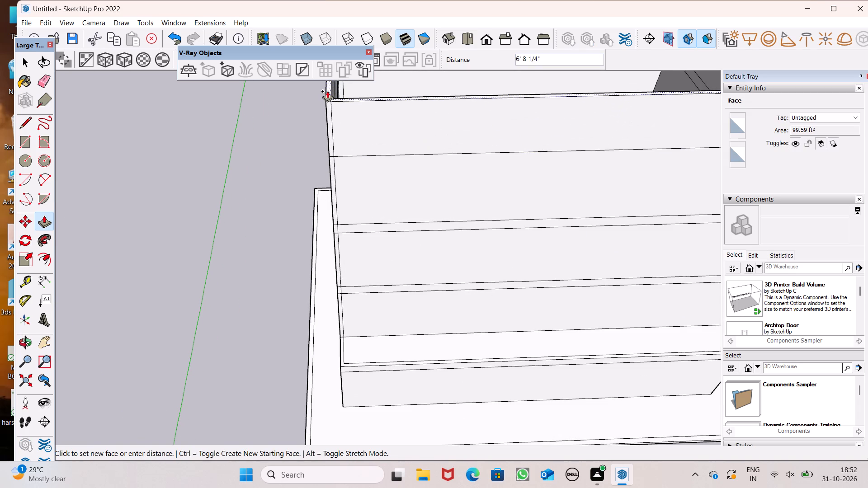
type("1'5\"")
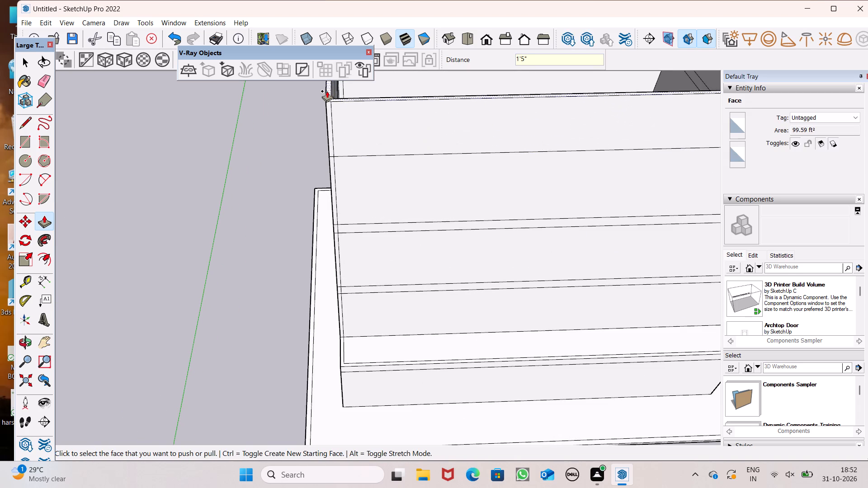
key("Return")
Push/Pull the wall ring above the third 1'5" band up 10' to form the fourth upper storey's walls.
scroll(373, 320, "down", 7)
scroll(345, 188, "up", 4)
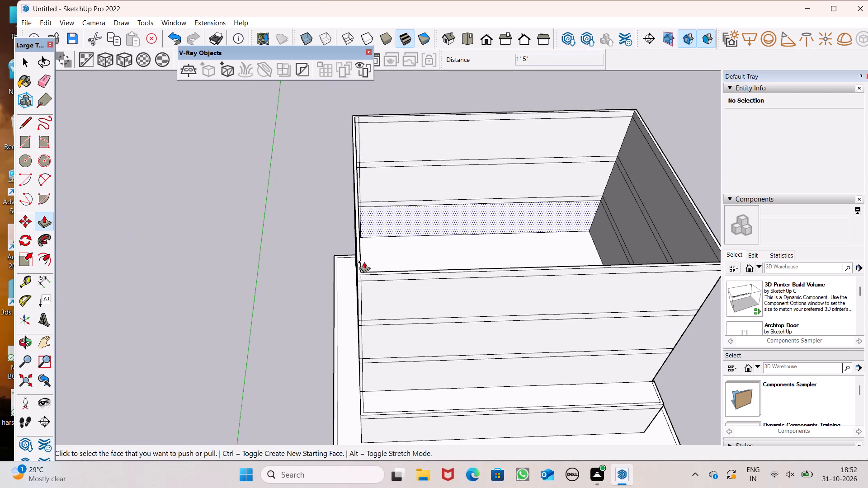
left_click_drag(359, 266, 358, 194)
key("1")
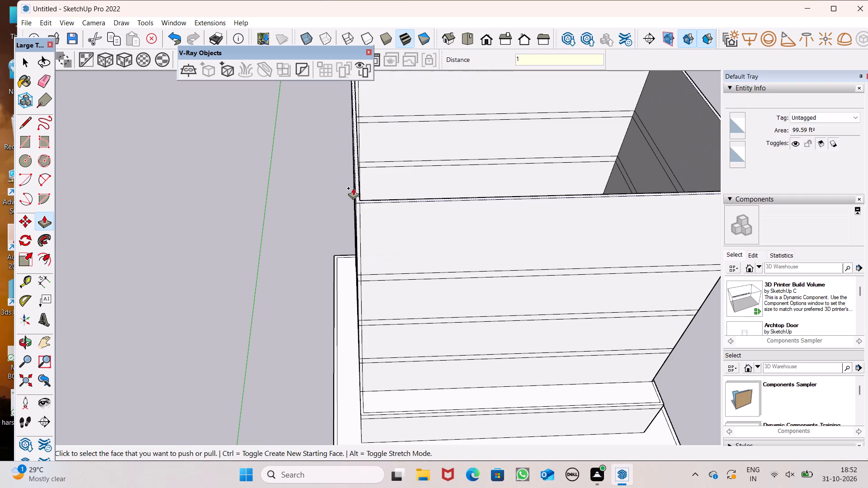
type("0'")
key("Return")
Push/Pull the top of the fourth upper storey's wall ring up 1'5" as another floor band.
scroll(353, 192, "down", 4)
middle_click_drag(368, 229, 368, 157)
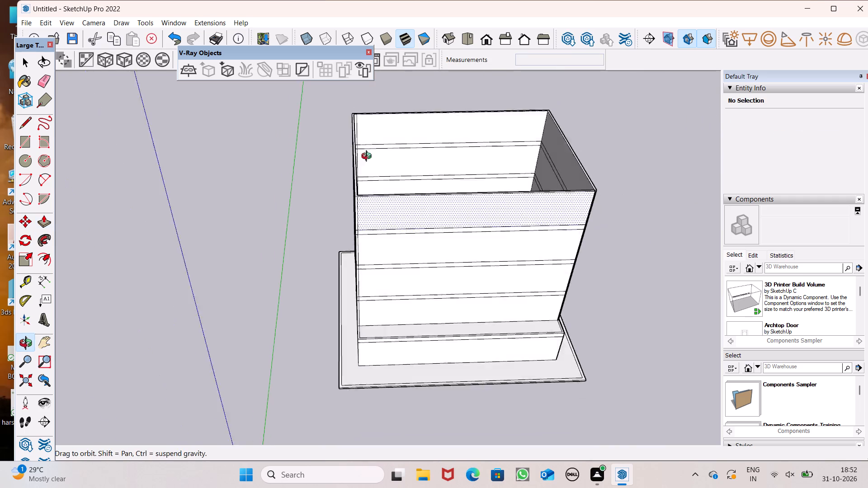
middle_click_drag(368, 157, 368, 87)
scroll(395, 249, "down", 4)
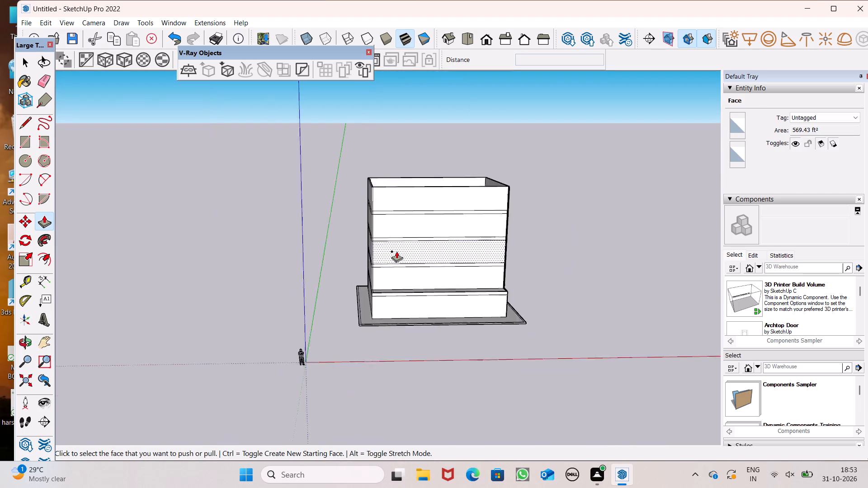
scroll(396, 251, "down", 3)
scroll(381, 158, "up", 15)
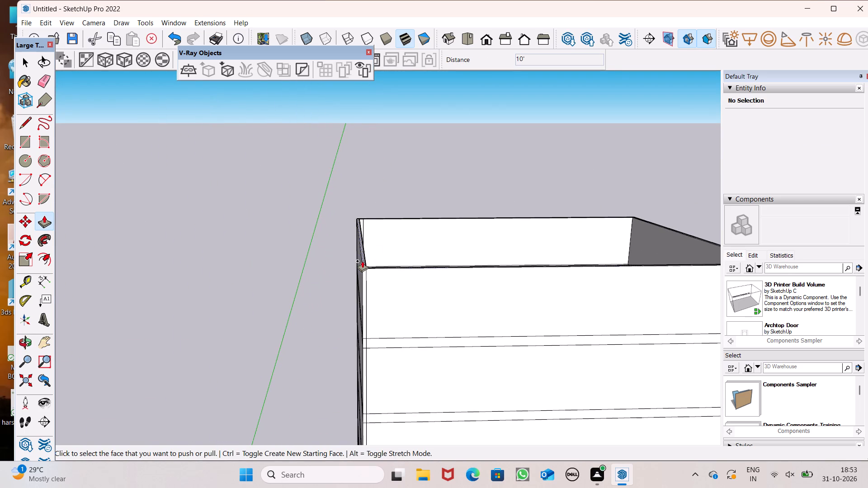
left_click_drag(363, 260, 360, 168)
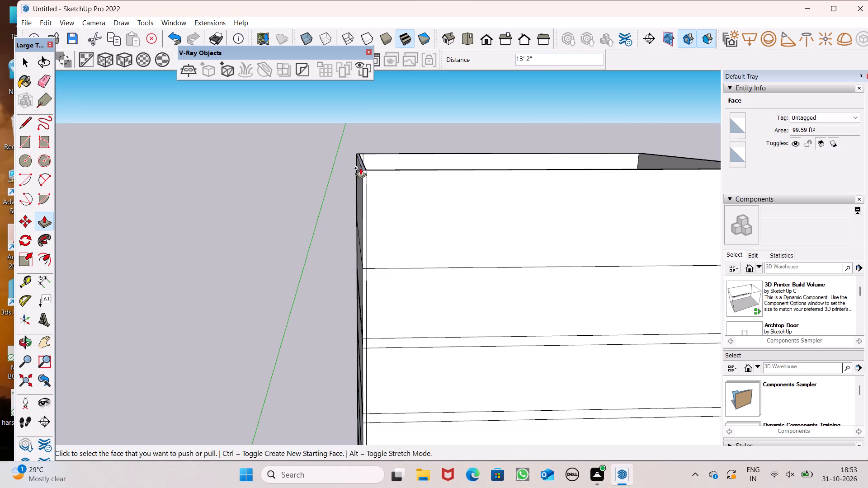
key("1")
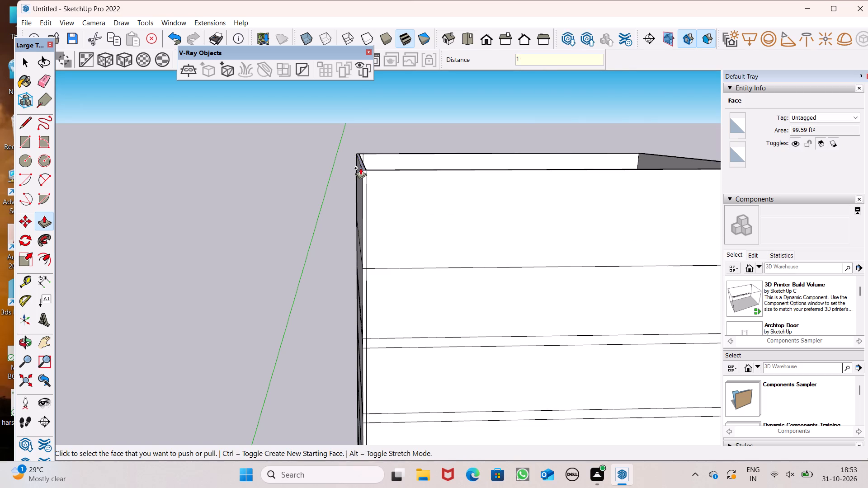
type("'5\"")
key("Return")
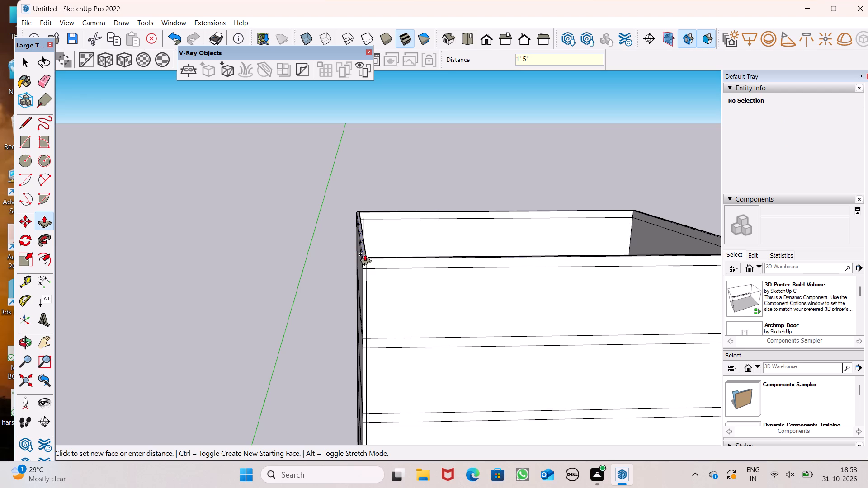
Push/Pull the wall ring above the fourth 1'5" band up 10' to form the fifth upper storey's walls.
left_click_drag(364, 253, 363, 139)
type("10'")
key("Return")
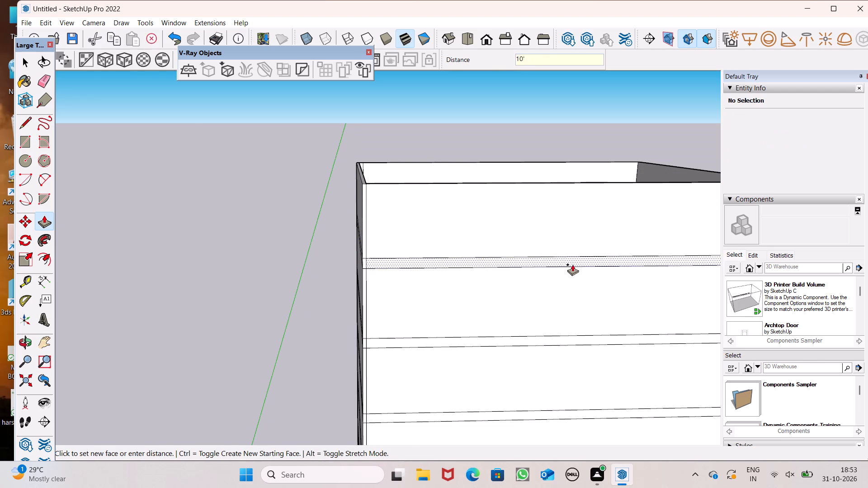
Examine the whole building with its five upper storeys from above and from the front.
scroll(572, 264, "down", 6)
scroll(413, 269, "down", 1)
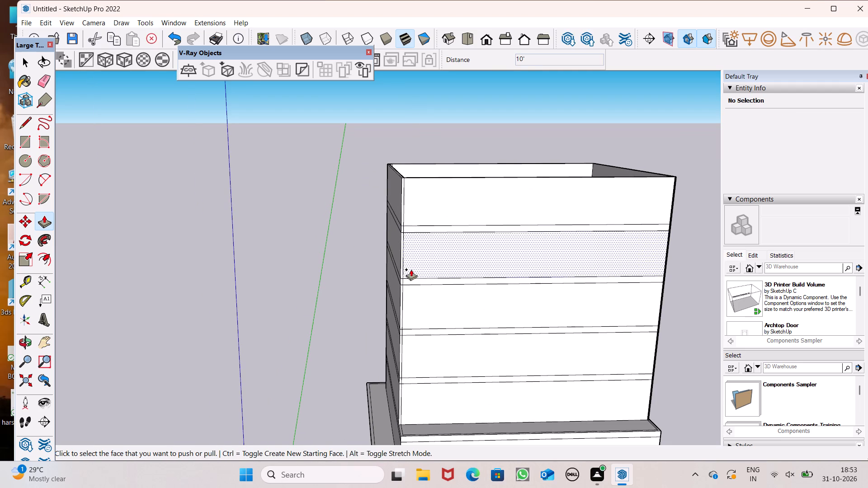
scroll(411, 269, "down", 1)
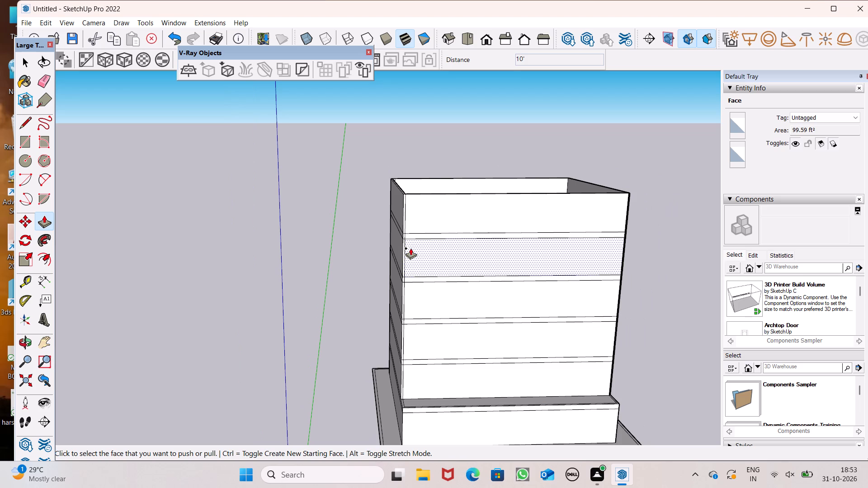
scroll(410, 239, "down", 2)
left_click_drag(226, 323, 233, 307)
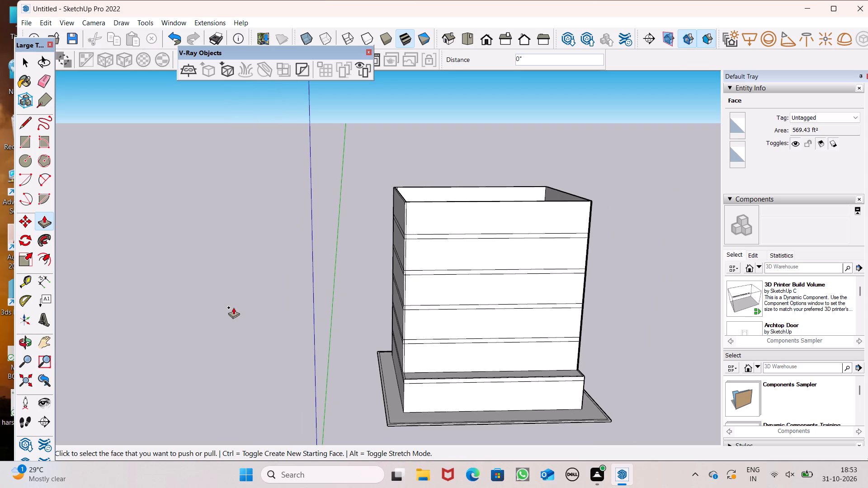
left_click_drag(233, 307, 234, 306)
scroll(391, 198, "down", 4)
middle_click_drag(498, 277, 420, 338)
scroll(461, 294, "down", 2)
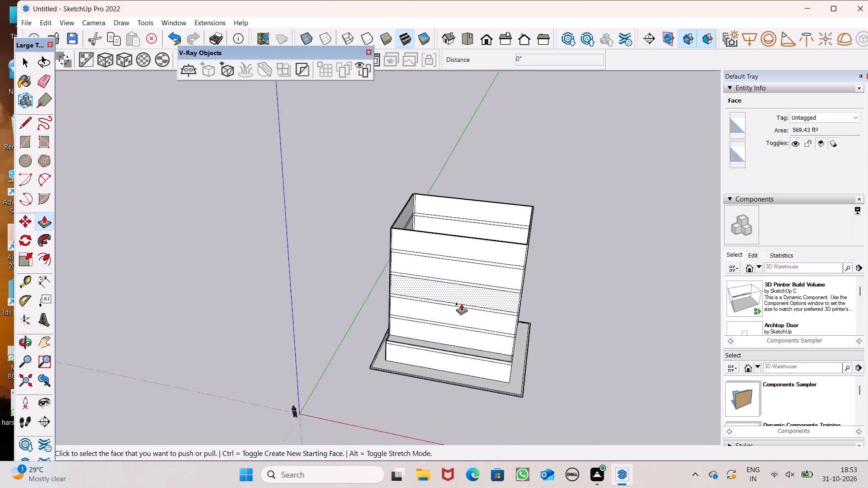
scroll(448, 383, "up", 2)
scroll(470, 287, "down", 3)
middle_click_drag(504, 367, 584, 294)
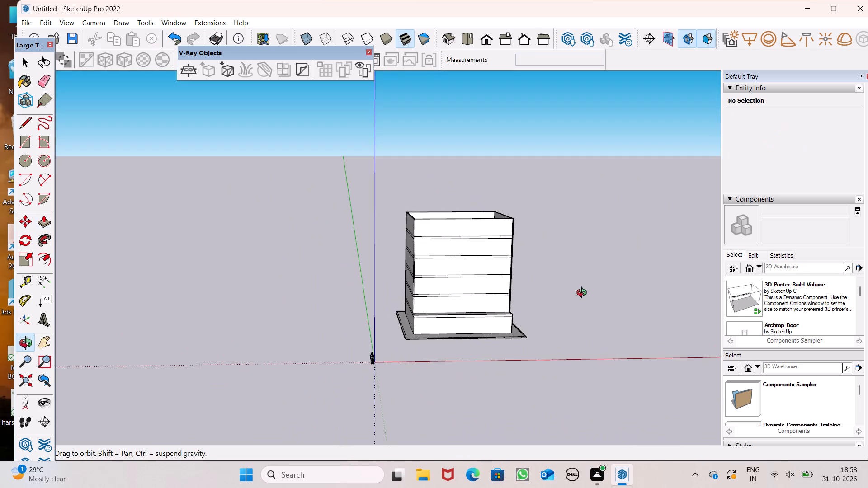
middle_click_drag(584, 294, 571, 270)
scroll(489, 221, "up", 4)
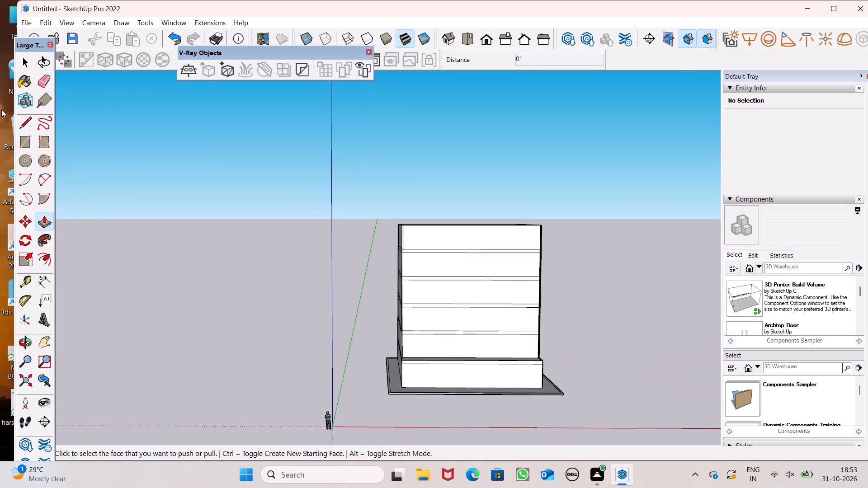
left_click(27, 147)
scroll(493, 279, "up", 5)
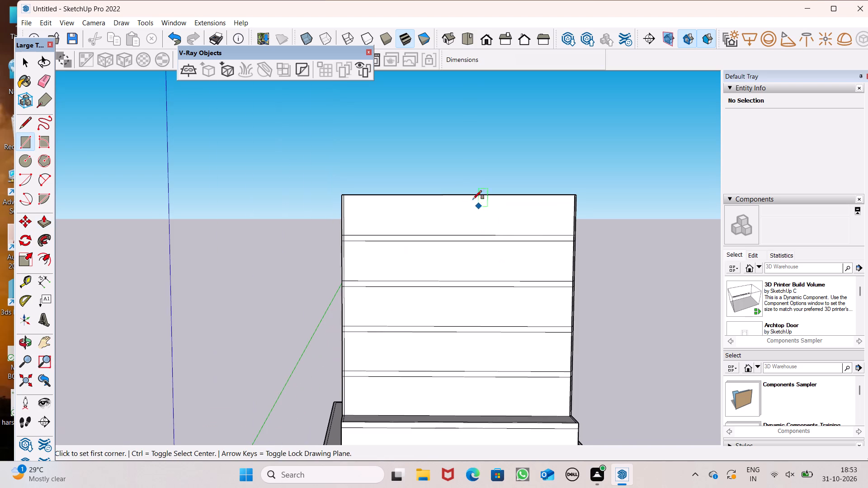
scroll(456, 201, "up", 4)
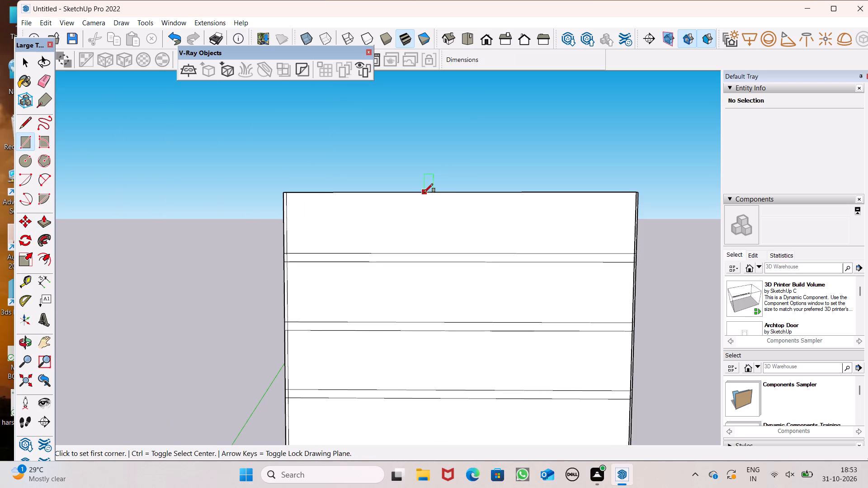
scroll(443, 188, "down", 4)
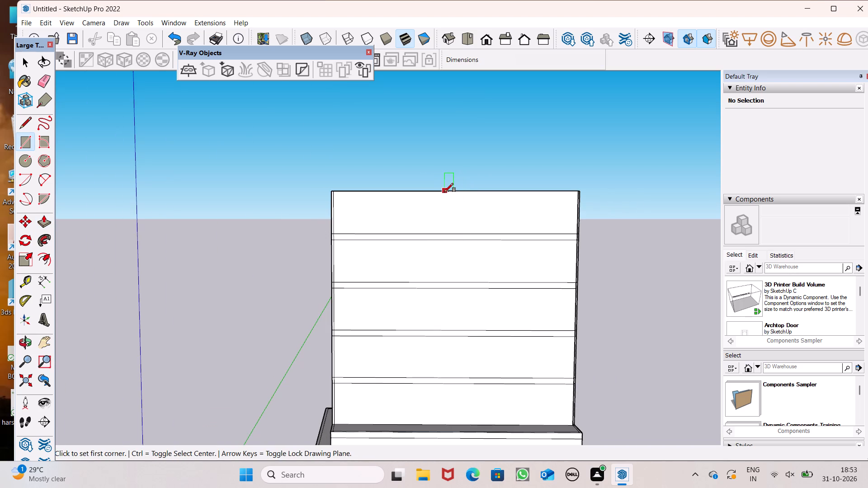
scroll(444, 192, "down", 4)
Push/Pull the top of the fifth upper storey's wall ring up 3' to form a parapet.
middle_click_drag(454, 227, 465, 309)
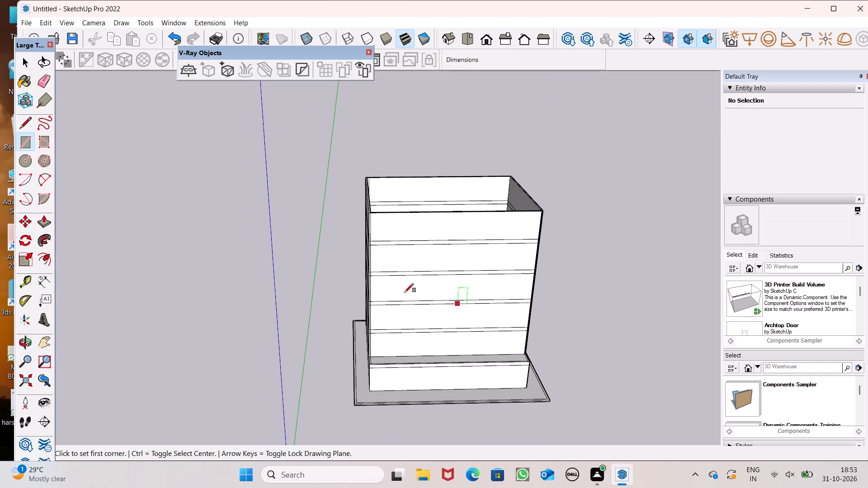
left_click(40, 224)
scroll(360, 198, "up", 8)
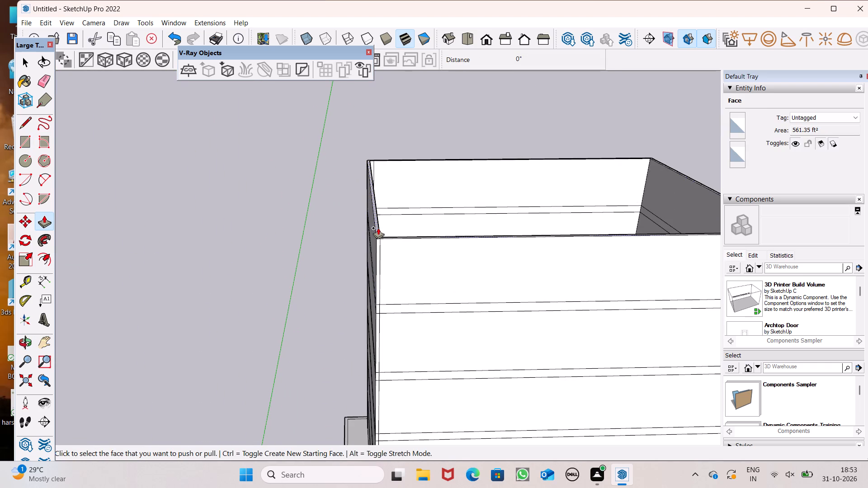
left_click_drag(378, 228, 380, 201)
type("3'")
key("Return")
scroll(367, 195, "down", 2)
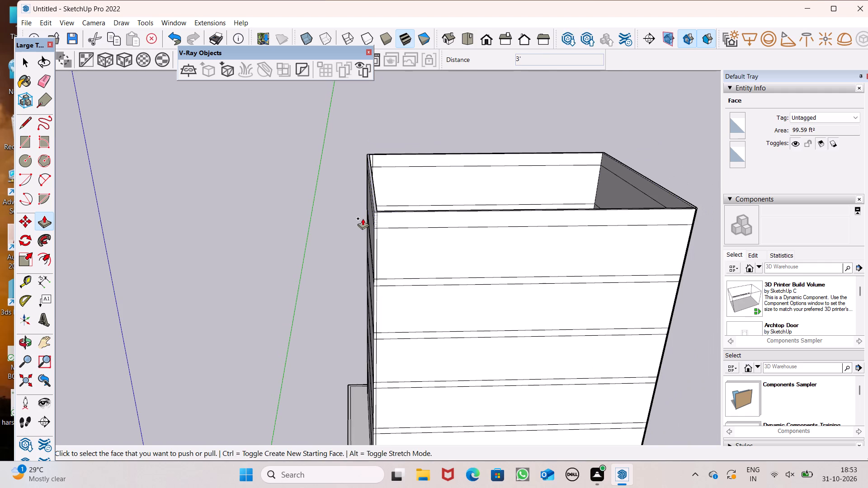
Check the parapet's height at the front corner with the Dimension tool, without placing a dimension.
left_click_drag(49, 282, 57, 282)
scroll(407, 211, "up", 6)
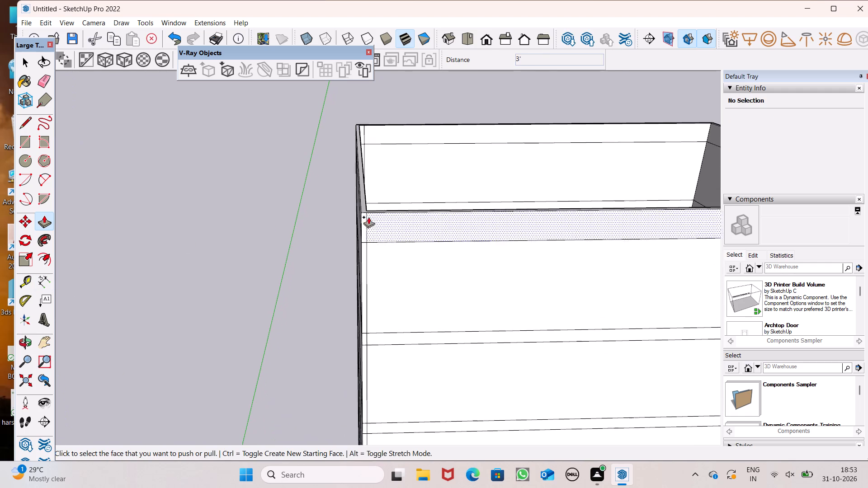
left_click(41, 278)
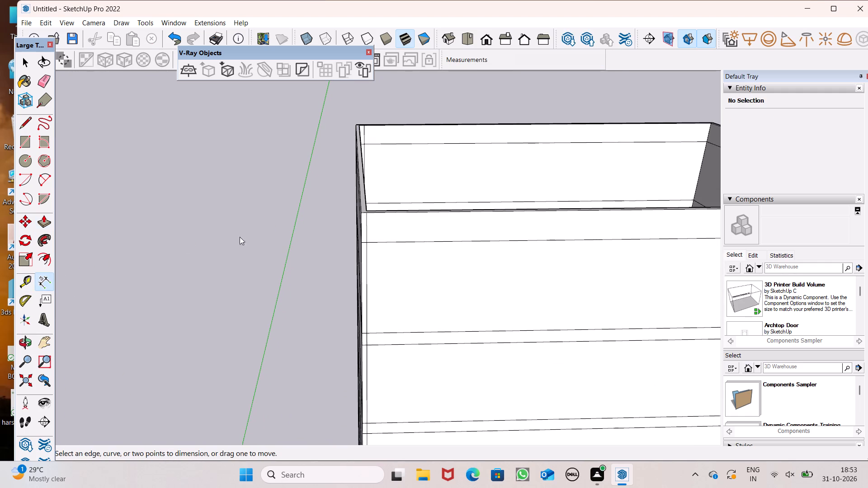
scroll(435, 197, "up", 4)
scroll(499, 187, "down", 6)
scroll(414, 212, "up", 6)
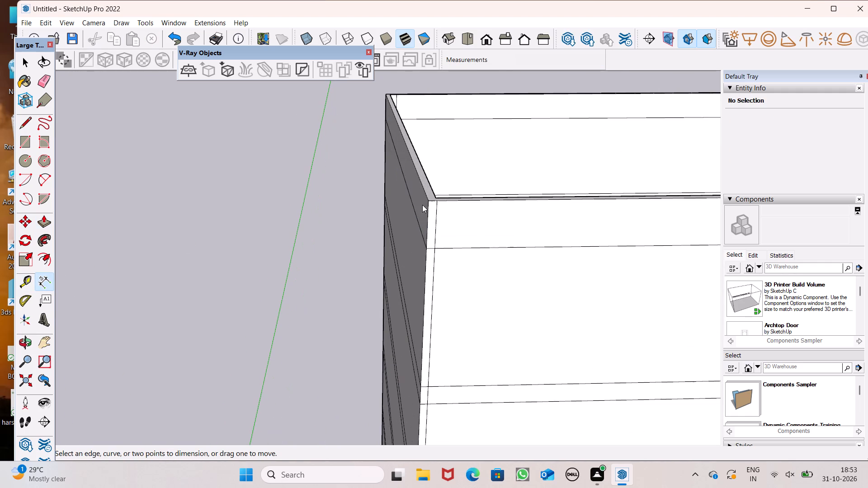
left_click(426, 202)
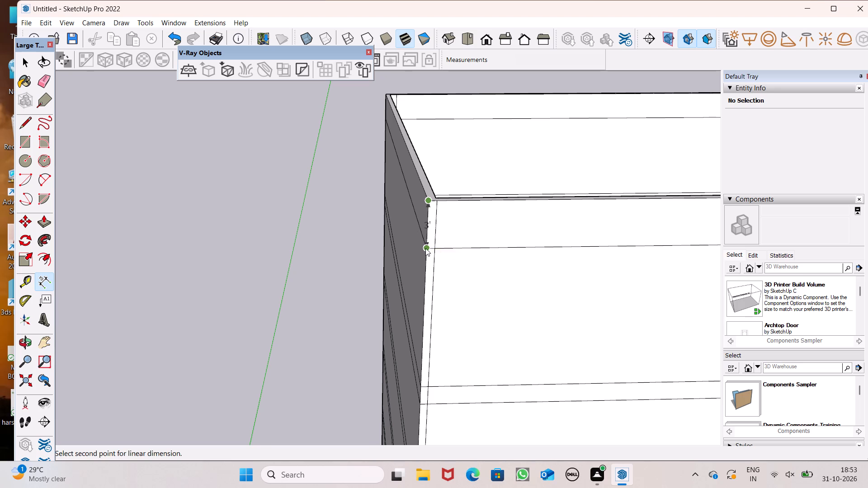
key("space")
Draw a vertical rectangle about 7'6" by 58'8" near the middle of the front wall, from the parapet's top edge to the upper storeys' base.
scroll(374, 183, "down", 8)
scroll(308, 189, "down", 6)
middle_click_drag(465, 230, 438, 188)
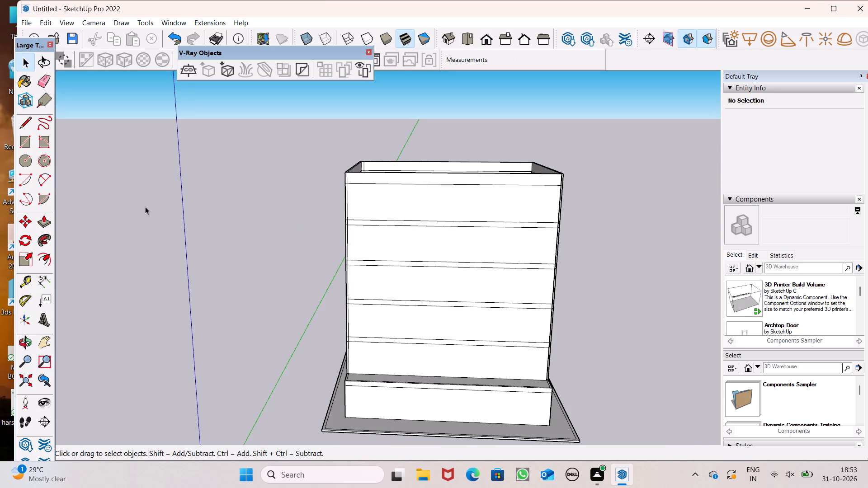
left_click(18, 144)
scroll(236, 183, "down", 2)
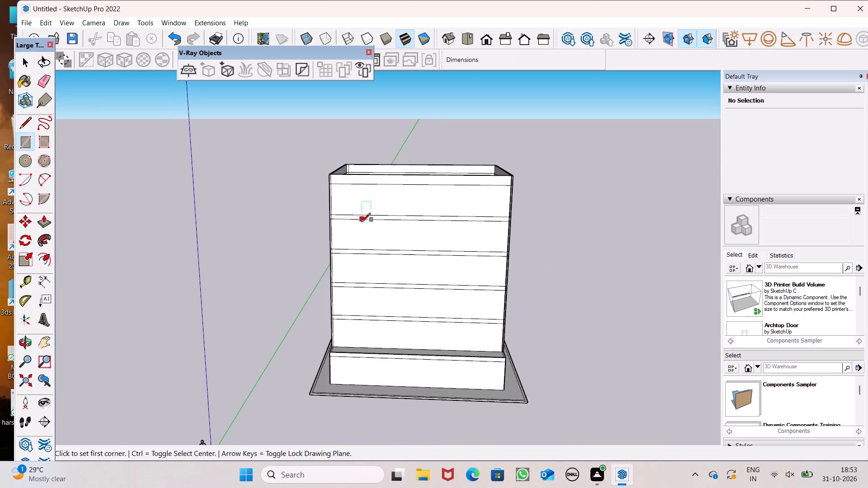
middle_click_drag(362, 221, 370, 210)
scroll(413, 199, "up", 5)
scroll(415, 206, "down", 2)
middle_click_drag(410, 227, 431, 236)
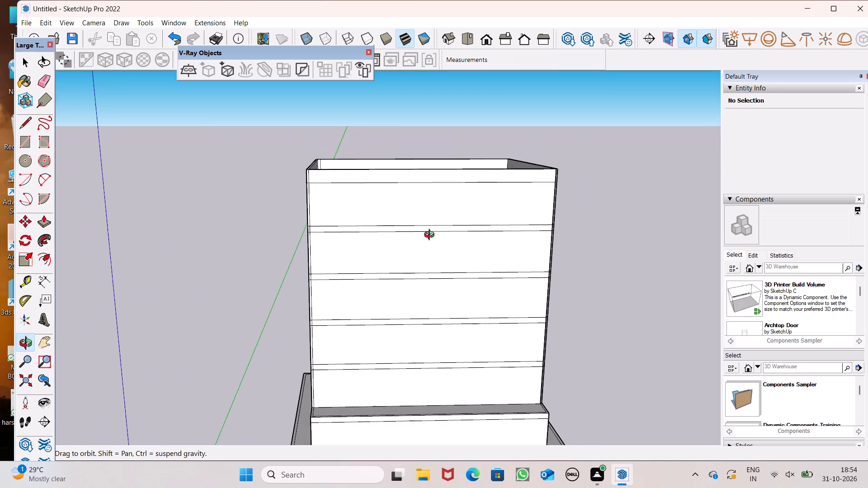
middle_click_drag(431, 236, 431, 235)
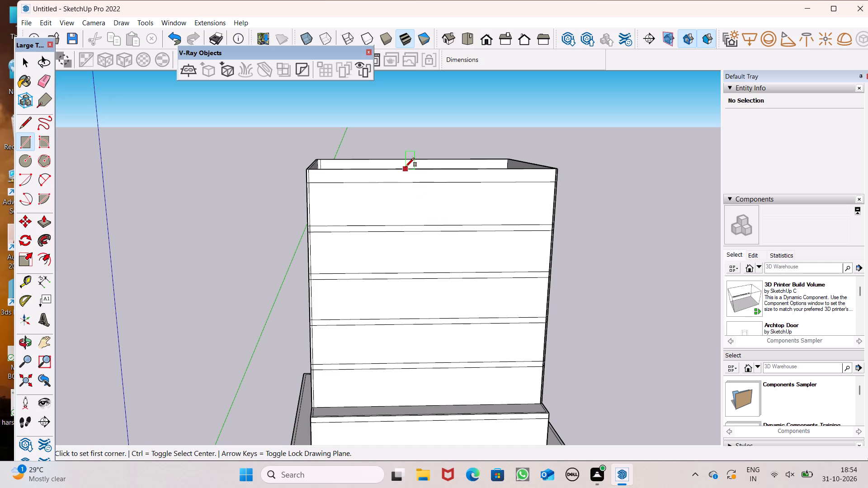
left_click(406, 167)
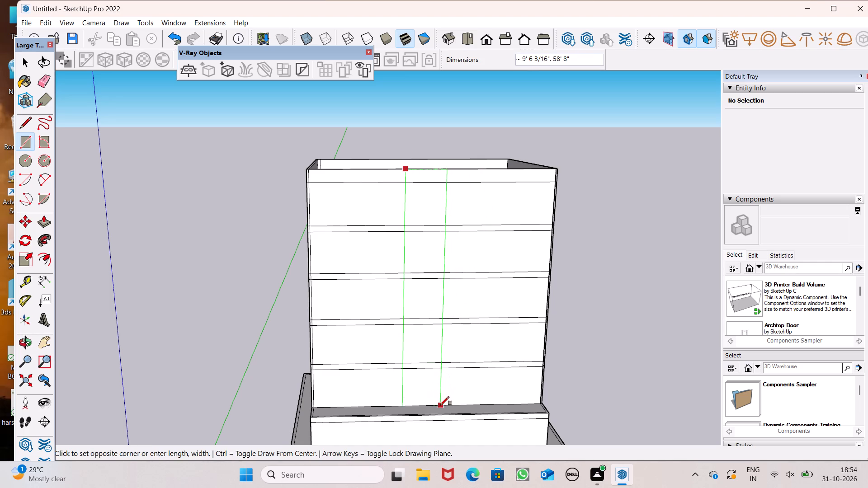
key("space")
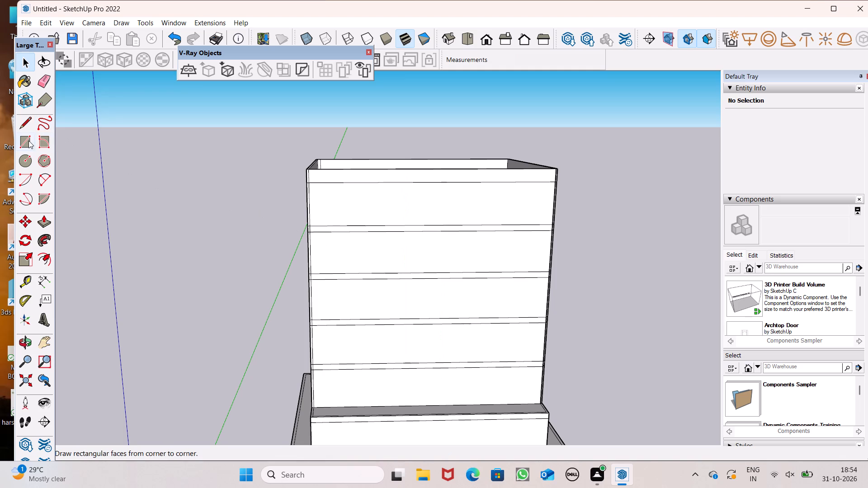
left_click(28, 141)
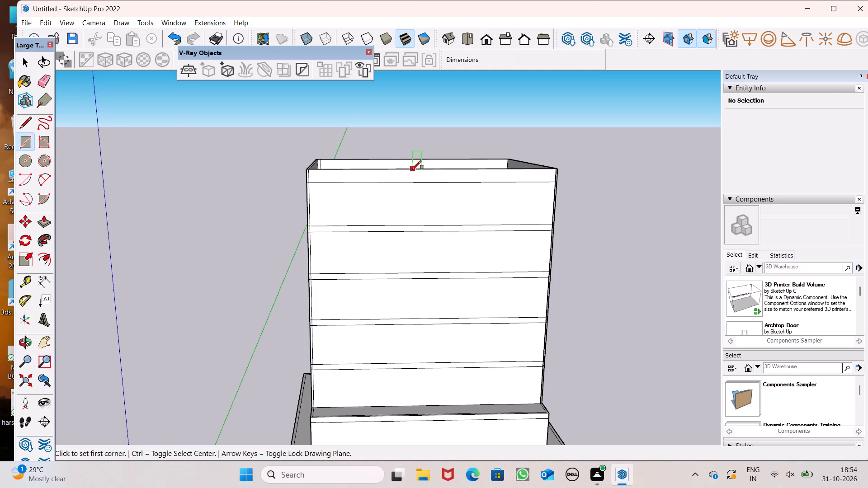
left_click(416, 169)
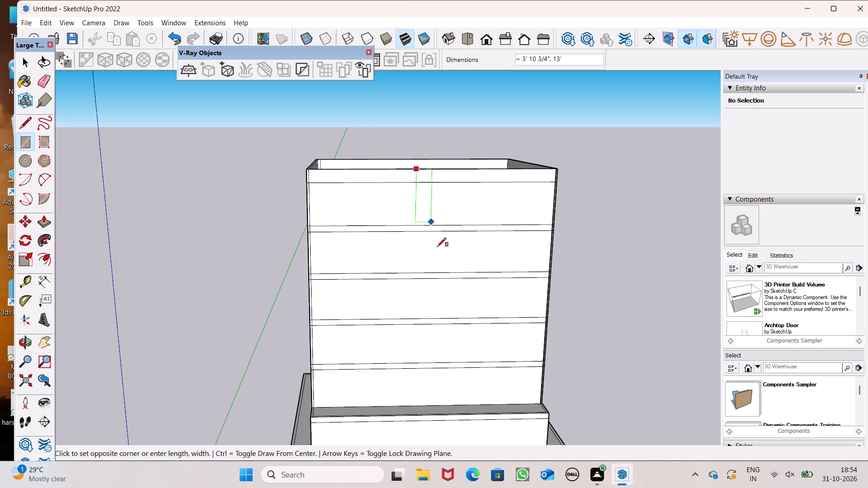
left_click(442, 405)
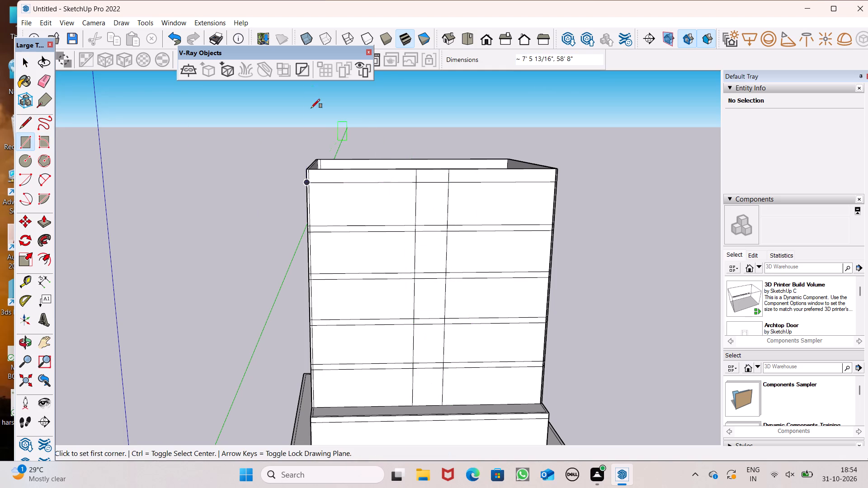
Erase the floor band and parapet lines that cross the vertical strip on the front wall.
left_click(50, 82)
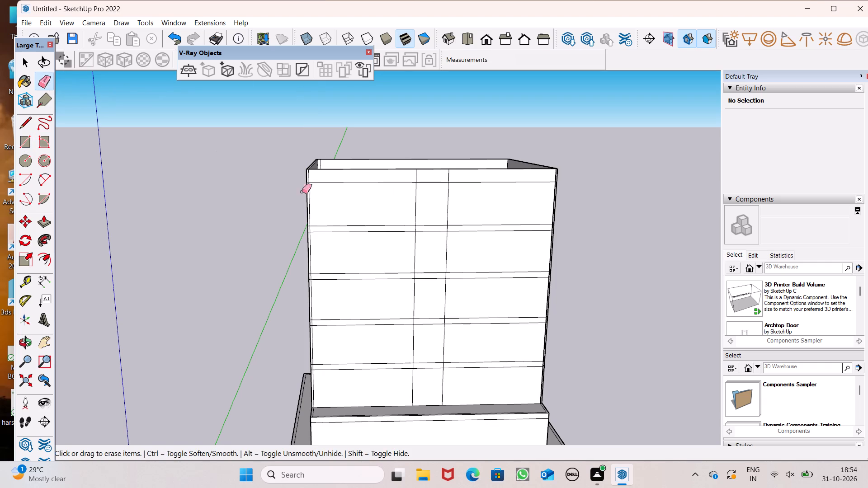
scroll(437, 219, "up", 2)
left_click_drag(433, 172, 430, 339)
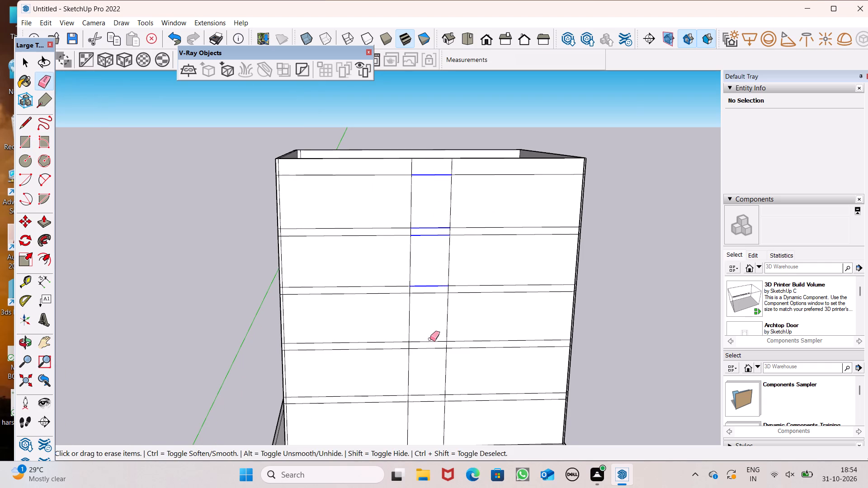
left_click_drag(430, 339, 436, 370)
Push/Pull the front face of the band on top of the lower floor outward about 4'3" as a projecting ledge.
scroll(438, 236, "down", 6)
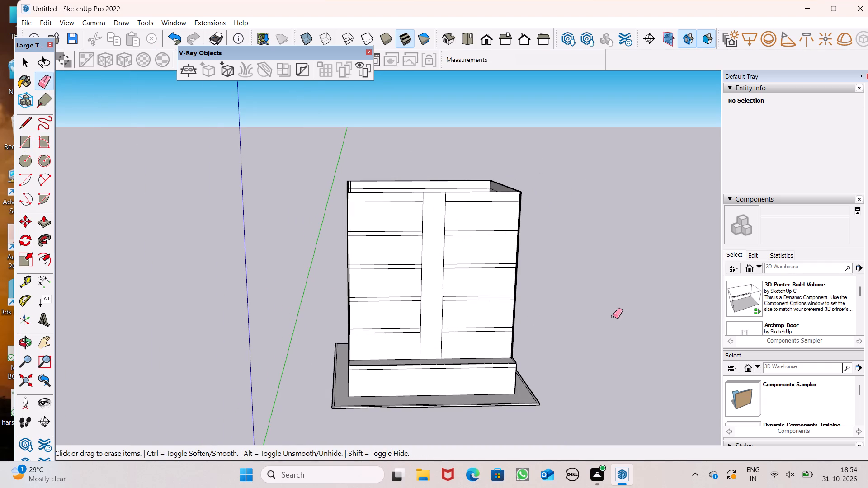
scroll(617, 314, "down", 1)
scroll(576, 277, "down", 1)
middle_click_drag(576, 303, 520, 326)
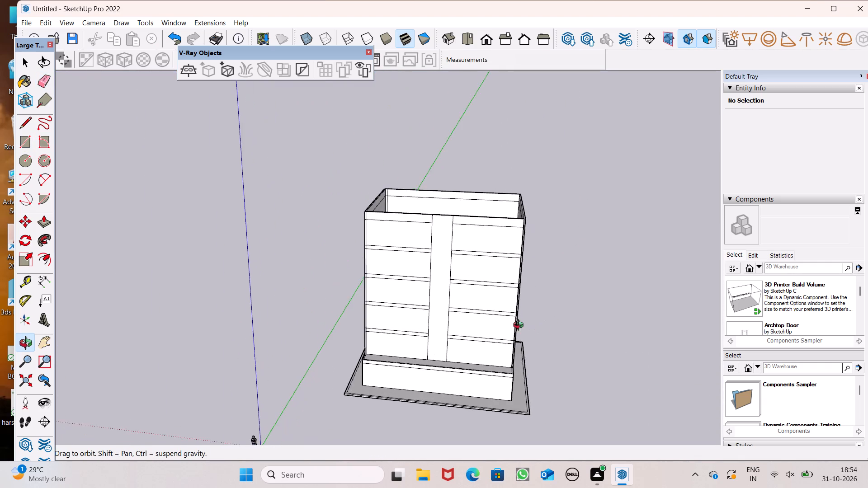
middle_click_drag(520, 326, 507, 287)
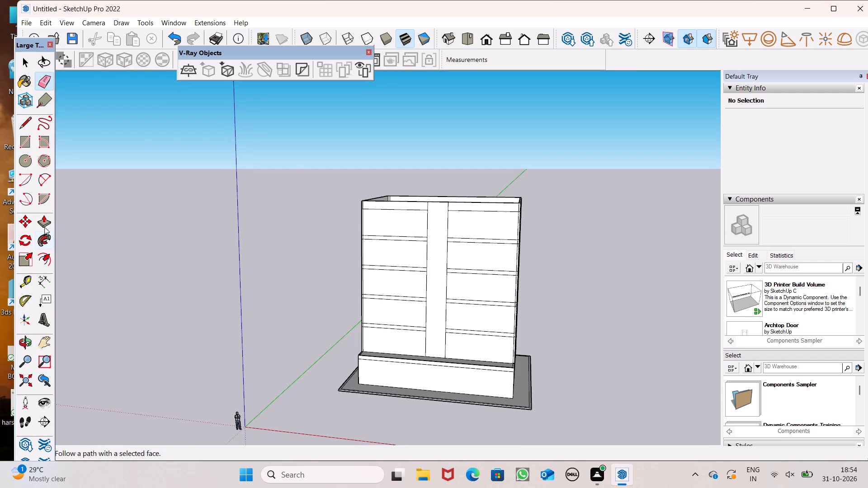
left_click(44, 227)
scroll(521, 235, "down", 3)
middle_click_drag(524, 265, 494, 308)
scroll(423, 357, "up", 8)
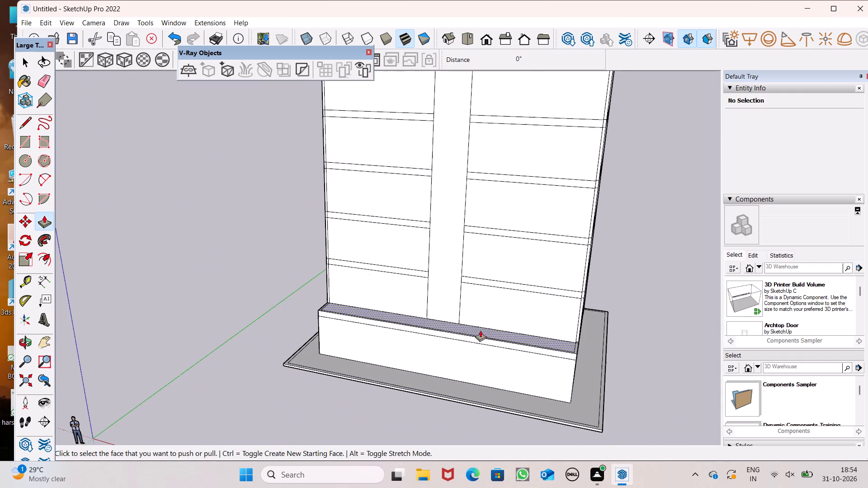
left_click_drag(466, 338, 459, 346)
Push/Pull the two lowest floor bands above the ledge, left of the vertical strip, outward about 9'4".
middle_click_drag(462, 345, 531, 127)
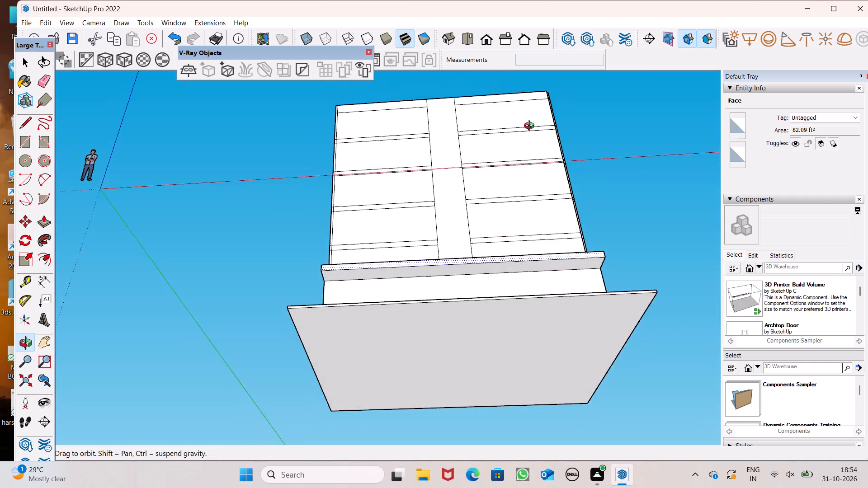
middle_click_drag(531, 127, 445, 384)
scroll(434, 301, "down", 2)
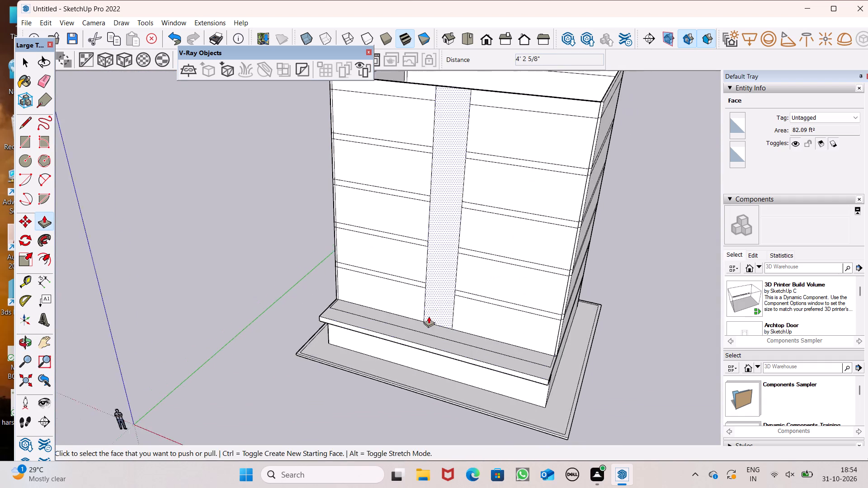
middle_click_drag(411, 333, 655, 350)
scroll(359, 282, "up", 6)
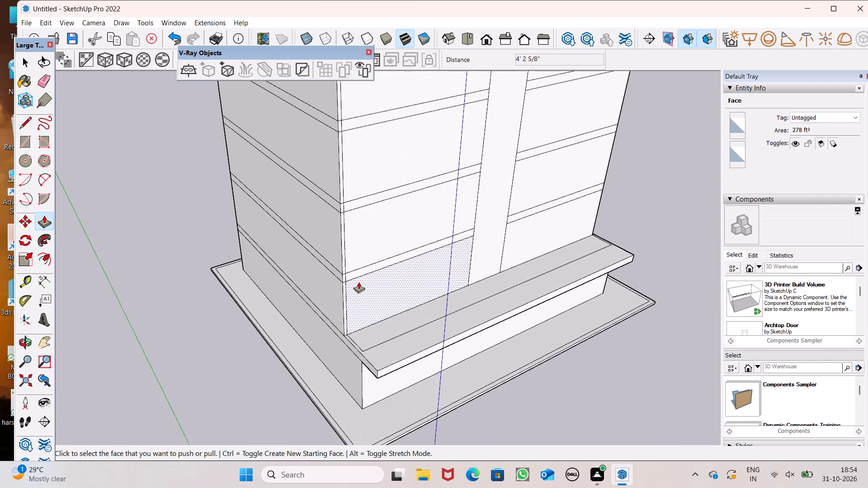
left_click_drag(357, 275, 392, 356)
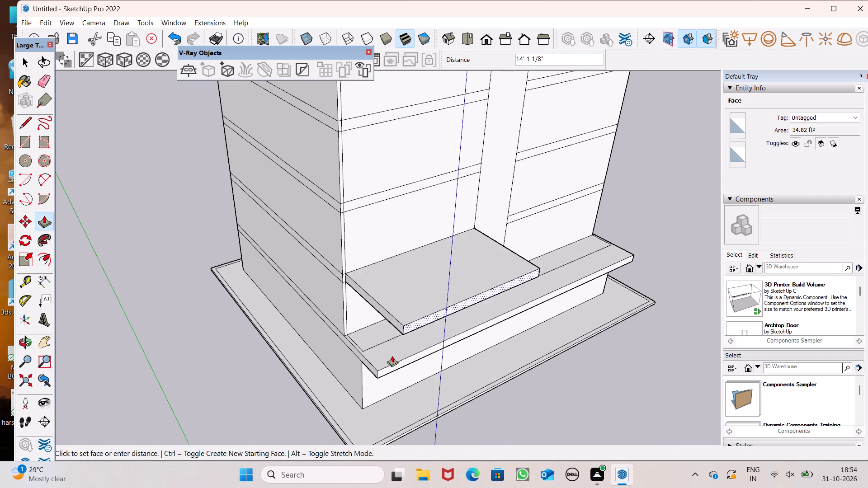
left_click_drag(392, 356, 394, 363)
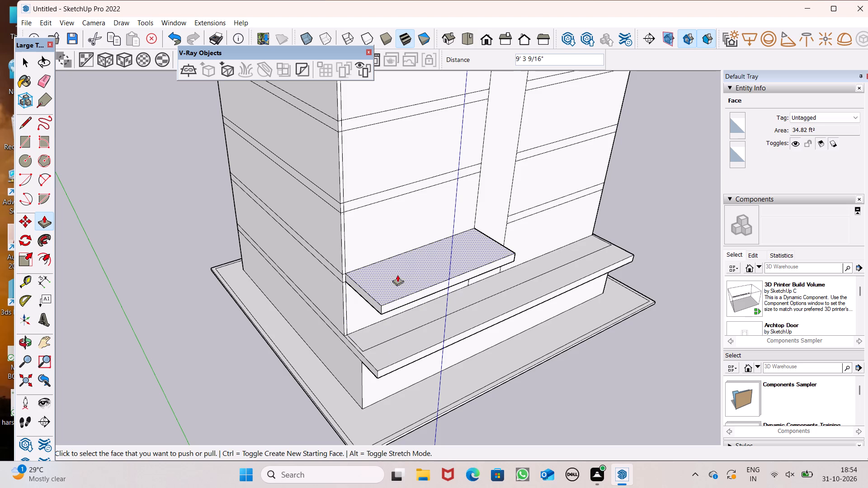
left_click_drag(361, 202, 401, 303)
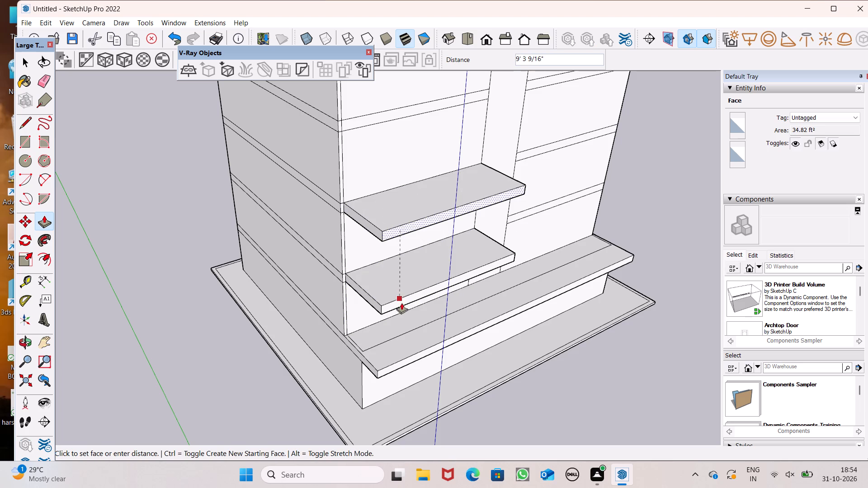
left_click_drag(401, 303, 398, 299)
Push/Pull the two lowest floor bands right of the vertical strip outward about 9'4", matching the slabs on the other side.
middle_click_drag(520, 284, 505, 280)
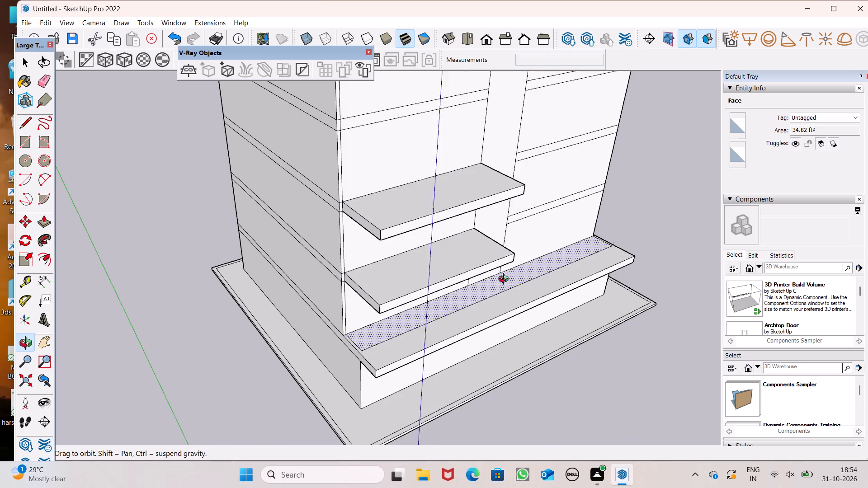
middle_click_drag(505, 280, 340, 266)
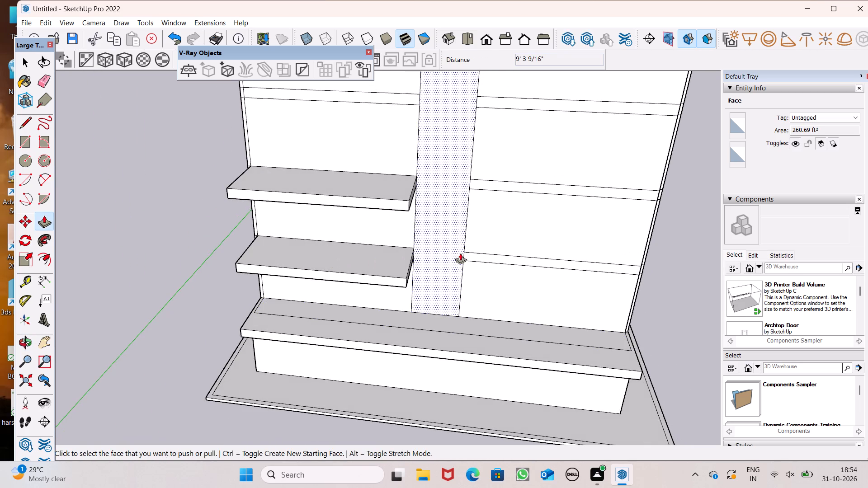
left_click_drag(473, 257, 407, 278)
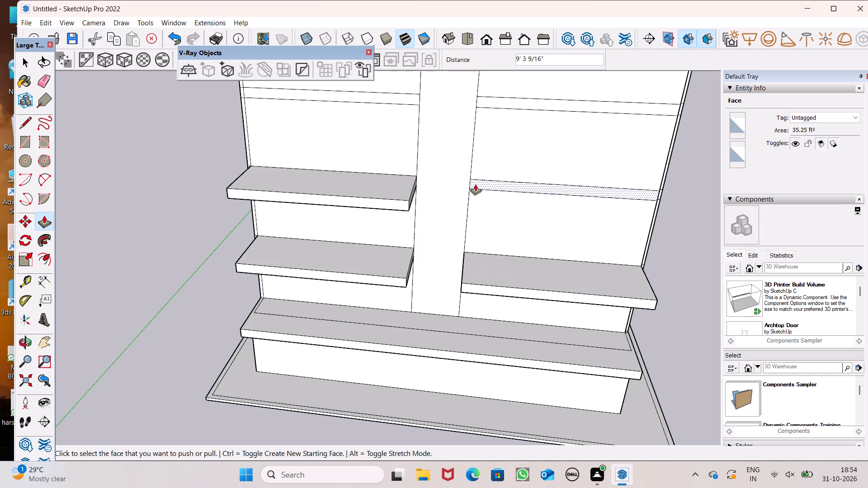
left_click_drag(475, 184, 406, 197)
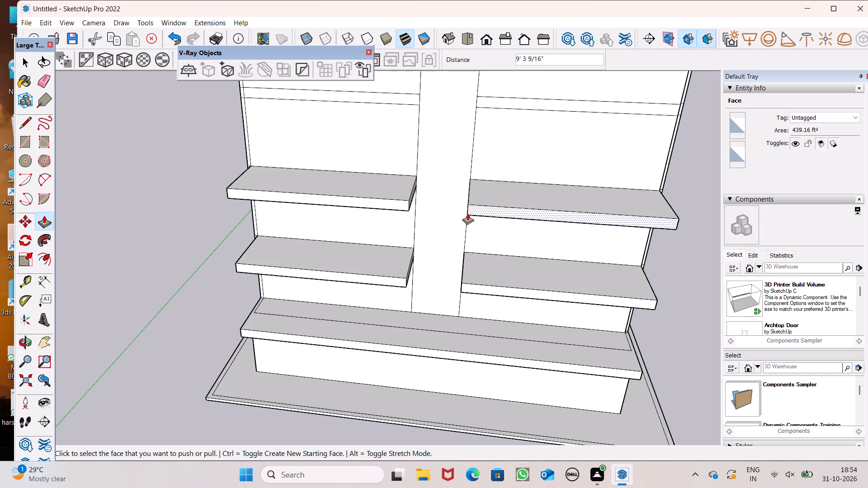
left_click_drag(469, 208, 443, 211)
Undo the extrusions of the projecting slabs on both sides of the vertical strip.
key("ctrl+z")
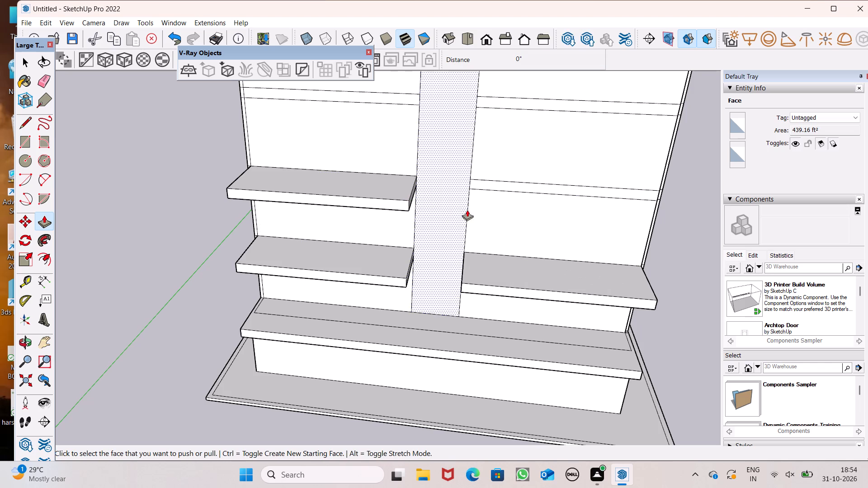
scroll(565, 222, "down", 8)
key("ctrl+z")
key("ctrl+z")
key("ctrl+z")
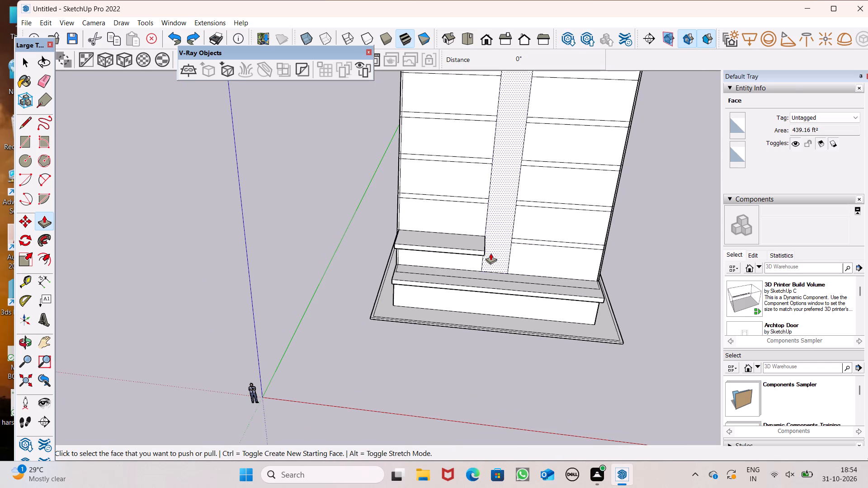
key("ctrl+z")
Push/Pull the two lowest floor bands above the ledge, left of the vertical strip, outward about 9'4" as projecting slabs.
left_click_drag(422, 235, 507, 304)
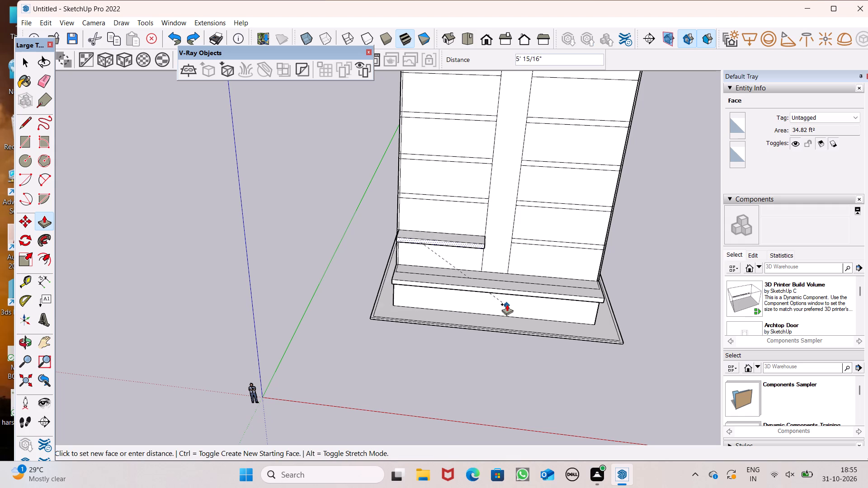
left_click_drag(507, 304, 507, 291)
middle_click_drag(507, 275, 497, 288)
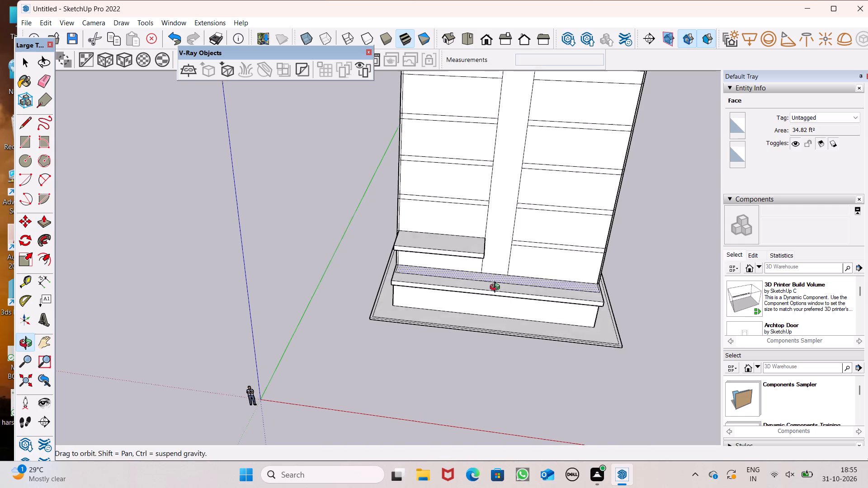
middle_click_drag(497, 288, 430, 304)
scroll(440, 230, "up", 8)
left_click_drag(516, 224, 490, 304)
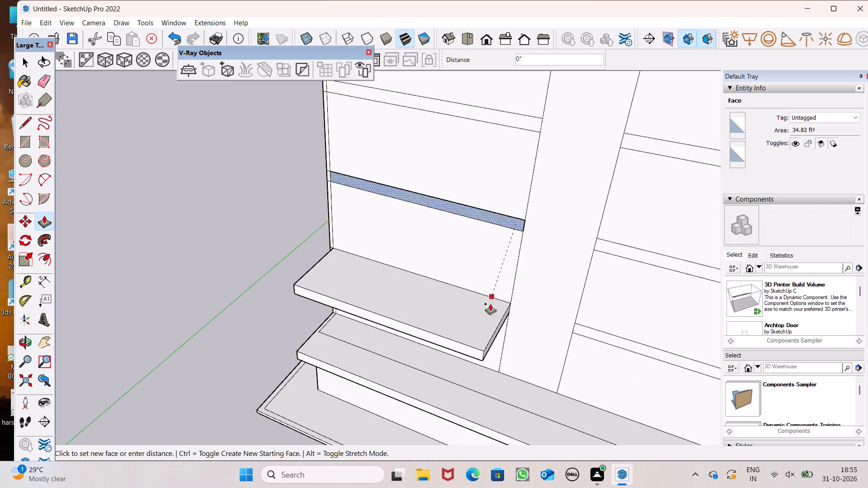
left_click_drag(490, 304, 481, 345)
scroll(401, 198, "down", 8)
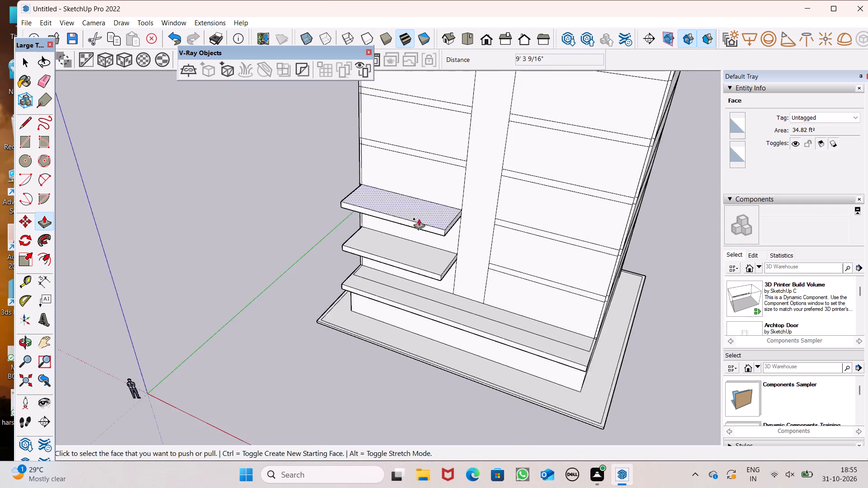
Push/Pull the two lowest floor bands right of the vertical strip outward about 9'4", flush with the left slabs.
scroll(490, 245, "up", 4)
left_click_drag(493, 216, 415, 235)
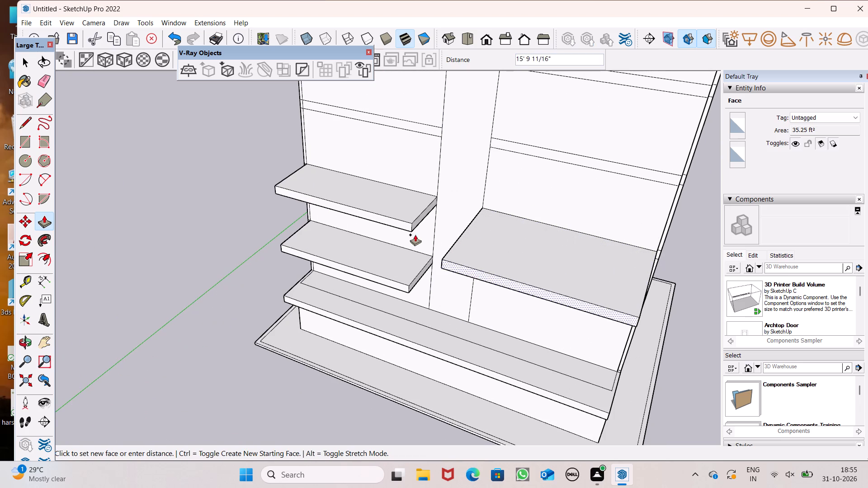
left_click_drag(415, 235, 413, 227)
left_click_drag(478, 273, 410, 285)
Push/Pull the narrow corner strip between the two left slabs part-way outward as an end panel.
scroll(427, 215, "down", 4)
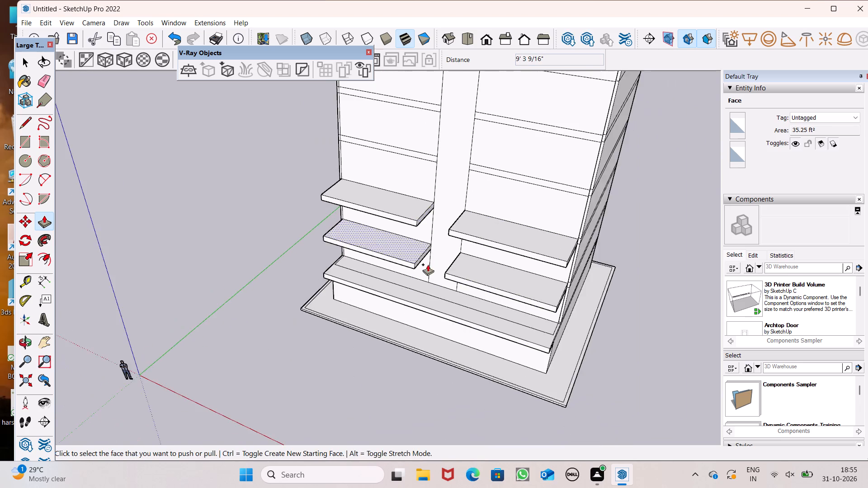
middle_click_drag(428, 264, 535, 145)
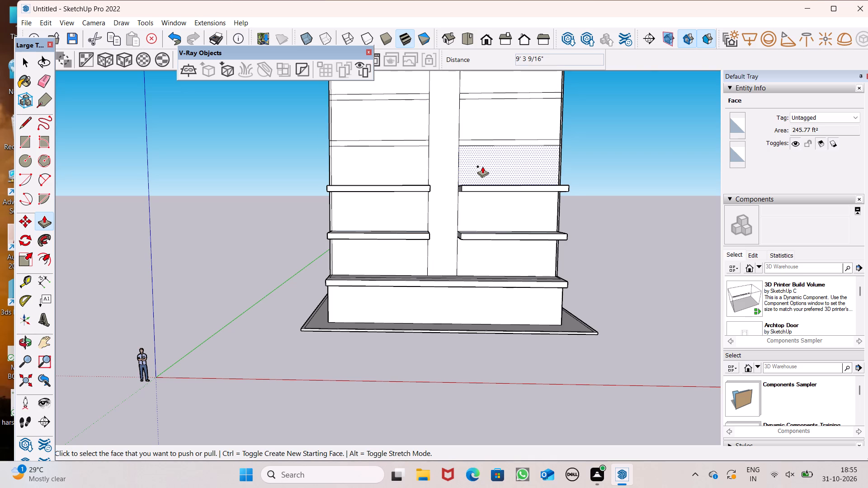
scroll(482, 176, "down", 2)
scroll(379, 176, "up", 8)
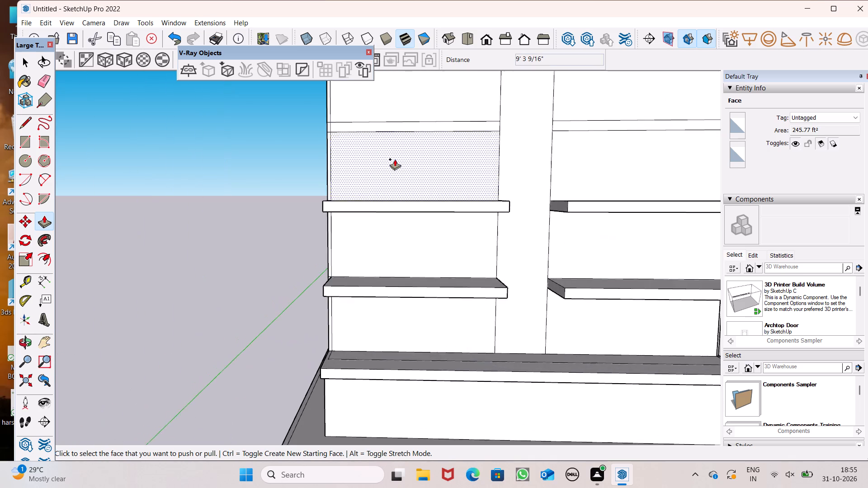
scroll(396, 182, "down", 4)
middle_click_drag(377, 230, 363, 235)
scroll(322, 229, "up", 2)
middle_click_drag(330, 224, 392, 192)
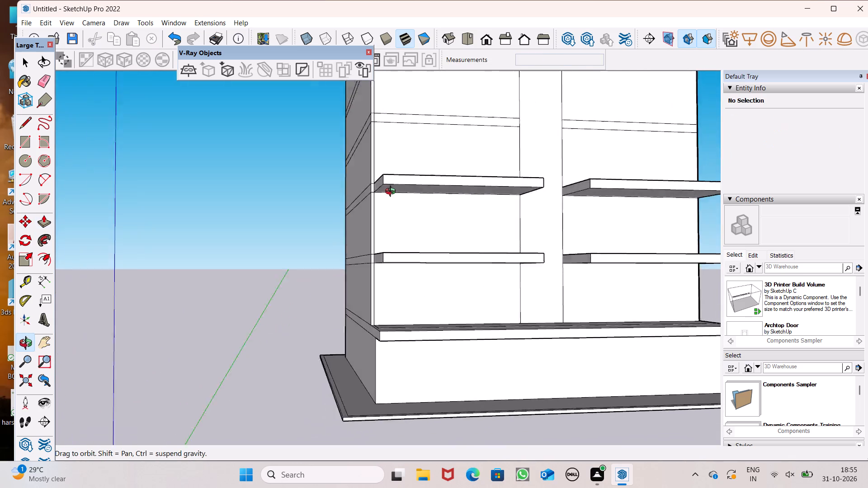
middle_click_drag(392, 192, 417, 231)
scroll(400, 226, "up", 4)
middle_click_drag(388, 220, 403, 254)
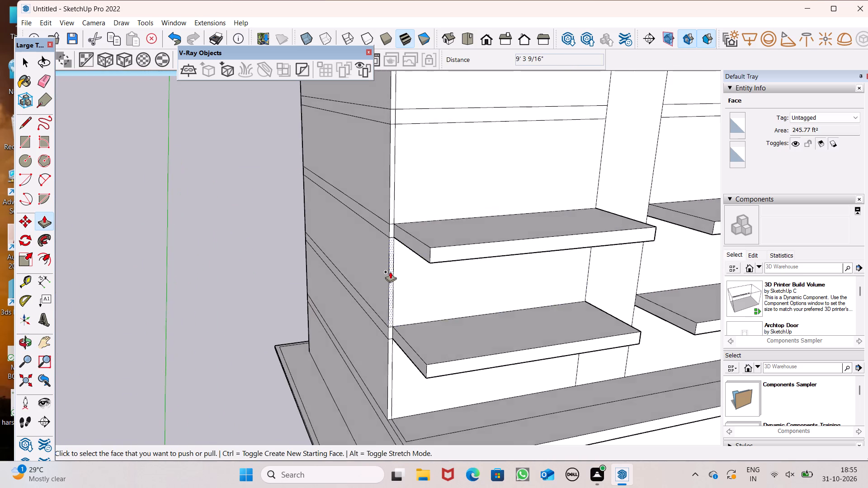
scroll(390, 272, "up", 3)
left_click_drag(392, 273, 433, 378)
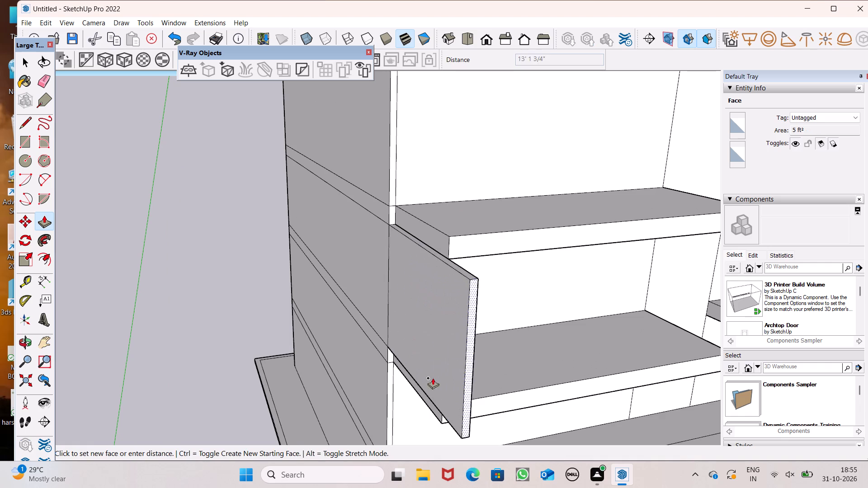
left_click_drag(433, 378, 423, 262)
Push/Pull the corner strip beside the lower left slab outward about 9'4", flush with the slab's front edge.
middle_click_drag(419, 372, 481, 323)
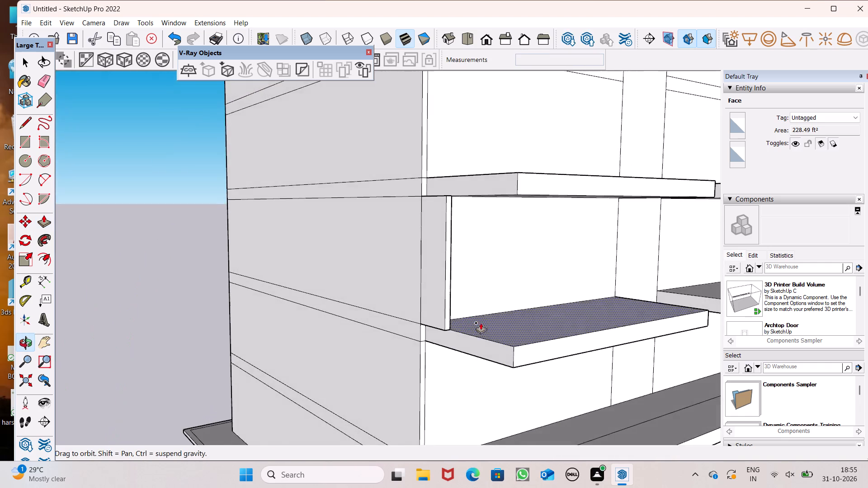
middle_click_drag(481, 323, 483, 323)
scroll(439, 348, "up", 5)
left_click_drag(415, 329, 520, 364)
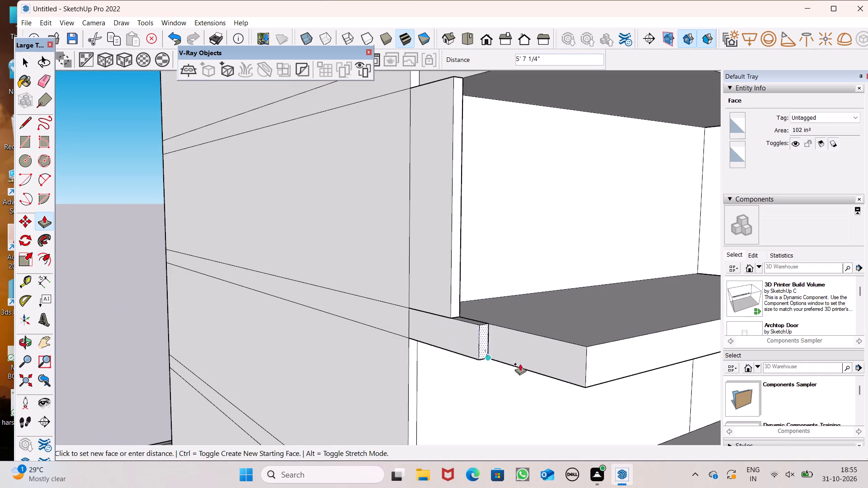
left_click_drag(520, 364, 592, 346)
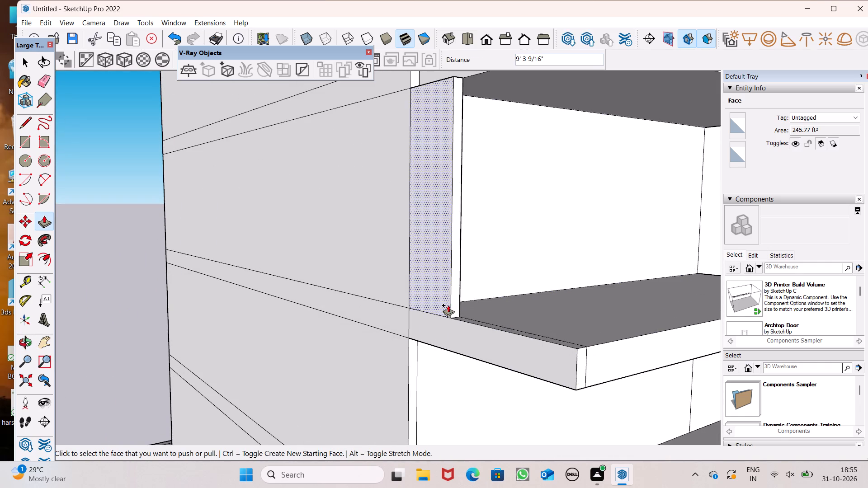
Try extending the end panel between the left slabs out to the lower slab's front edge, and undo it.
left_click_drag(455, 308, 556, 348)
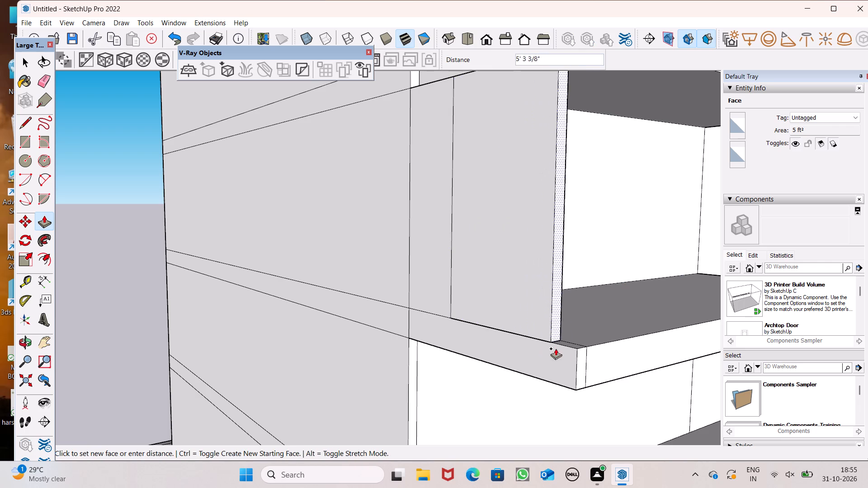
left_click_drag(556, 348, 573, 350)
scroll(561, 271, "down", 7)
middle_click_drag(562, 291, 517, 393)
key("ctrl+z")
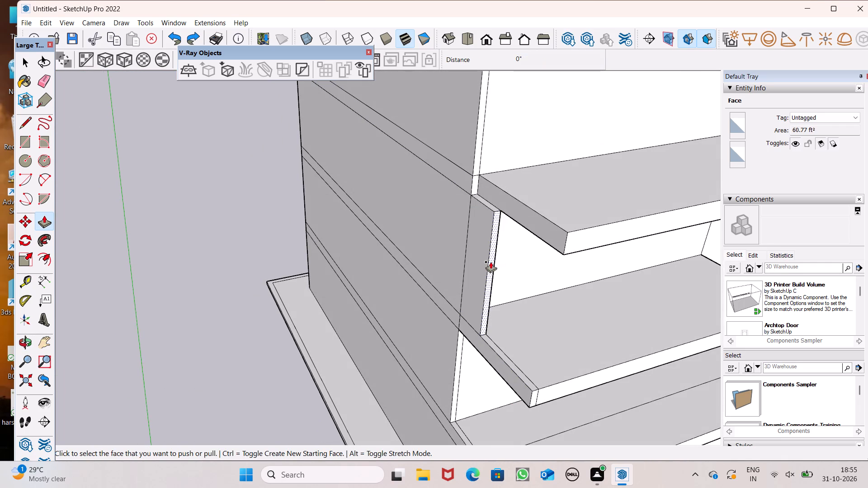
Push/Pull the end panel about 6'5" further outward and the upper slab's corner strip about 9'4", both flush with the slab fronts.
left_click_drag(492, 263, 571, 257)
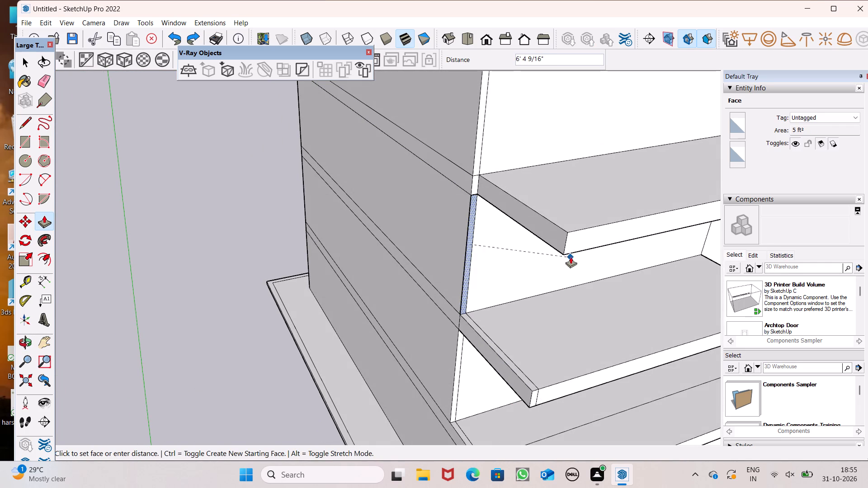
left_click_drag(571, 257, 565, 255)
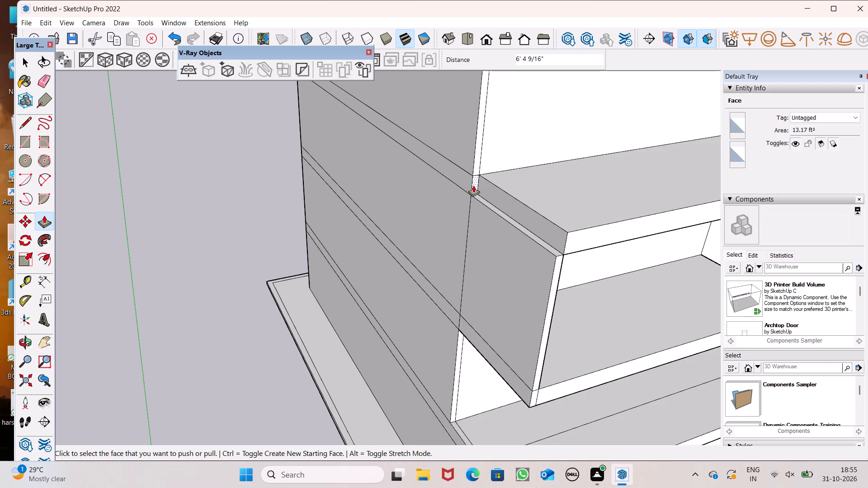
left_click_drag(476, 186, 566, 232)
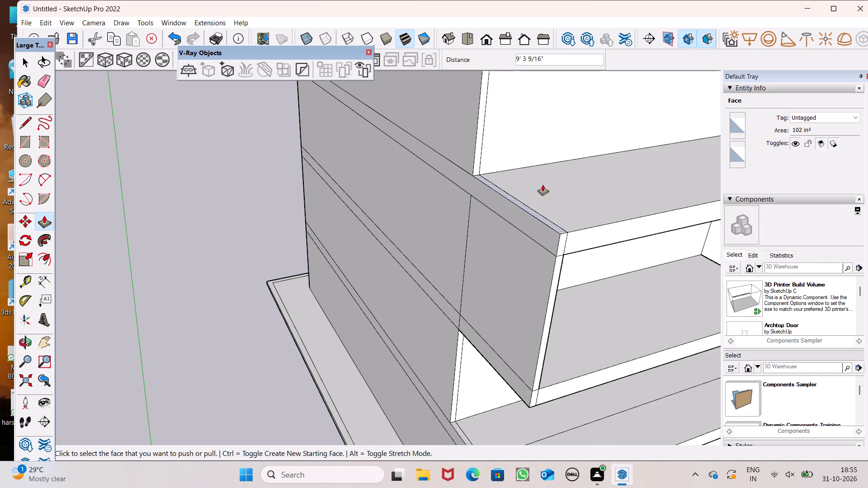
Thicken the end panel between the left slabs by pulling its inner face inward about 10".
scroll(529, 176, "down", 4)
middle_click_drag(549, 236, 356, 149)
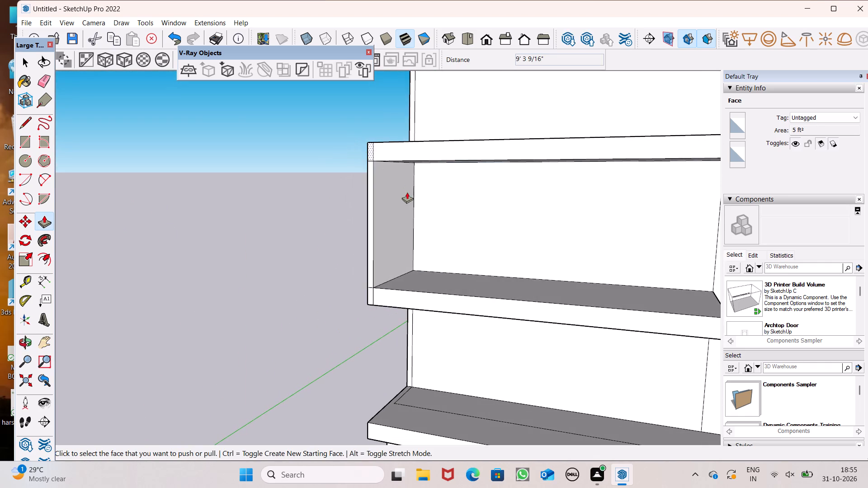
scroll(407, 192, "down", 1)
scroll(410, 208, "up", 2)
left_click_drag(388, 215, 392, 219)
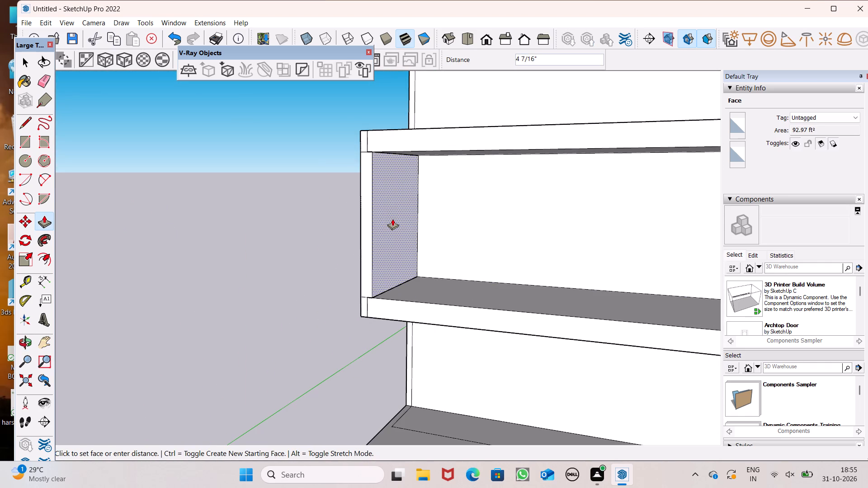
left_click_drag(392, 219, 398, 221)
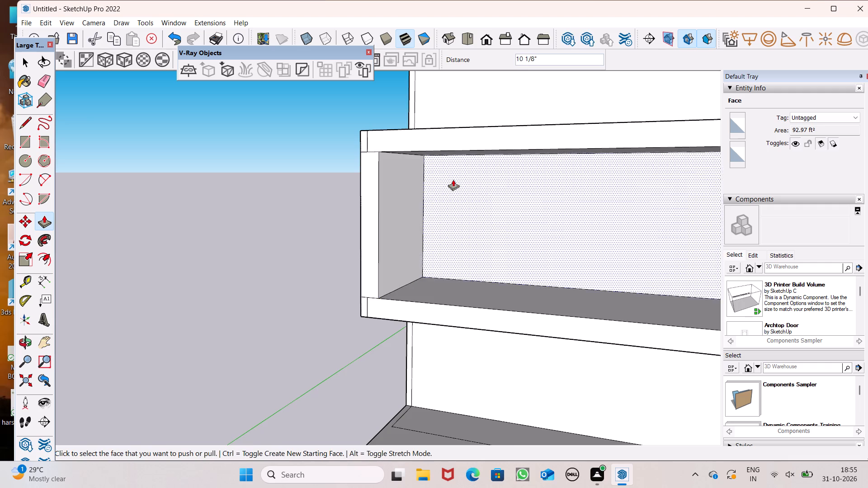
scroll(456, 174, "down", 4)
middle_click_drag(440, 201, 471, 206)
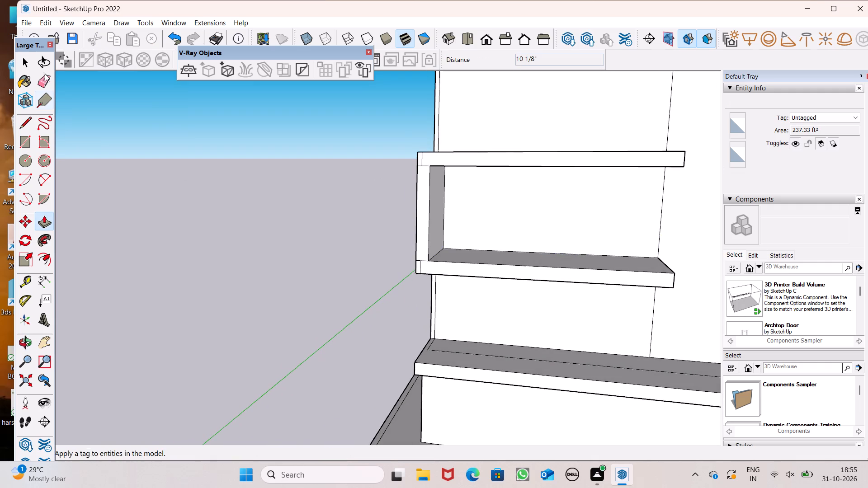
Erase the seam edges on the front face where the left end panel meets the upper and lower slabs.
left_click(45, 74)
scroll(394, 140, "up", 8)
left_click_drag(479, 192, 461, 225)
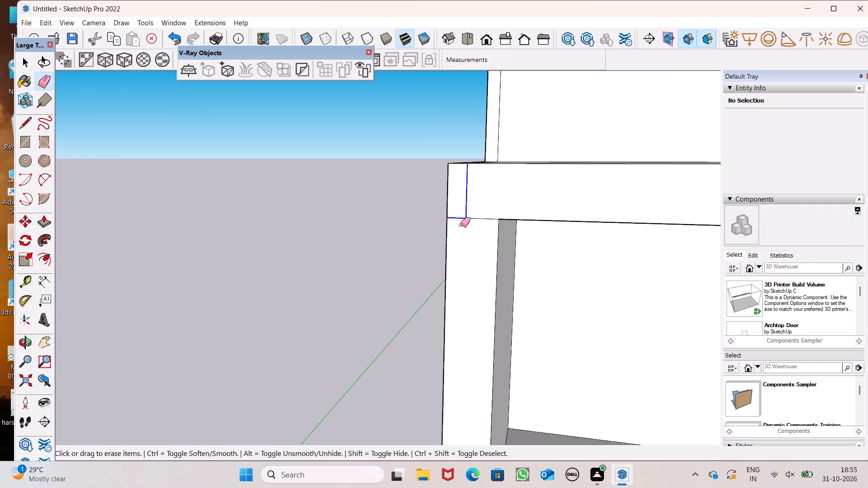
left_click_drag(461, 225, 465, 218)
scroll(478, 146, "down", 9)
scroll(417, 239, "up", 8)
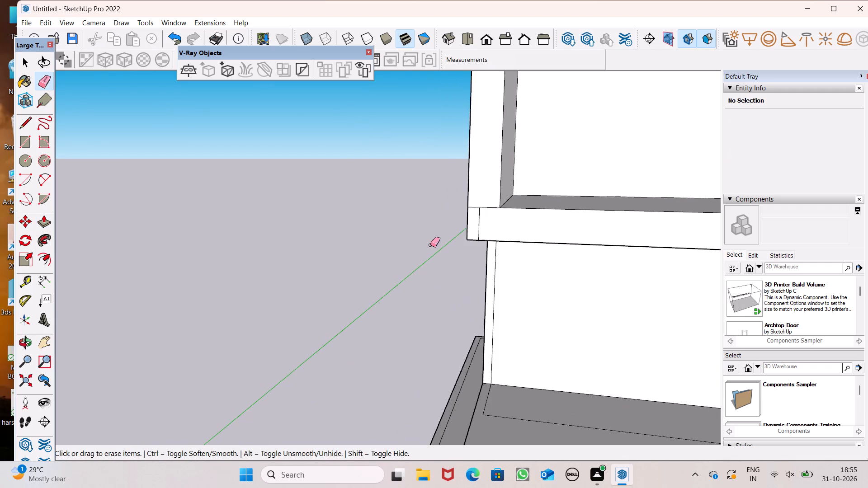
scroll(479, 221, "up", 6)
left_click_drag(472, 194, 491, 191)
scroll(434, 210, "down", 8)
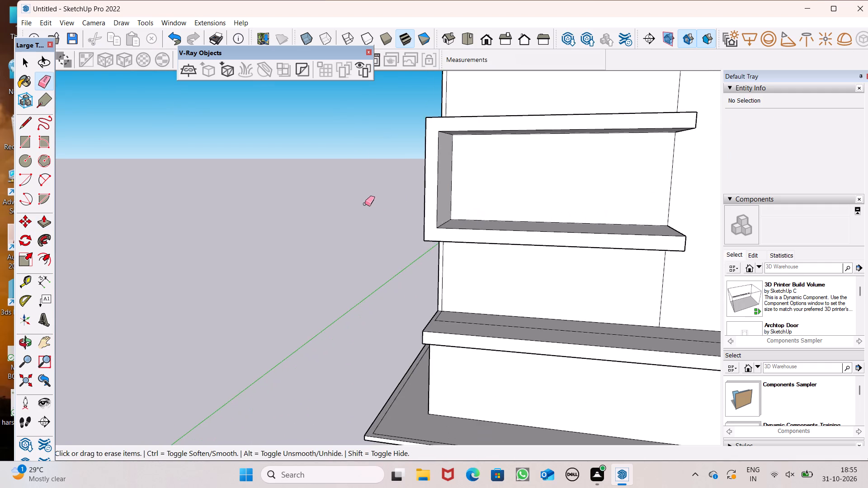
Erase the short dividing edges across the right corner strip at the two slabs, joining it into one piece spanning both.
scroll(365, 204, "down", 5)
middle_click_drag(409, 230, 405, 240)
scroll(311, 216, "down", 6)
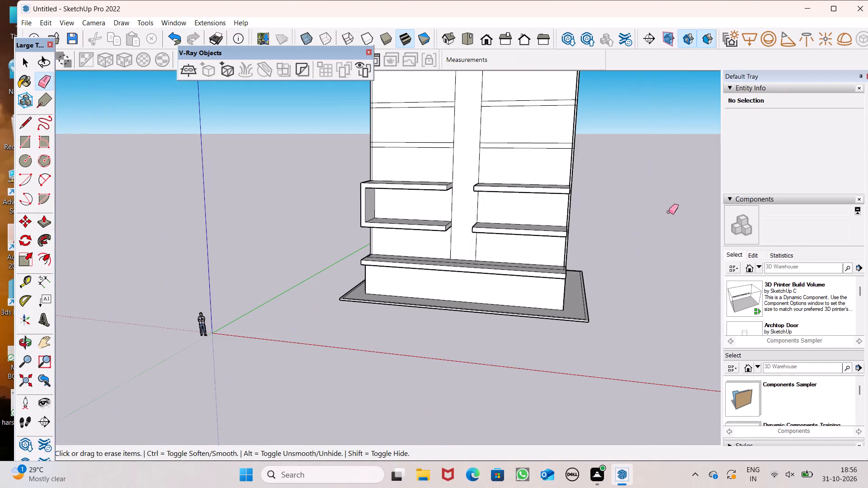
scroll(657, 213, "up", 5)
scroll(510, 221, "up", 1)
middle_click_drag(510, 221, 440, 192)
scroll(494, 173, "up", 7)
scroll(523, 125, "up", 4)
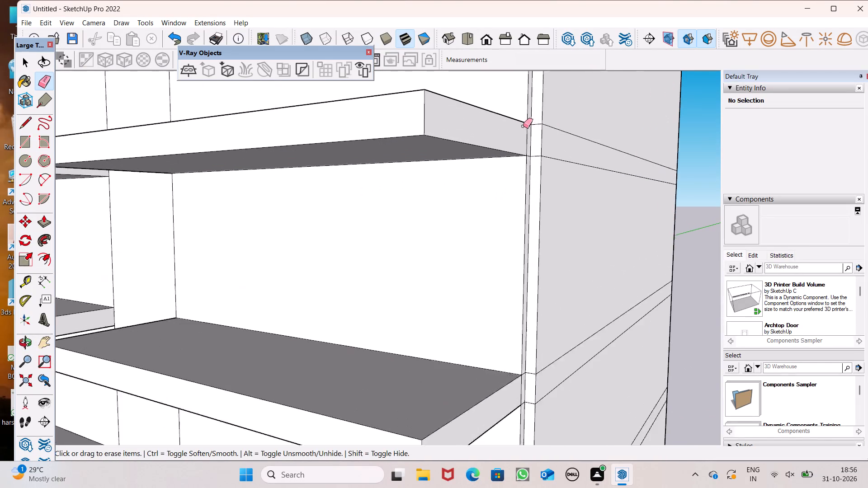
scroll(523, 126, "up", 2)
left_click(536, 159)
scroll(538, 115, "down", 5)
scroll(528, 326, "up", 3)
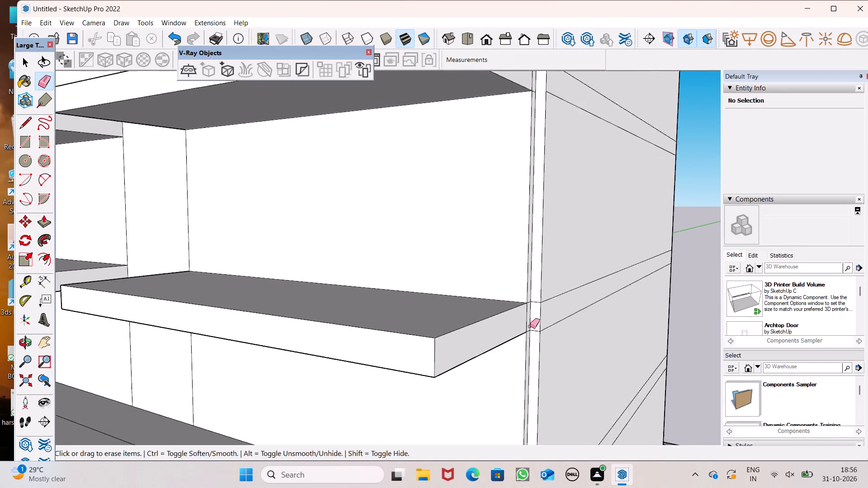
scroll(530, 326, "up", 3)
left_click(537, 295)
scroll(528, 246, "down", 11)
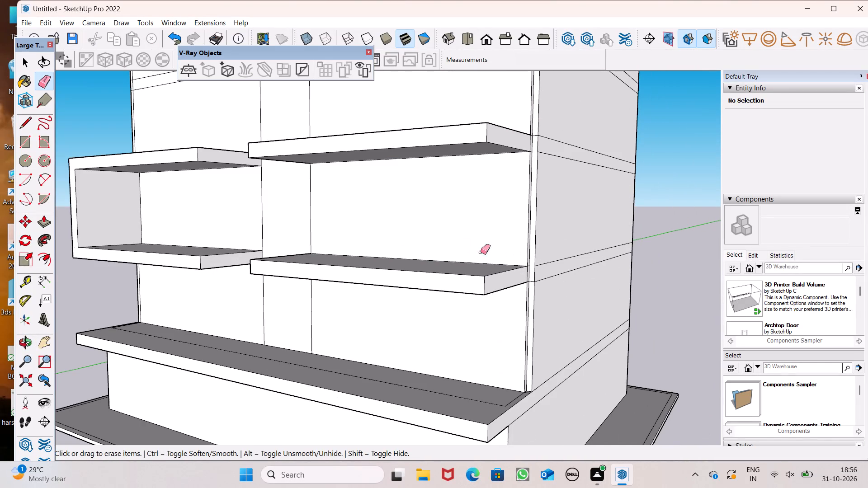
Push/Pull the joined right corner strip outward about 9'10", flush with the fronts of the two right slabs.
left_click_drag(42, 226, 47, 229)
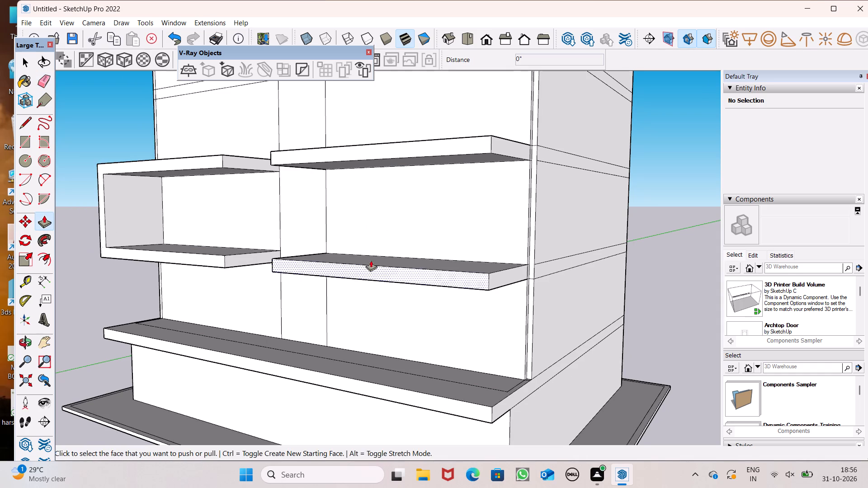
scroll(427, 256, "down", 1)
middle_click_drag(464, 260, 480, 323)
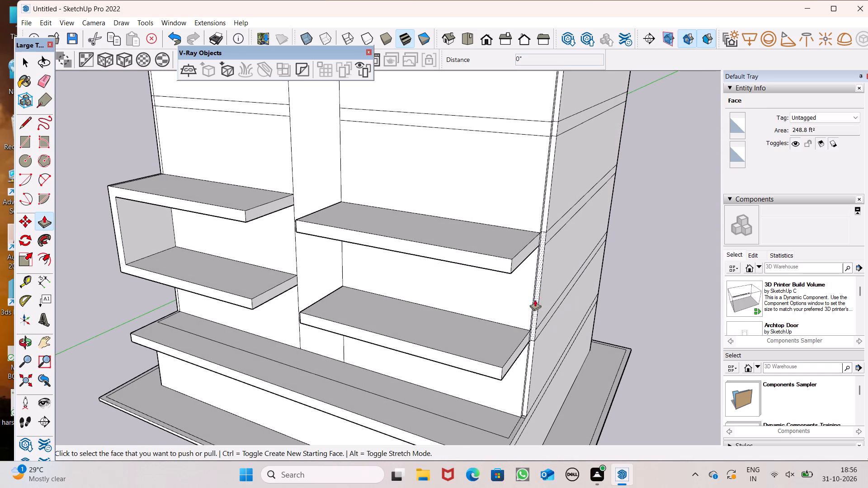
left_click_drag(538, 291, 499, 267)
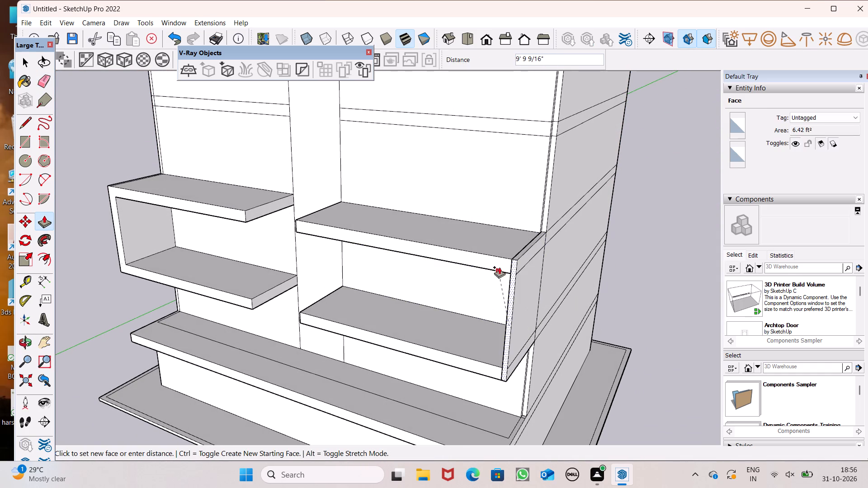
left_click_drag(499, 267, 505, 256)
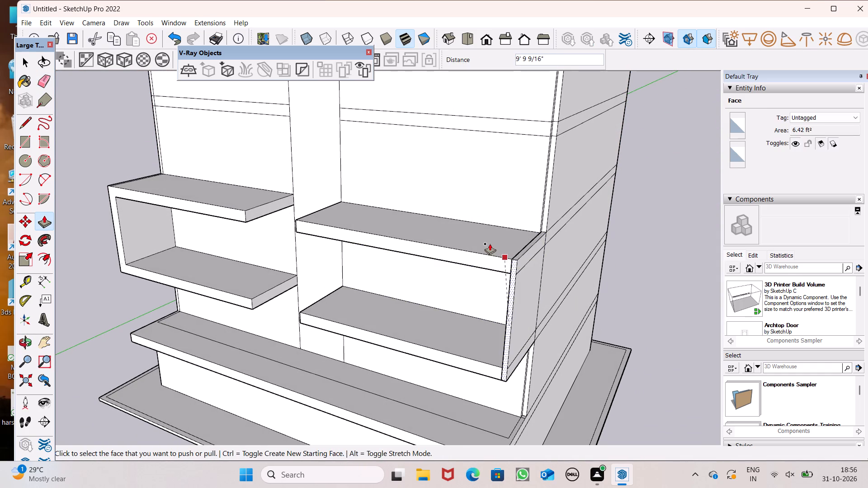
Thicken the right end panel by pulling its inner face inward about 10".
middle_click_drag(503, 247, 568, 207)
middle_click_drag(552, 244, 593, 252)
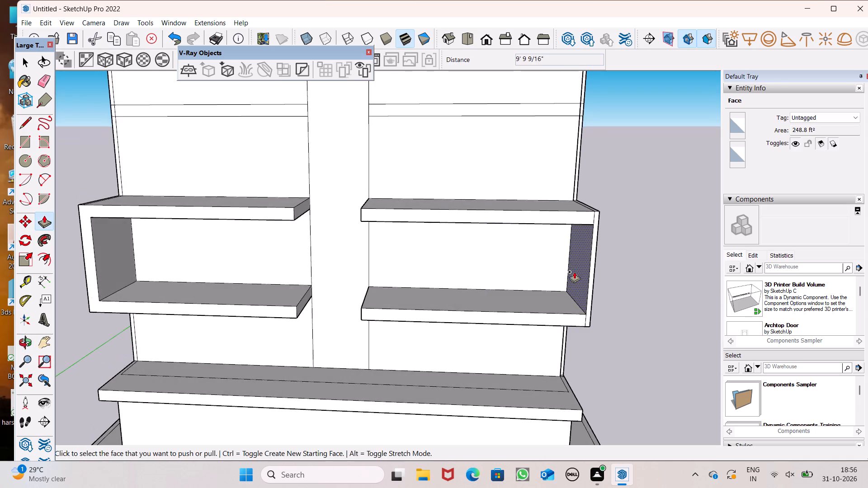
middle_click_drag(574, 272, 618, 264)
scroll(601, 244, "up", 5)
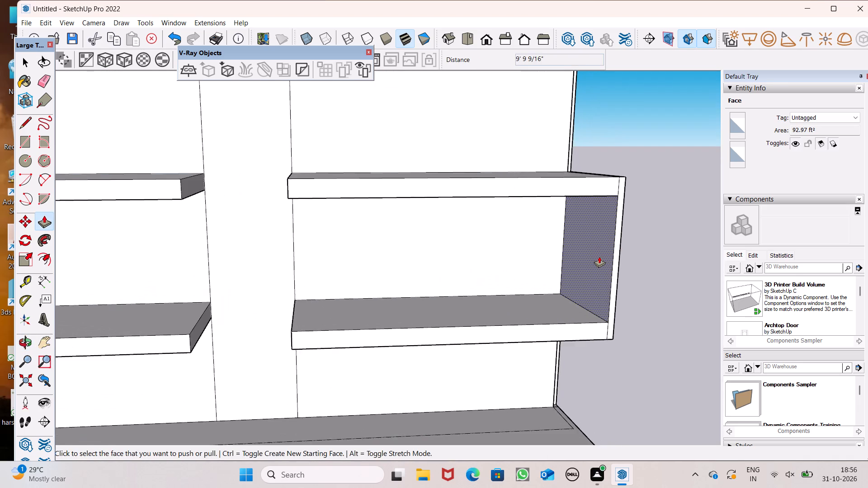
left_click_drag(599, 256, 588, 264)
scroll(537, 228, "down", 4)
Erase the seam edges at the right frame's upper corner, on its front face and outer side.
middle_click_drag(561, 249, 505, 231)
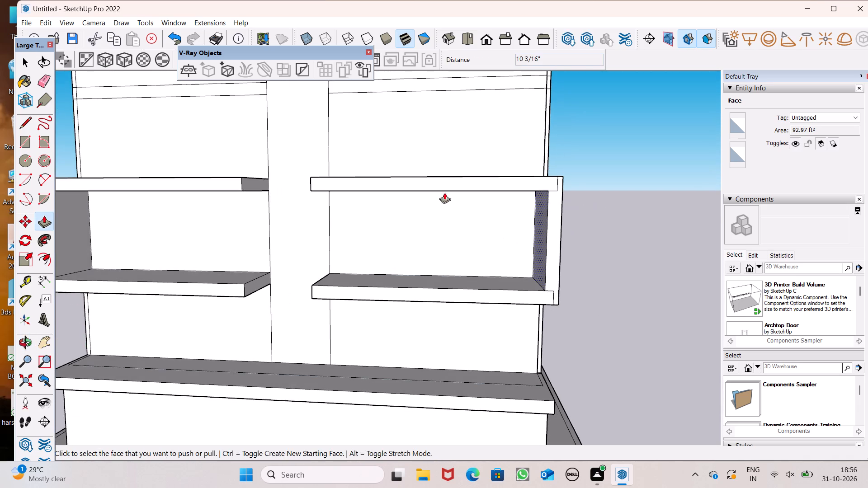
left_click(47, 83)
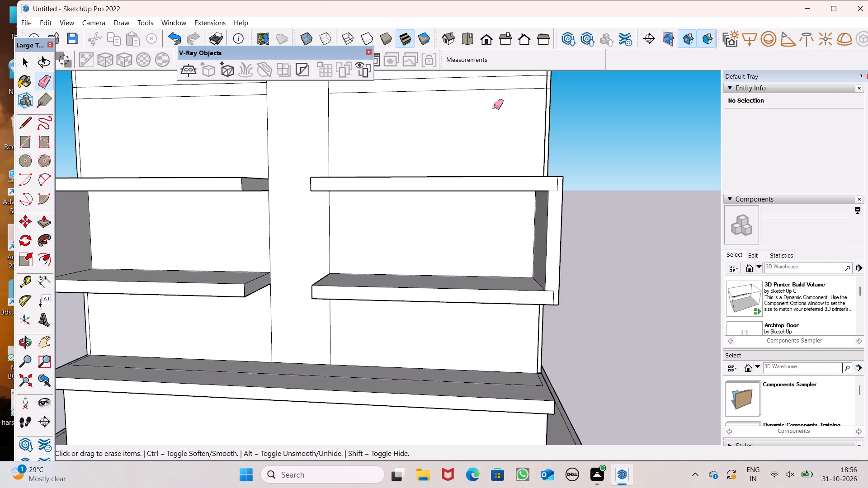
scroll(566, 165, "up", 12)
left_click_drag(559, 185, 553, 197)
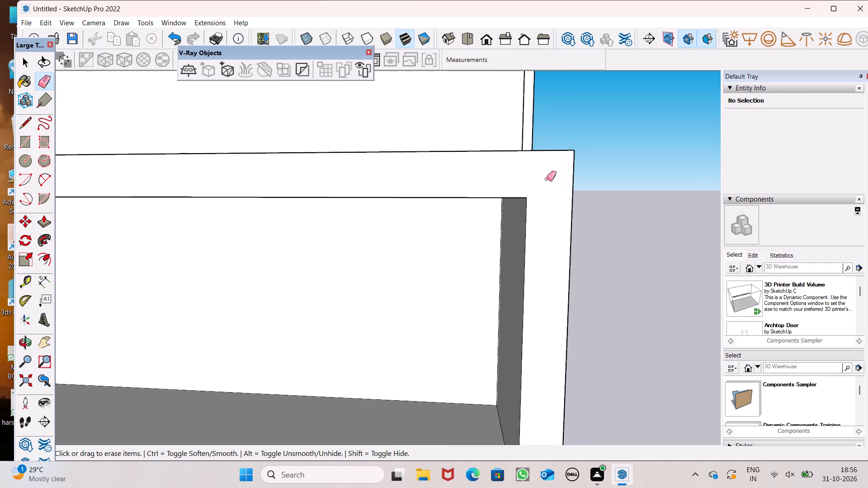
scroll(547, 179, "down", 5)
middle_click_drag(548, 190, 436, 242)
left_click(499, 202)
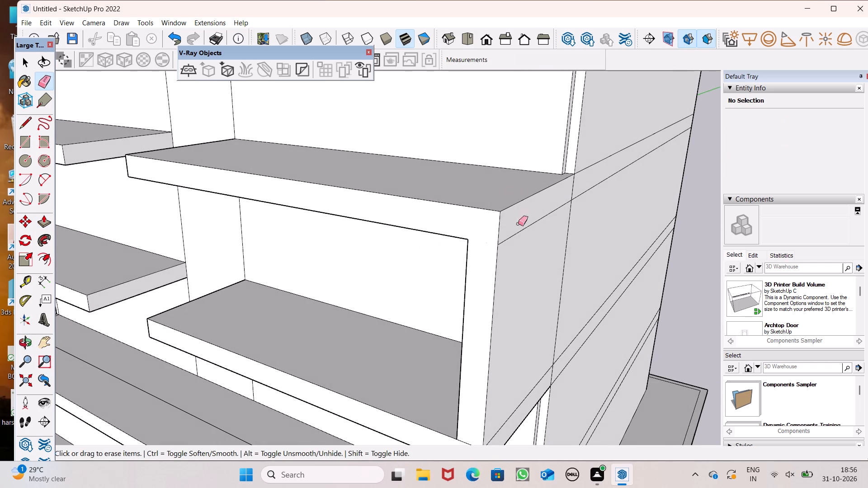
left_click(522, 231)
Erase the seam edges at the right frame's lower corner, on its front face and outer side.
scroll(506, 171, "down", 6)
middle_click_drag(506, 225, 550, 150)
scroll(538, 222, "up", 6)
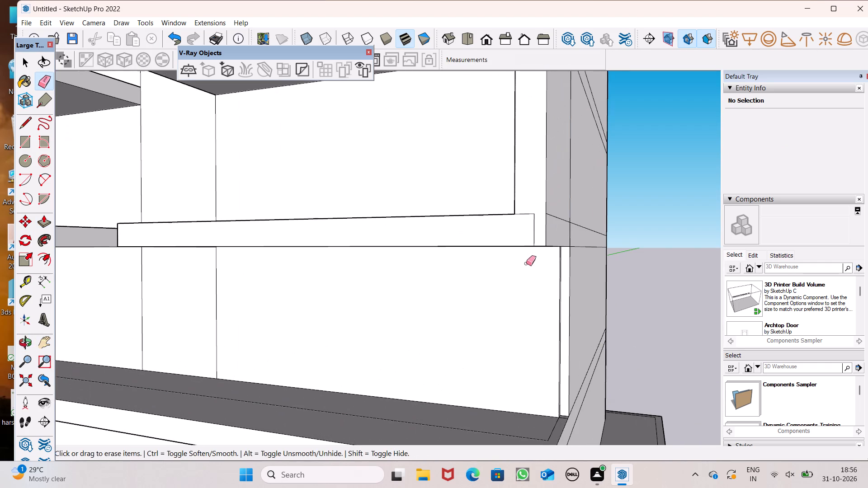
left_click_drag(527, 214, 536, 214)
scroll(532, 208, "down", 2)
middle_click_drag(532, 208, 475, 235)
left_click_drag(538, 227, 539, 233)
scroll(539, 228, "down", 8)
middle_click_drag(521, 239, 733, 244)
Erase the two short vertical edges where the central front strip crosses the parapet band.
scroll(600, 196, "down", 3)
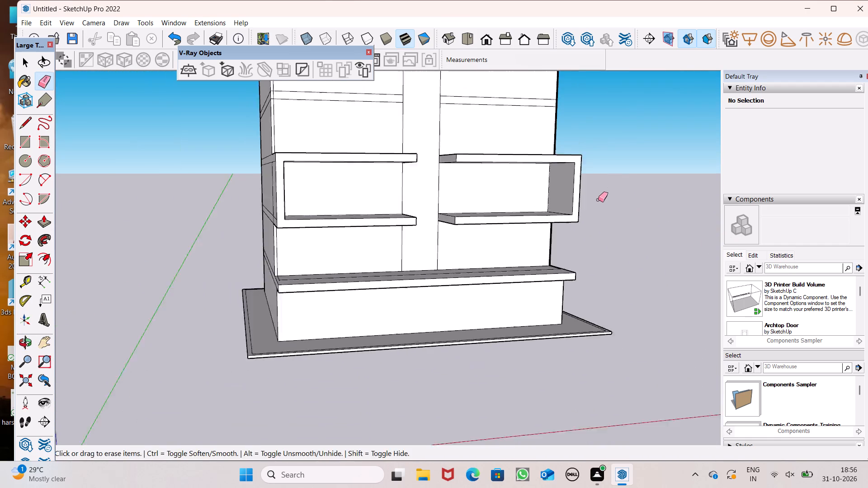
scroll(598, 200, "down", 2)
middle_click_drag(599, 208, 561, 216)
scroll(561, 216, "down", 4)
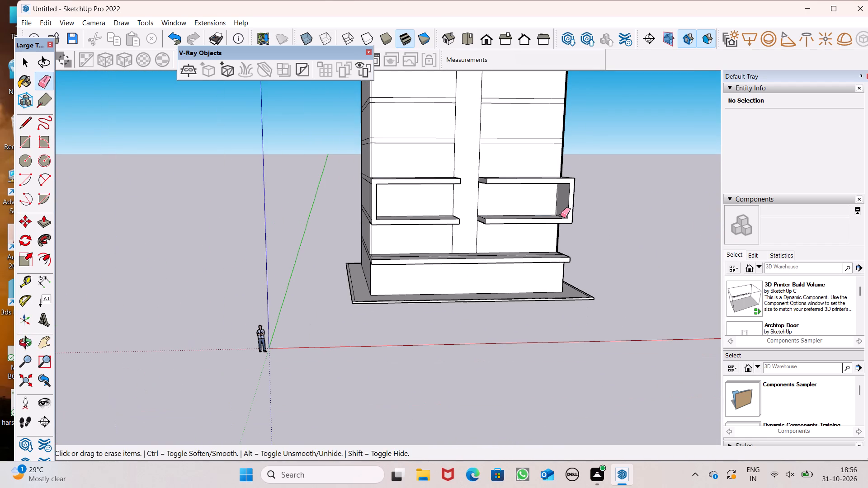
scroll(556, 203, "down", 2)
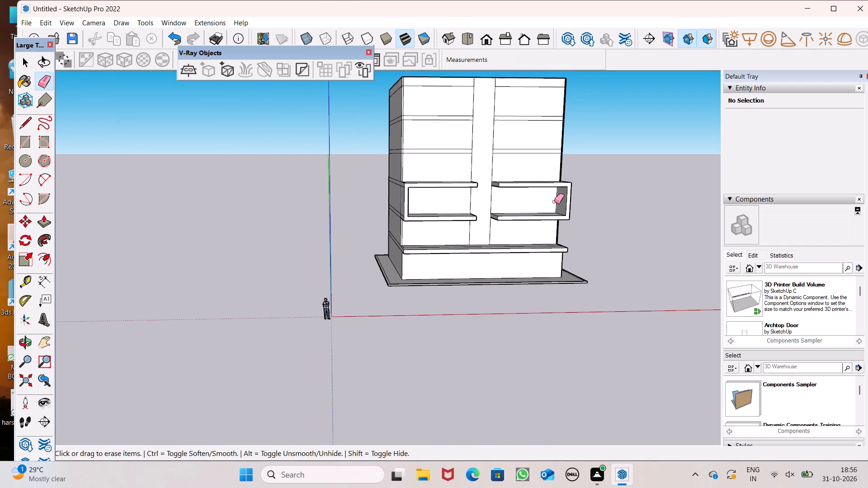
middle_click_drag(464, 235, 420, 337)
scroll(464, 114, "up", 4)
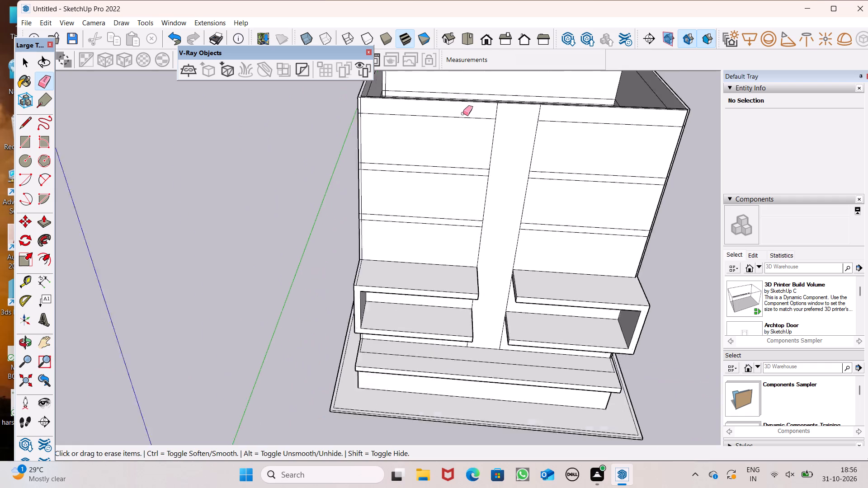
scroll(463, 113, "up", 2)
scroll(524, 118, "up", 4)
left_click_drag(489, 112, 500, 112)
left_click(560, 113)
scroll(564, 127, "down", 2)
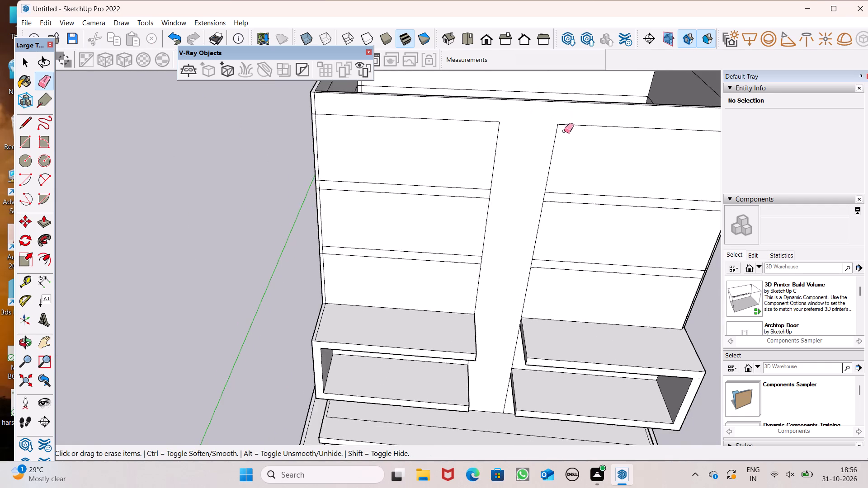
Push/Pull the floor bands directly above the left and right frames outward about 9'4", flush with the slabs below.
scroll(564, 131, "down", 7)
scroll(402, 172, "up", 6)
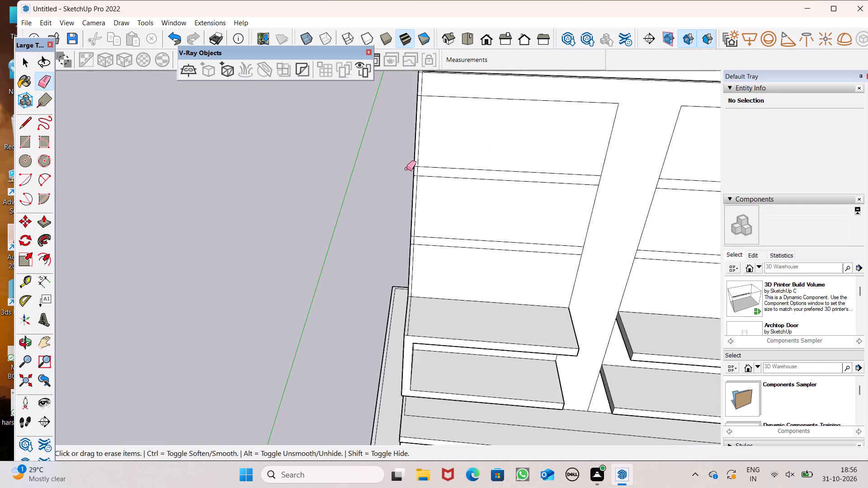
scroll(387, 171, "down", 4)
middle_click_drag(436, 186, 473, 154)
scroll(576, 212, "up", 3)
scroll(504, 209, "down", 1)
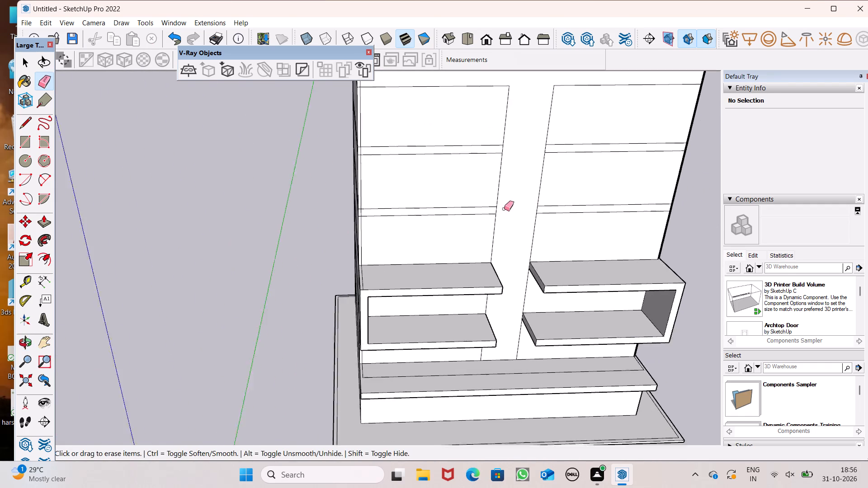
scroll(504, 209, "down", 1)
middle_click_drag(564, 236, 495, 200)
scroll(430, 193, "down", 2)
middle_click_drag(506, 235, 509, 214)
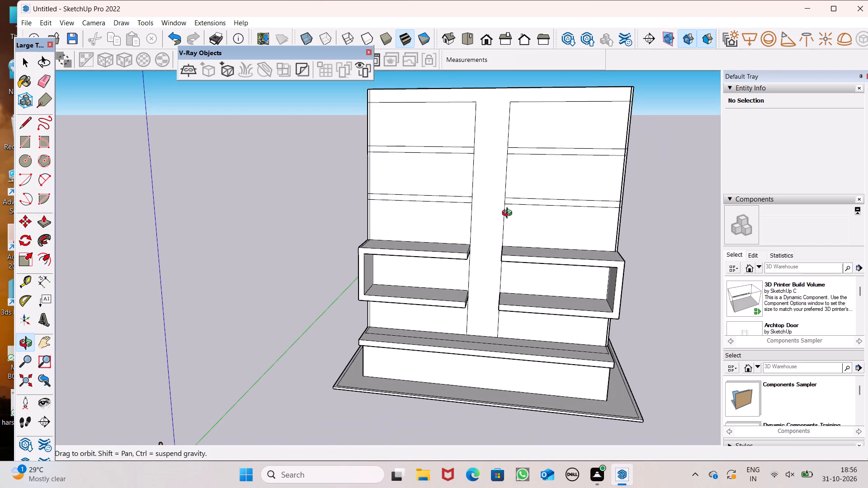
middle_click_drag(509, 214, 465, 230)
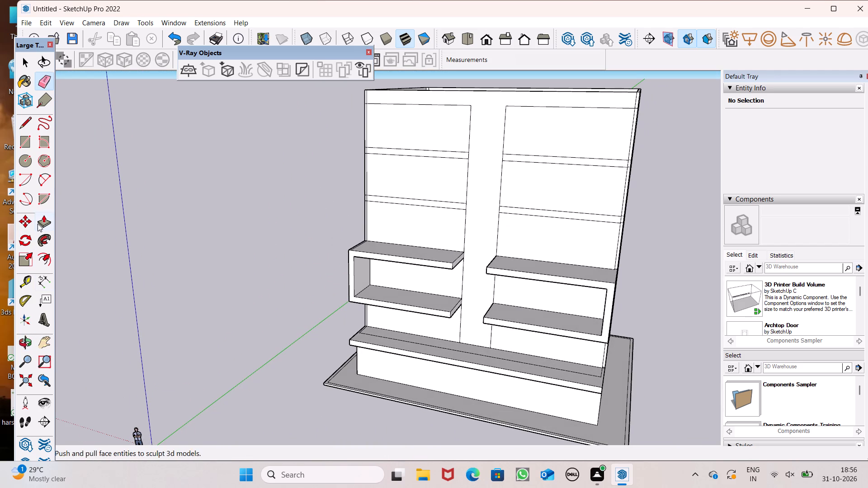
left_click(39, 223)
scroll(435, 209, "up", 3)
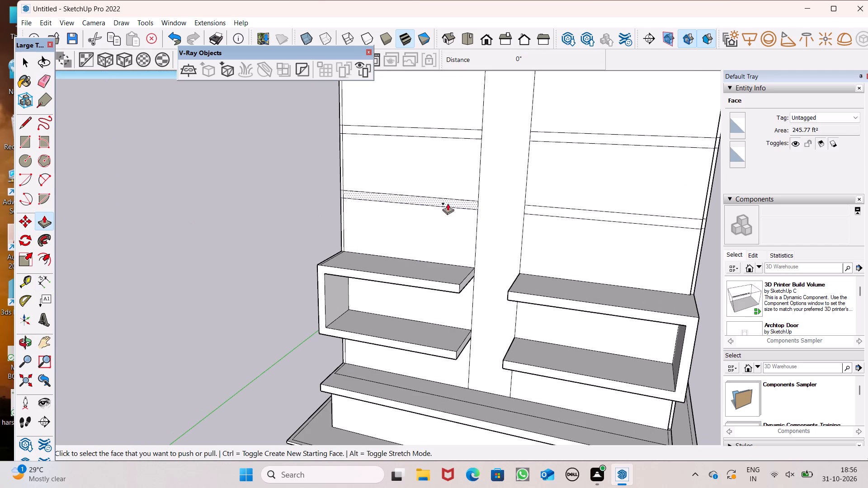
left_click_drag(467, 205, 455, 286)
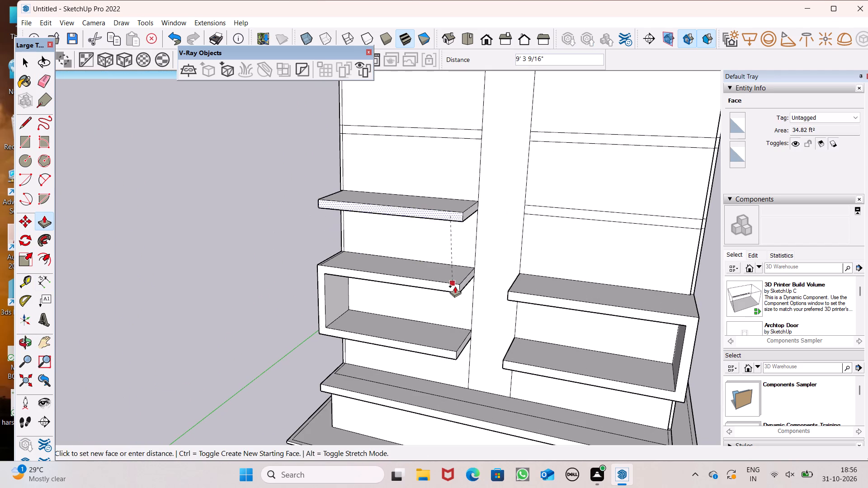
left_click_drag(455, 286, 460, 284)
left_click_drag(533, 211, 520, 279)
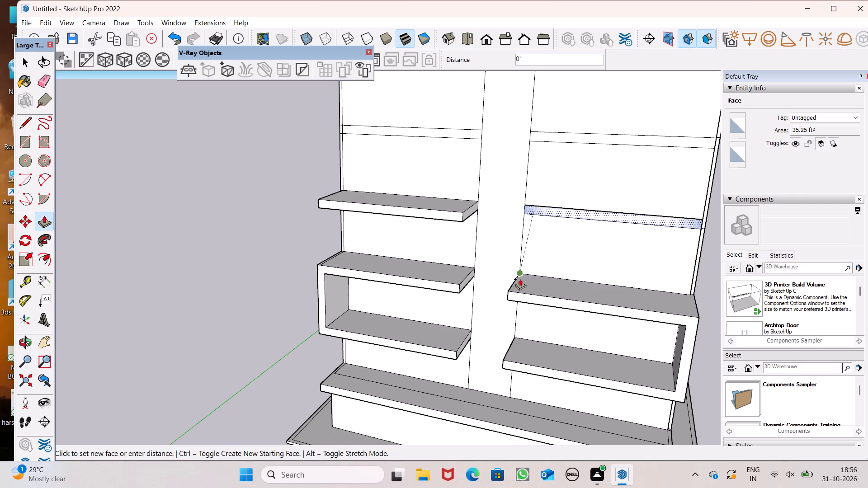
left_click_drag(520, 279, 508, 288)
Examine the projecting slabs and the whole front façade from the front, the side and above.
scroll(479, 230, "down", 2)
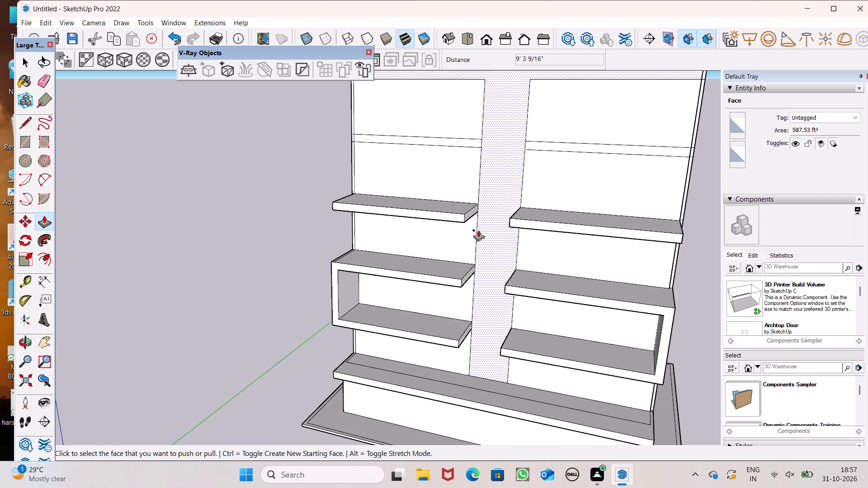
scroll(427, 227, "down", 2)
middle_click_drag(421, 231, 489, 233)
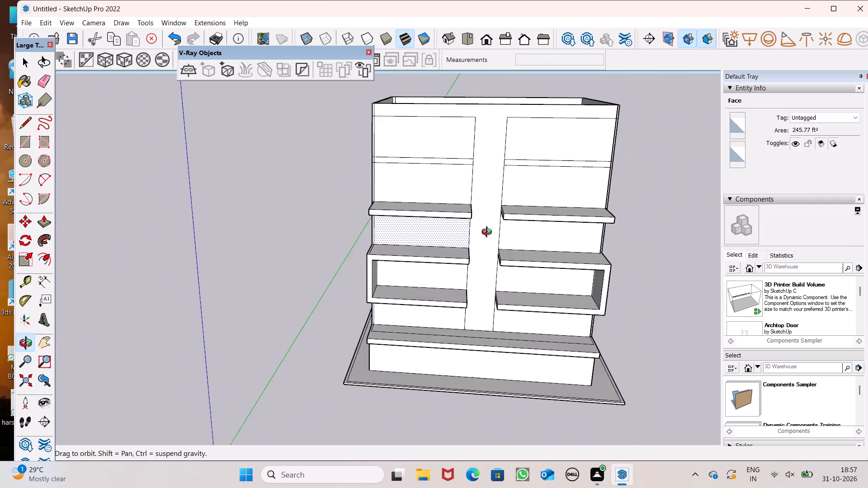
middle_click_drag(489, 233, 594, 213)
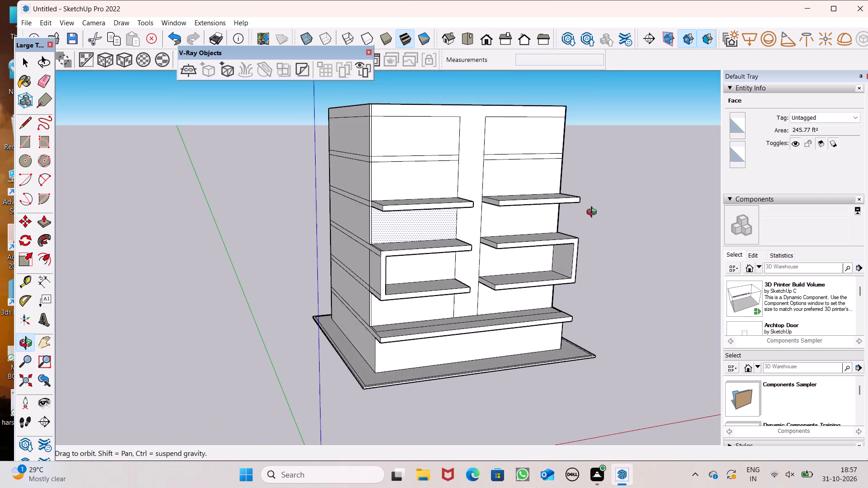
middle_click_drag(594, 213, 565, 206)
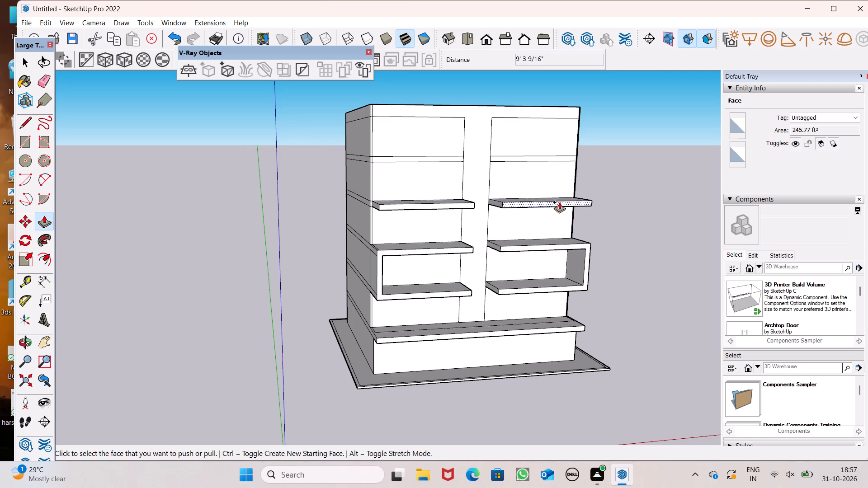
key("space")
middle_click_drag(402, 103, 376, 204)
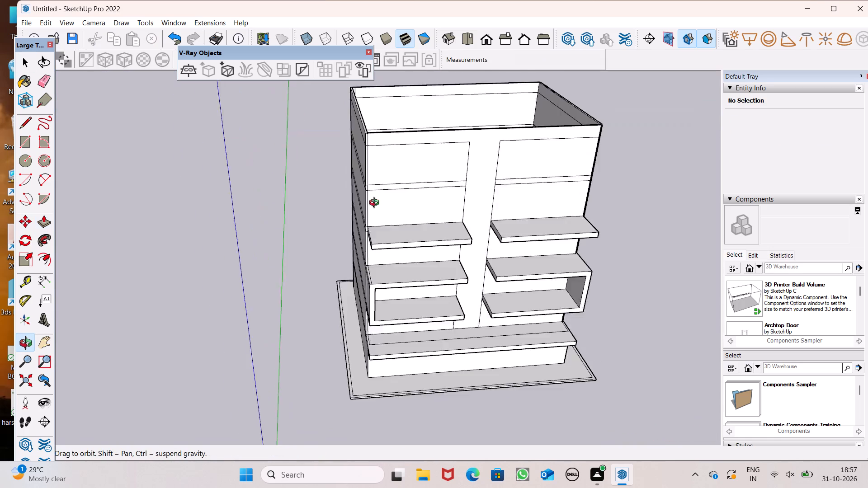
Push/Pull the parapet's top rim down to the top line of the uppermost front wall panels.
middle_click_drag(376, 204, 367, 219)
scroll(368, 124, "up", 6)
scroll(351, 132, "down", 4)
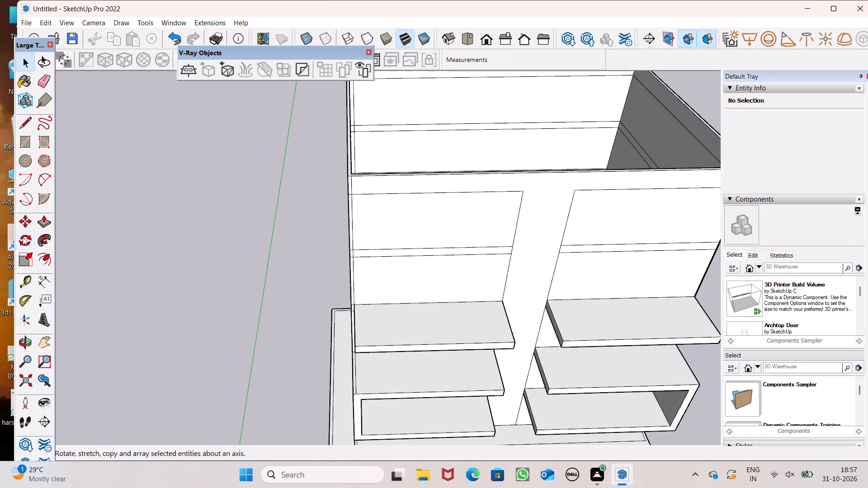
left_click(42, 221)
scroll(253, 199, "up", 1)
scroll(305, 220, "down", 3)
scroll(341, 188, "up", 2)
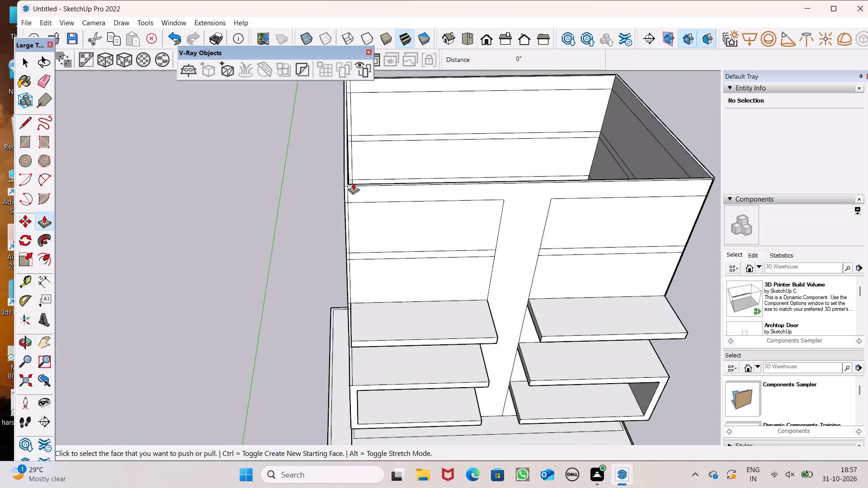
scroll(353, 183, "up", 4)
left_click_drag(336, 185, 354, 220)
Push/Pull the top rim of the walls upward by 1' 5".
scroll(330, 215, "down", 1)
middle_click_drag(361, 226, 371, 130)
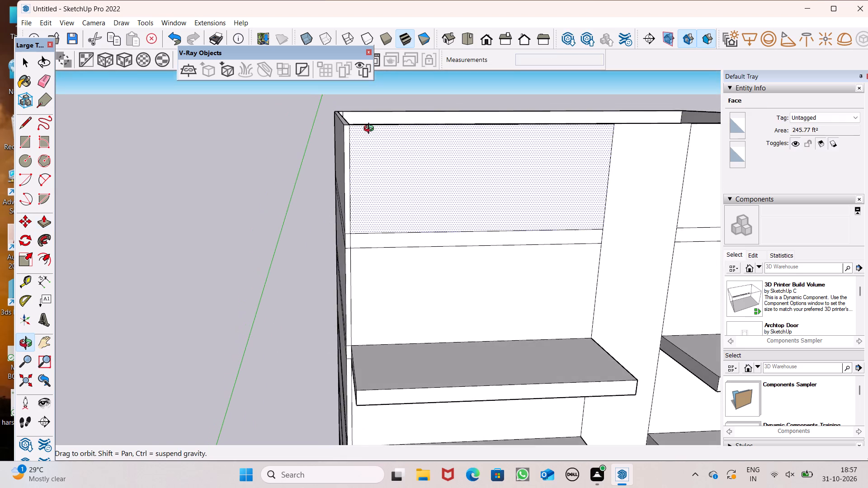
middle_click_drag(371, 130, 371, 129)
scroll(338, 212, "down", 4)
scroll(355, 170, "up", 8)
scroll(349, 217, "down", 4)
middle_click_drag(349, 218, 321, 333)
scroll(321, 333, "up", 1)
left_click_drag(299, 331, 301, 306)
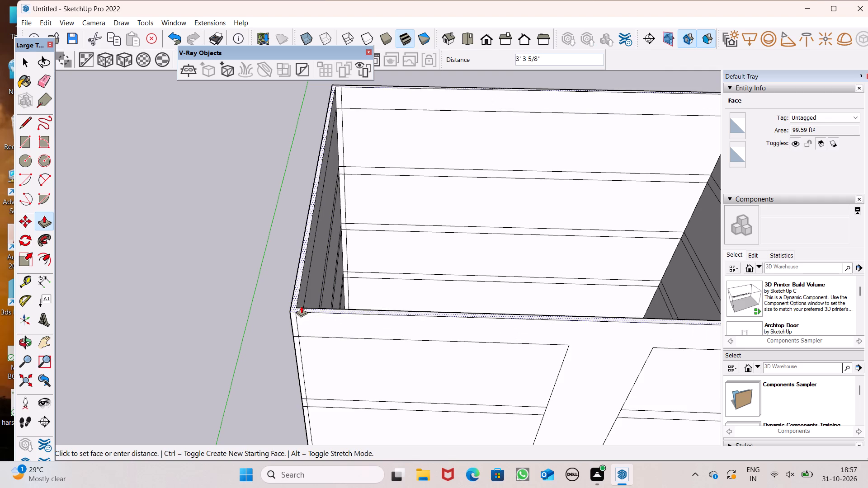
left_click_drag(301, 306, 302, 303)
type("1'")
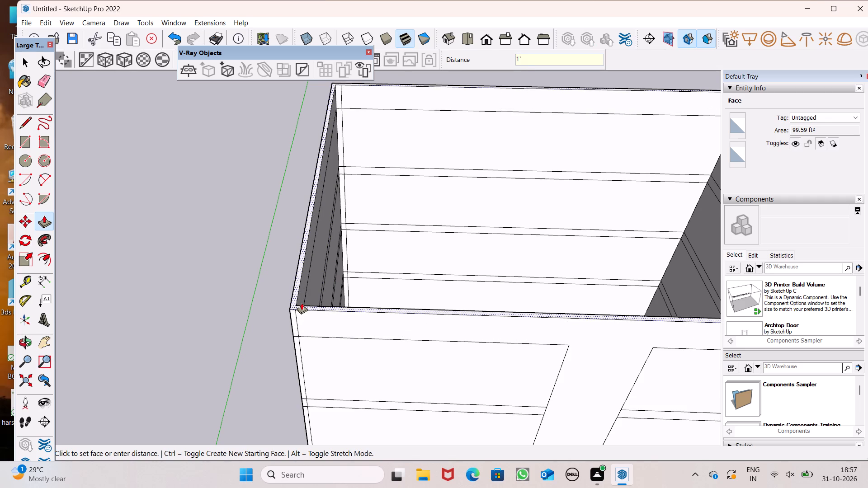
left_click_drag(302, 303, 302, 302)
type("5\"")
key("Return")
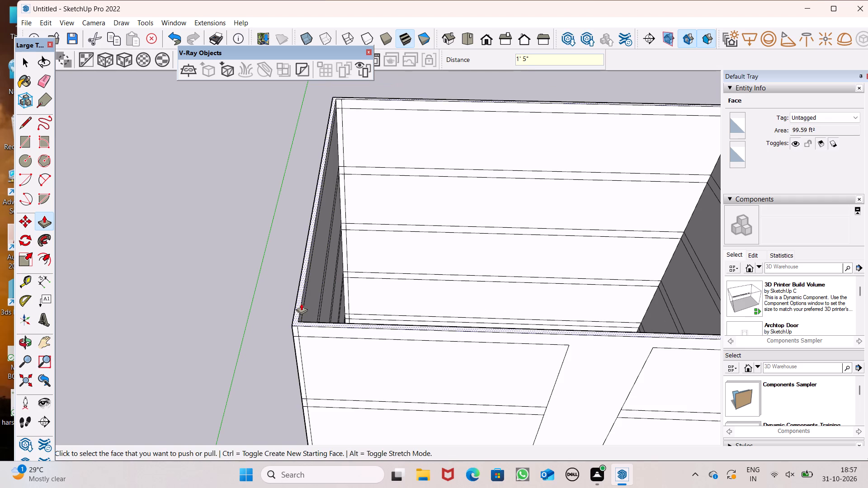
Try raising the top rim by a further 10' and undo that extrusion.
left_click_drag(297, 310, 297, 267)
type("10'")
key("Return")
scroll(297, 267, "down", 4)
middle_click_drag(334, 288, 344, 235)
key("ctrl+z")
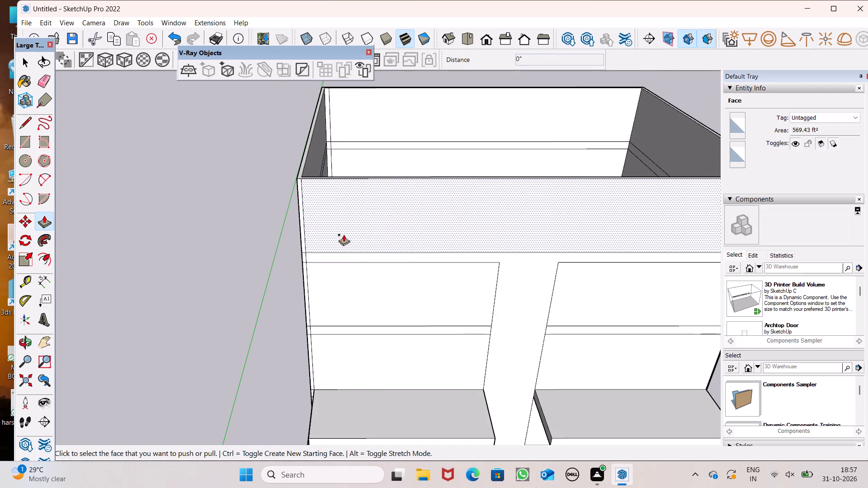
Extrude the top rim up 3' as a new section to form the parapet.
left_click_drag(303, 246, 305, 202)
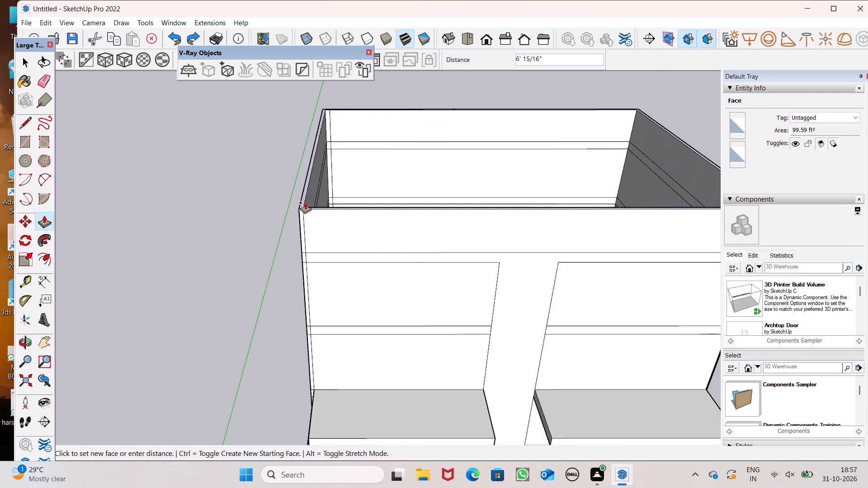
left_click_drag(305, 202, 305, 202)
type("3'")
key("Return")
Draw two vertical lines about 4' 5" long extending the central front strip's side edges up to the parapet's top edge.
scroll(305, 202, "down", 1)
middle_click_drag(405, 240, 407, 182)
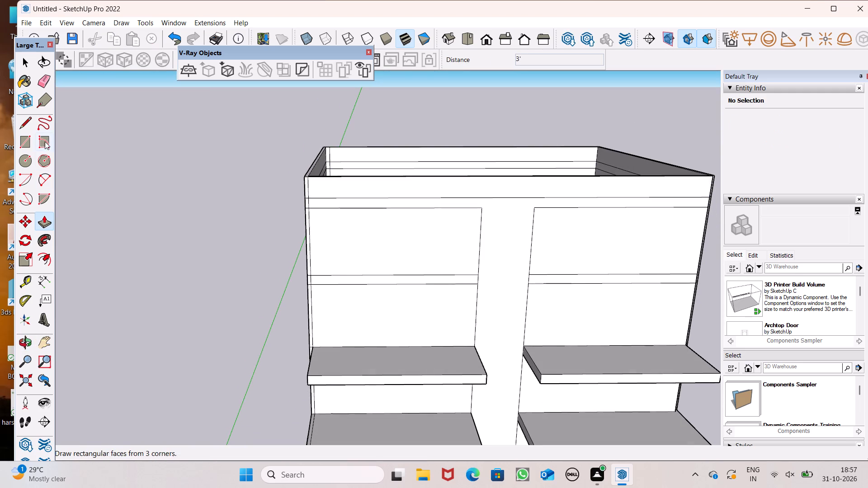
left_click(31, 127)
scroll(397, 192, "up", 5)
scroll(398, 236, "down", 5)
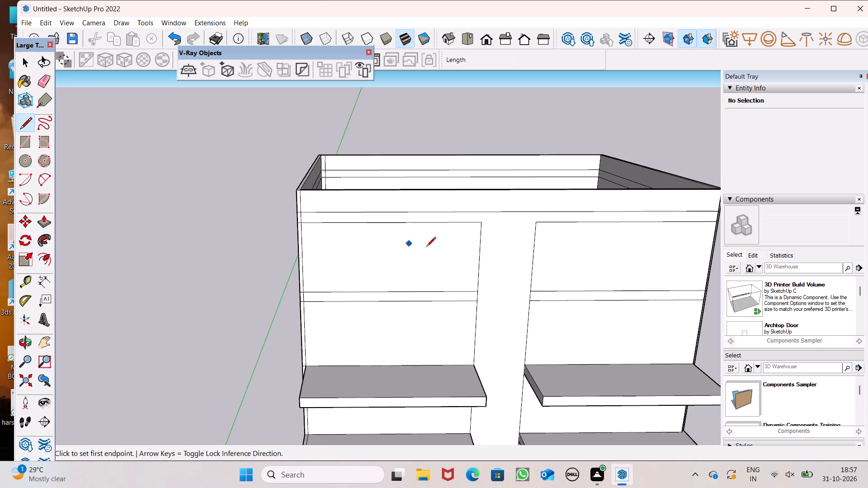
scroll(488, 226, "up", 4)
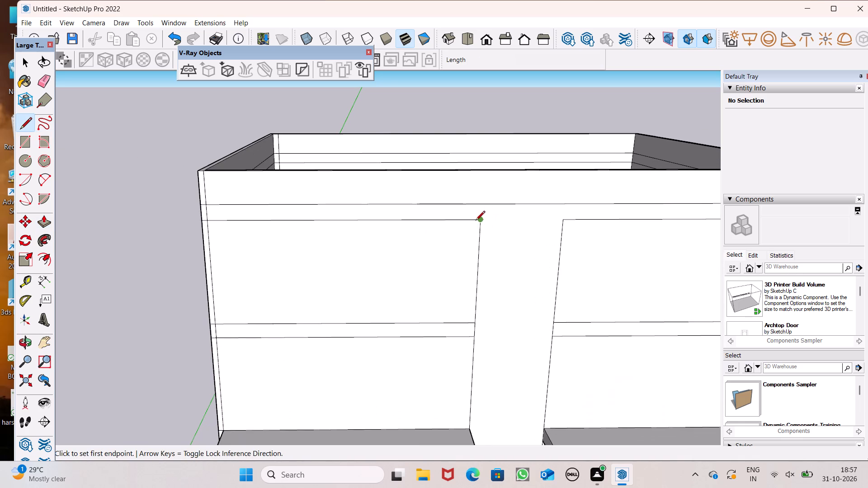
left_click(481, 219)
left_click(479, 173)
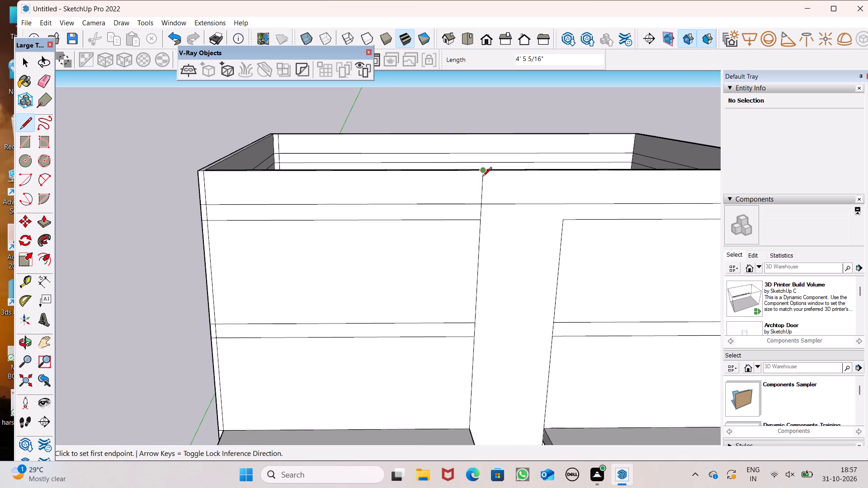
left_click(565, 222)
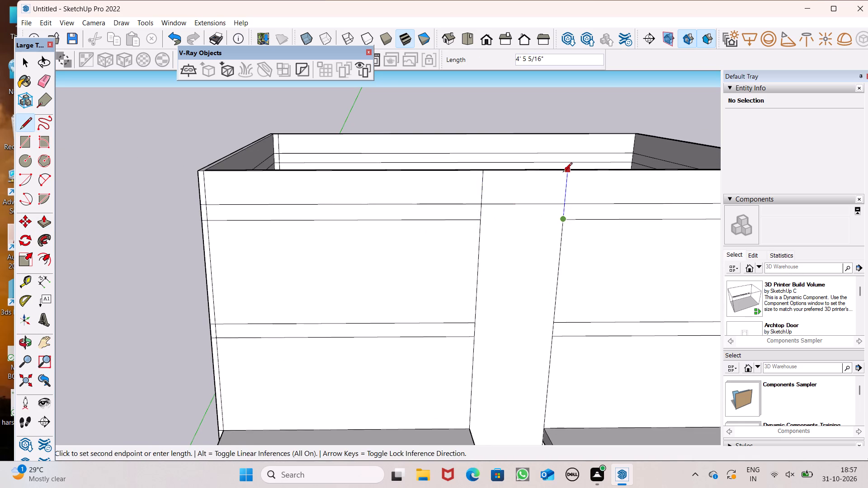
left_click(563, 172)
Erase the horizontal parapet line segment crossing the central front strip.
left_click_drag(46, 80, 69, 84)
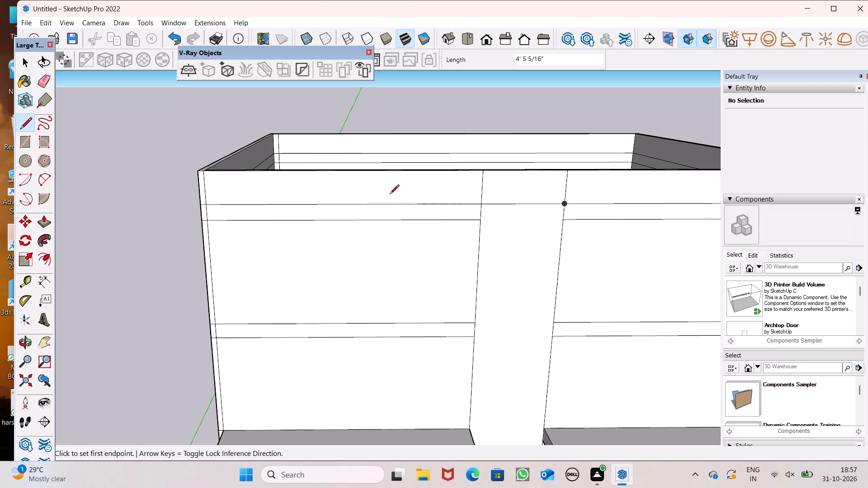
left_click_drag(47, 79, 67, 80)
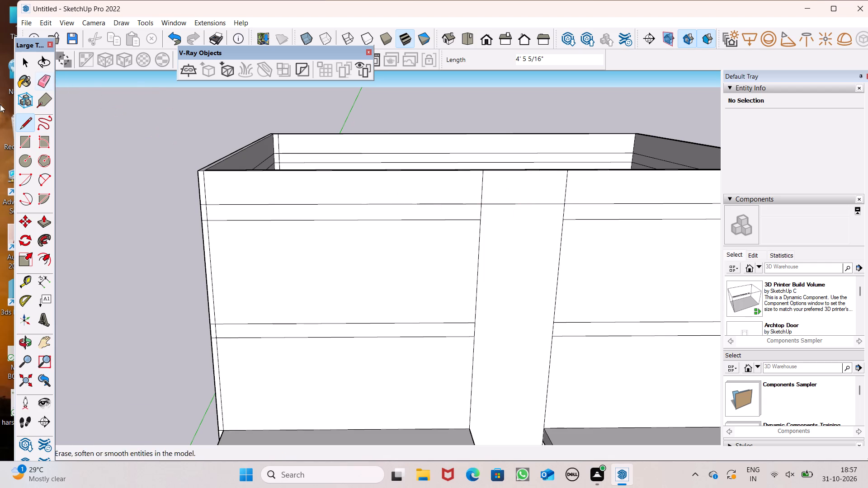
left_click(50, 80)
left_click_drag(540, 198, 540, 207)
Examine the parapet bands, the upper left front corner and the whole front façade.
scroll(508, 210, "down", 6)
scroll(481, 186, "down", 4)
middle_click_drag(470, 220, 430, 230)
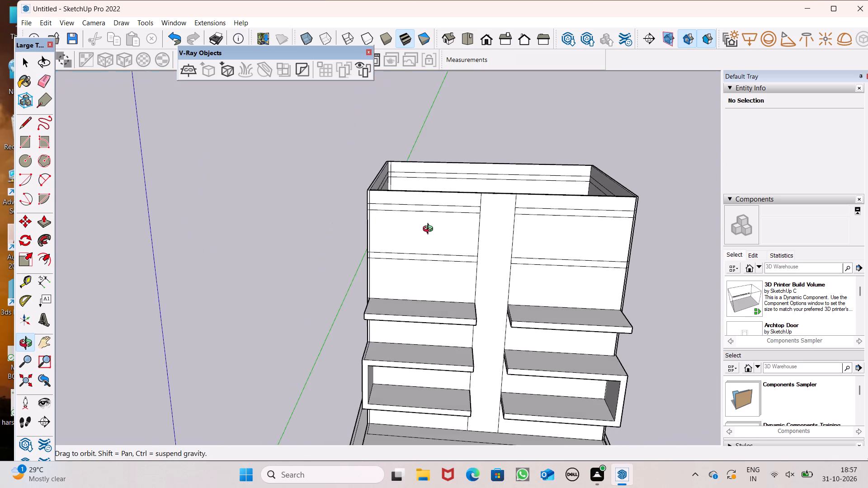
middle_click_drag(430, 230, 455, 214)
scroll(380, 206, "up", 10)
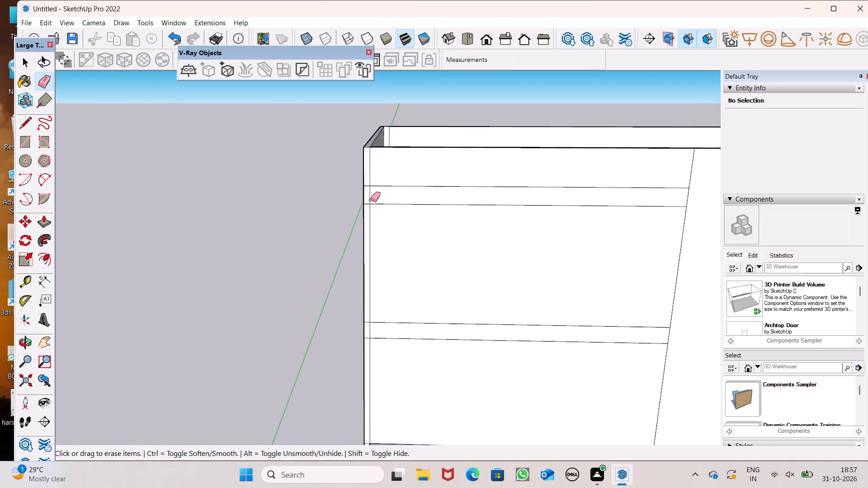
scroll(371, 200, "up", 4)
scroll(363, 190, "down", 14)
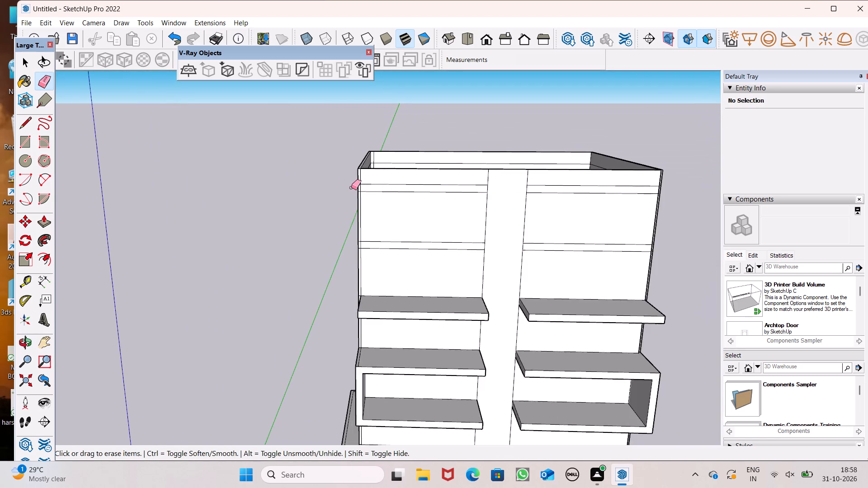
key("space")
scroll(351, 190, "down", 5)
middle_click_drag(388, 214, 368, 214)
scroll(368, 214, "up", 1)
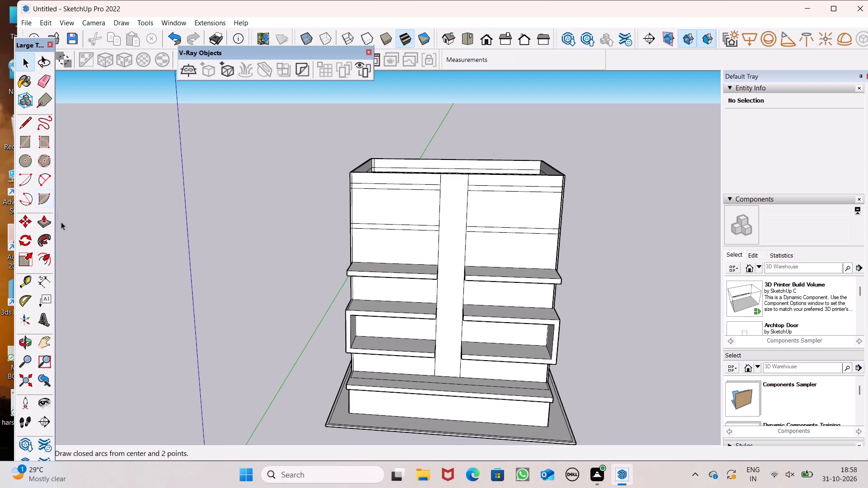
Push/Pull the two upper floor bands left of the central strip outward about 9' 4", flush with the slabs below.
left_click(39, 226)
scroll(263, 183, "down", 1)
middle_click_drag(273, 226, 501, 278)
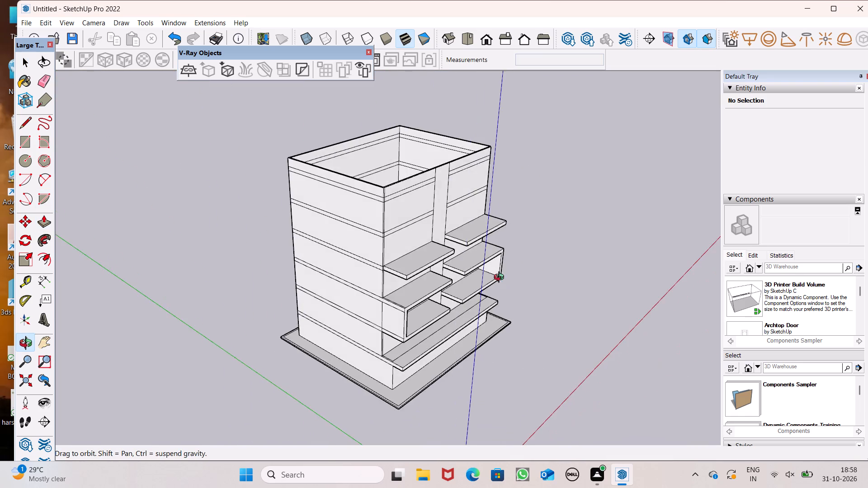
middle_click_drag(501, 278, 438, 312)
scroll(384, 278, "up", 5)
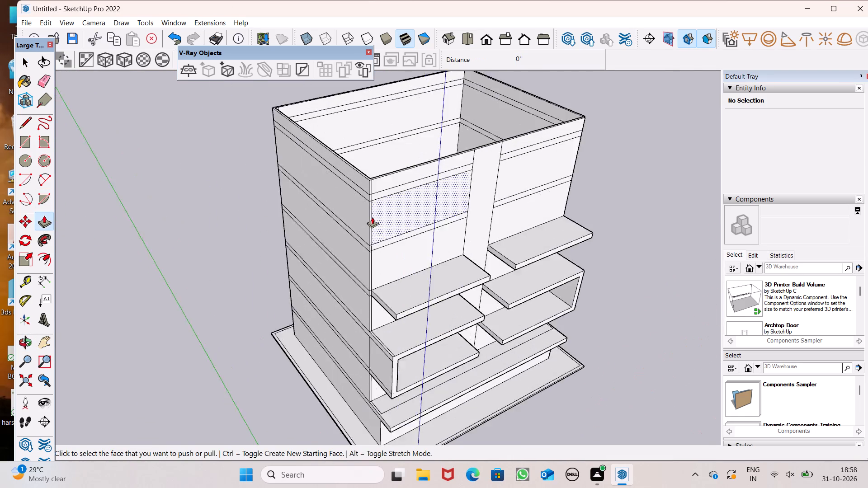
scroll(372, 217, "up", 4)
scroll(372, 217, "down", 4)
middle_click_drag(413, 249, 373, 265)
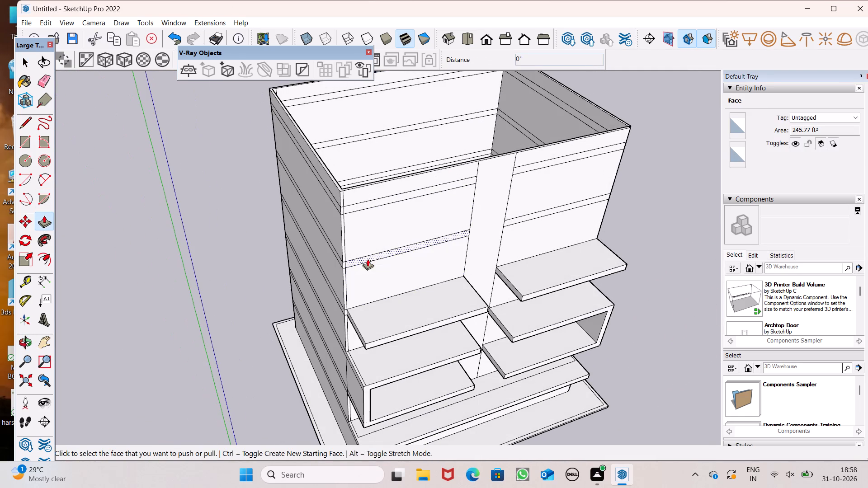
left_click_drag(366, 260, 367, 338)
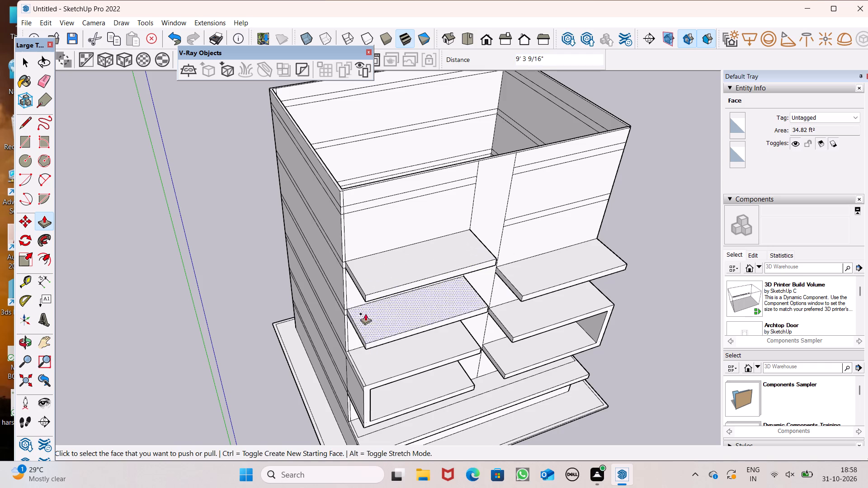
left_click_drag(359, 207, 368, 292)
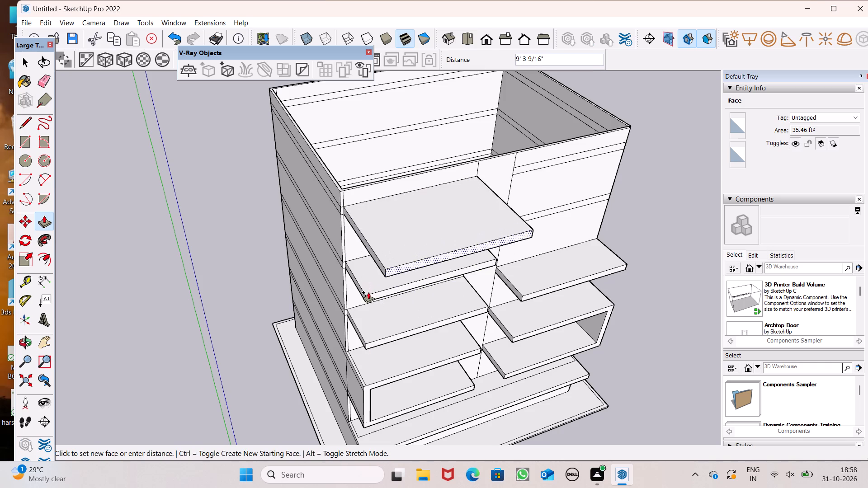
left_click_drag(368, 292, 367, 293)
Push/Pull the two upper floor bands right of the central strip outward about 9' 4", flush with the slabs below.
scroll(358, 265, "down", 3)
middle_click_drag(378, 286, 103, 208)
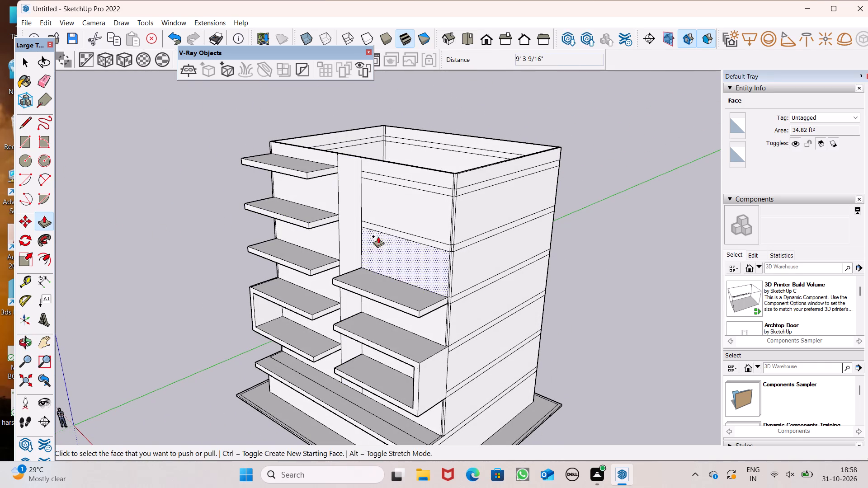
left_click_drag(405, 236, 415, 305)
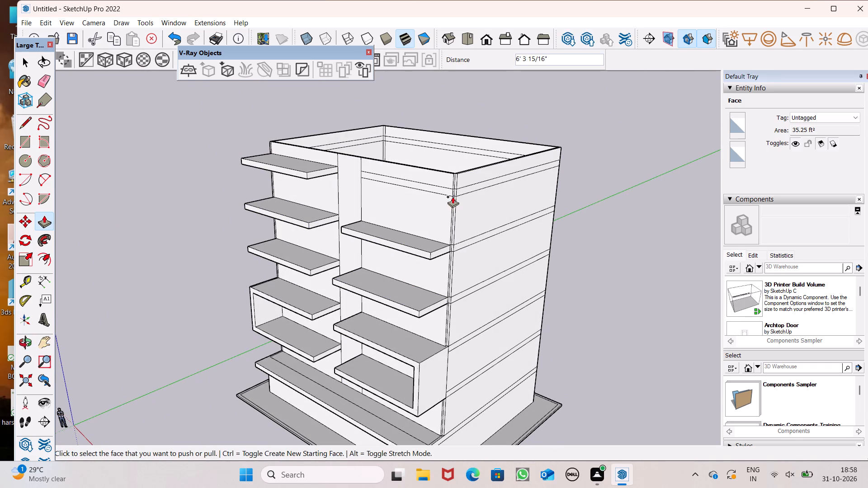
key("ctrl+z")
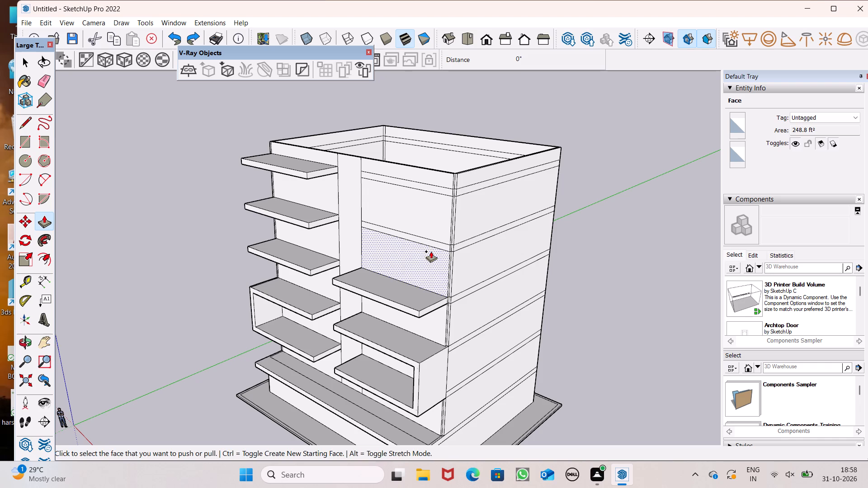
left_click_drag(432, 245, 418, 308)
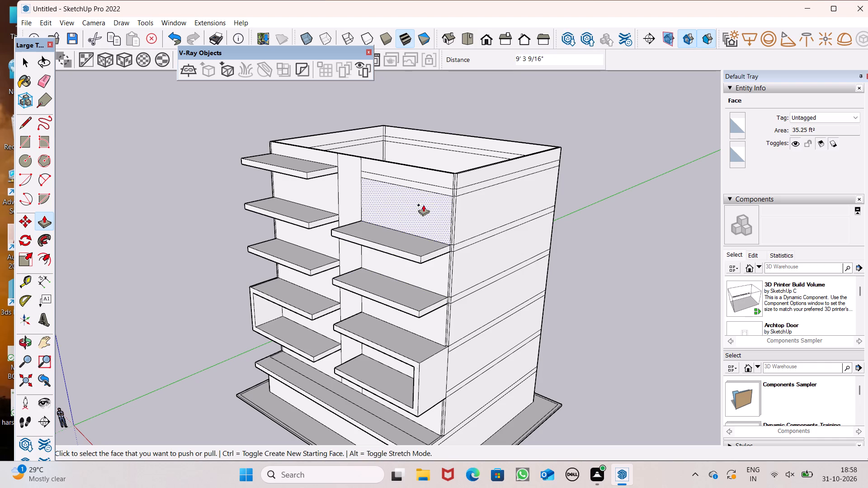
left_click_drag(436, 190, 420, 257)
Erase the two short line segments crossing the narrow left corner strip at the top storey, between the two uppermost slabs.
scroll(433, 245, "down", 2)
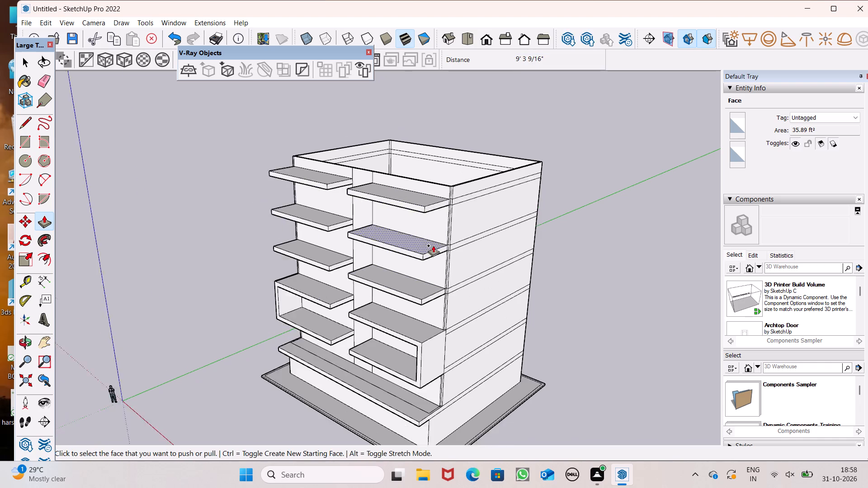
scroll(433, 245, "down", 2)
middle_click_drag(375, 242, 535, 196)
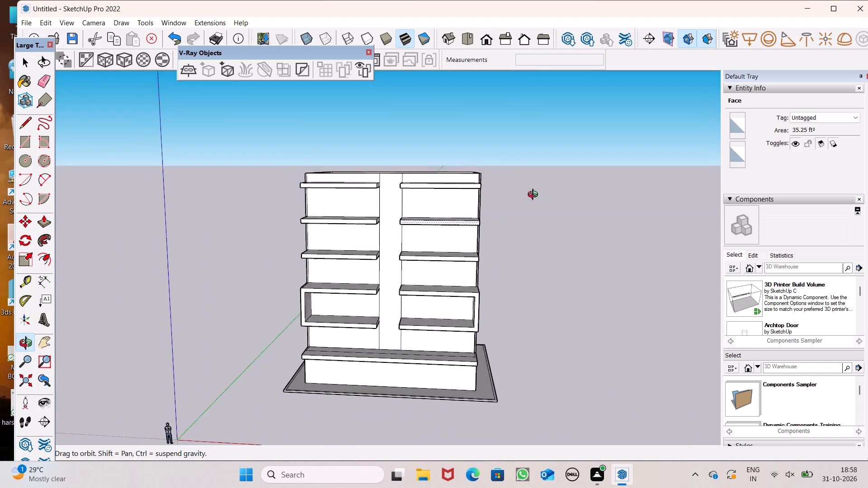
middle_click_drag(535, 196, 650, 211)
scroll(328, 212, "up", 5)
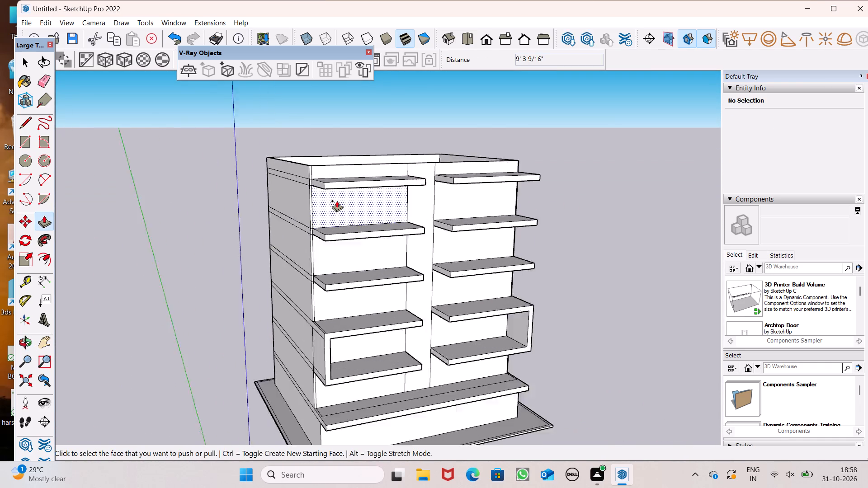
scroll(337, 201, "up", 4)
scroll(338, 197, "down", 4)
middle_click(307, 230)
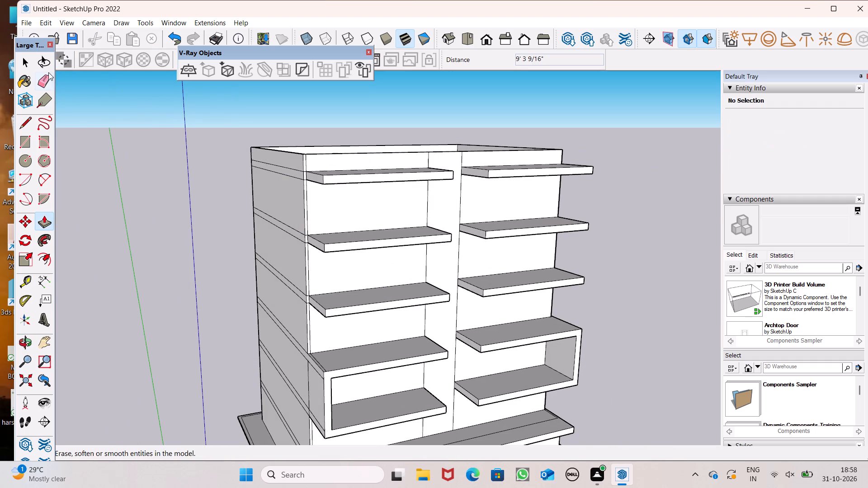
left_click(48, 72)
scroll(283, 181, "up", 9)
scroll(330, 178, "up", 7)
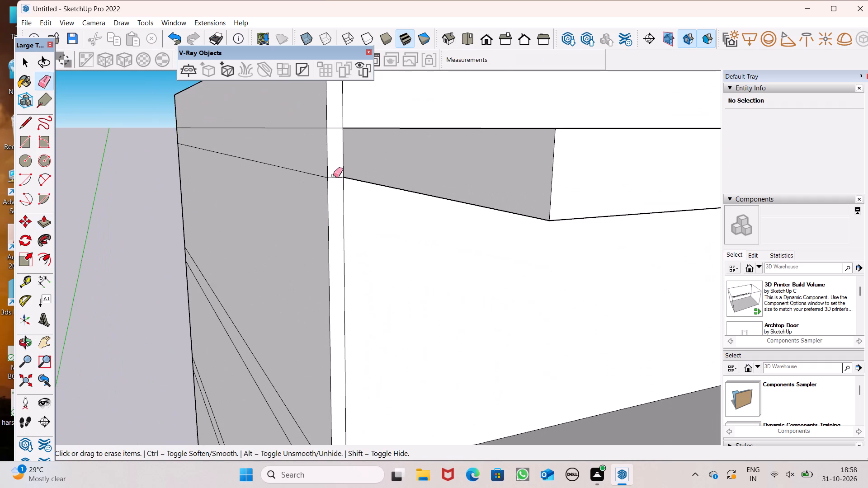
left_click_drag(333, 175, 336, 182)
scroll(340, 159, "down", 8)
scroll(348, 333, "up", 6)
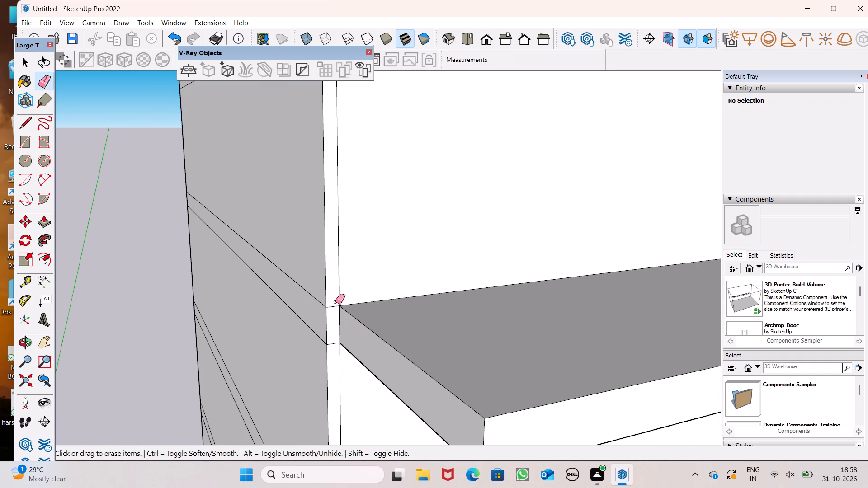
left_click_drag(335, 304, 336, 310)
scroll(317, 264, "down", 13)
middle_click_drag(329, 278, 329, 297)
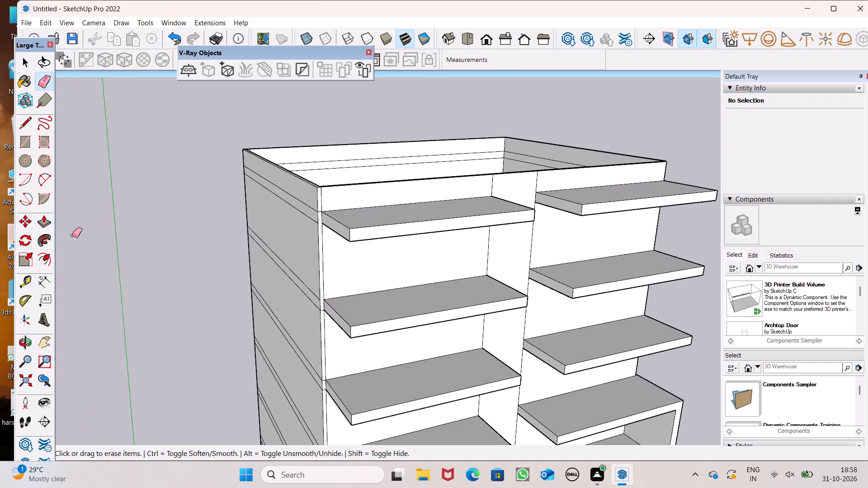
Push/Pull the top storey's narrow left corner strip outward 9' 3 9/16", flush with the slab fronts.
left_click(38, 225)
scroll(368, 207, "down", 2)
middle_click_drag(352, 244, 380, 236)
scroll(380, 236, "up", 4)
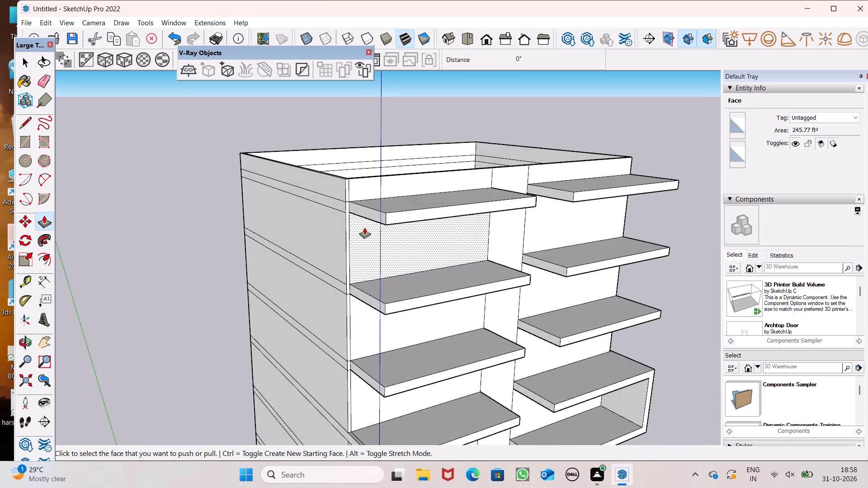
scroll(364, 227, "up", 4)
left_click_drag(333, 237, 344, 256)
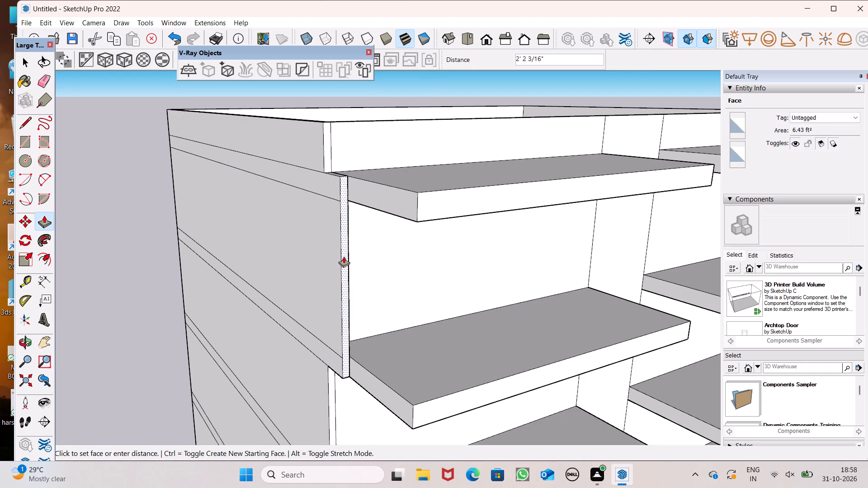
left_click_drag(344, 256, 421, 207)
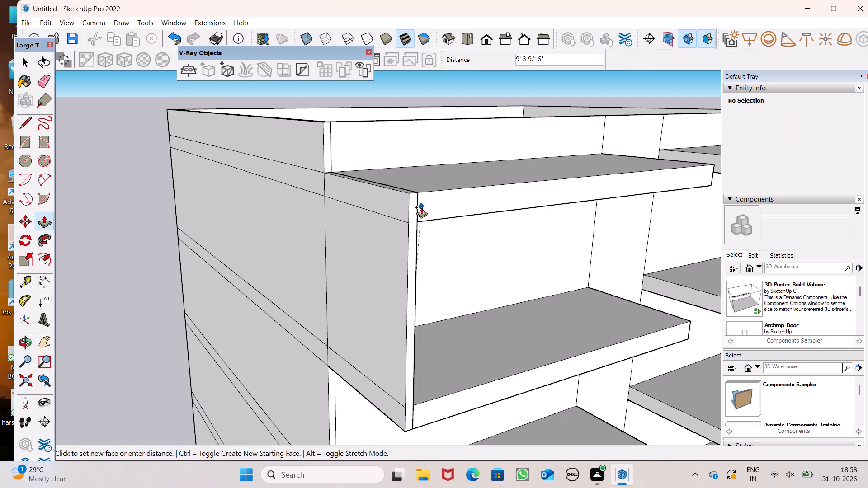
left_click_drag(421, 207, 426, 194)
scroll(400, 178, "down", 5)
Push/Pull the inner side face of the upper left frame inward 10 1/8" to match the side thickness of the lower frame.
middle_click_drag(422, 253, 334, 238)
scroll(396, 192, "down", 5)
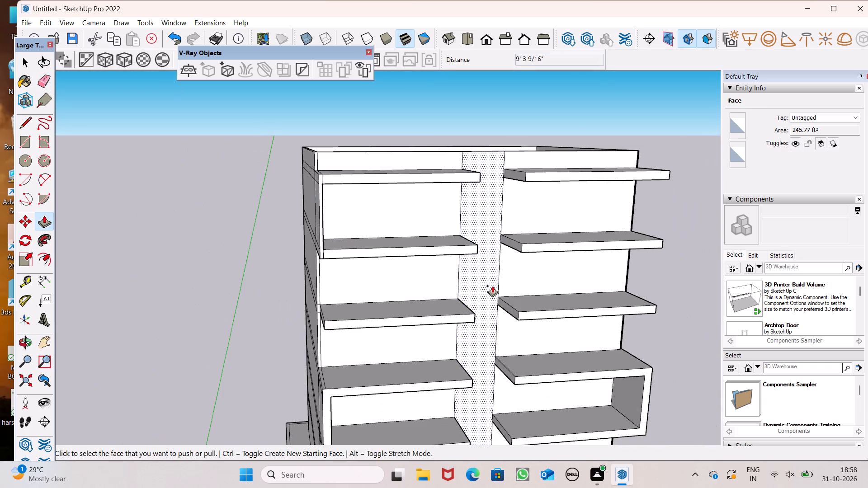
middle_click_drag(484, 291, 454, 271)
scroll(515, 174, "down", 6)
middle_click_drag(497, 274, 409, 267)
scroll(387, 189, "up", 3)
left_click_drag(368, 205, 382, 351)
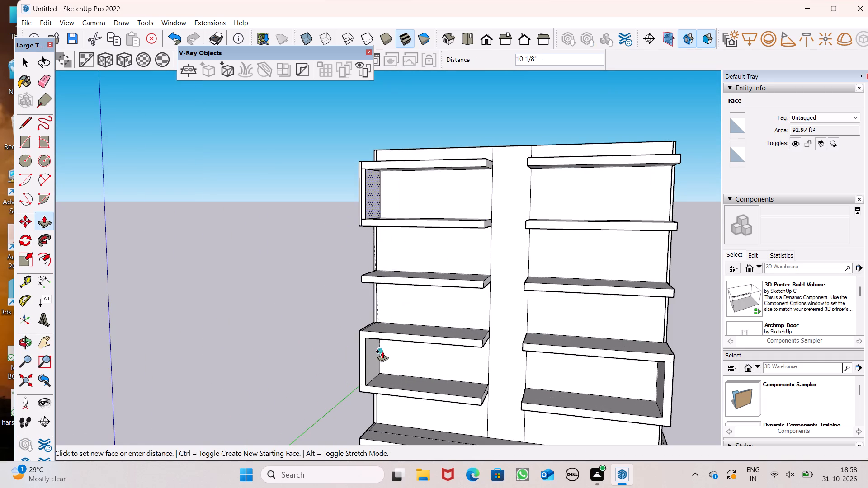
left_click_drag(382, 351, 364, 368)
Erase the short line segments crossing the narrow right corner strip at the top storey, beside the two uppermost slabs.
scroll(315, 235, "down", 5)
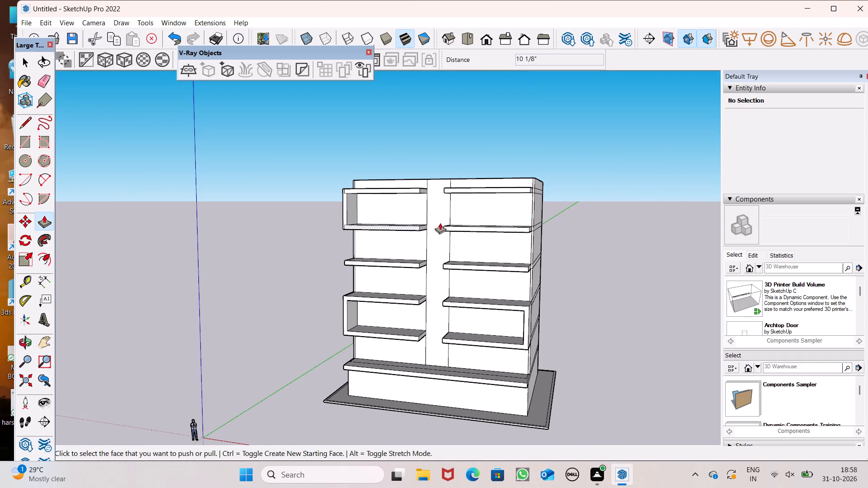
scroll(493, 167, "up", 3)
middle_click_drag(509, 222, 409, 211)
scroll(509, 221, "up", 1)
scroll(481, 192, "up", 2)
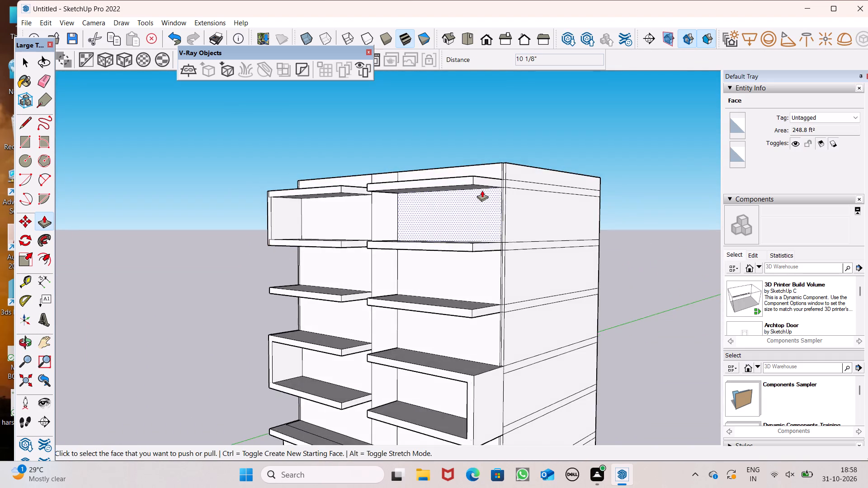
scroll(482, 190, "up", 7)
left_click(41, 85)
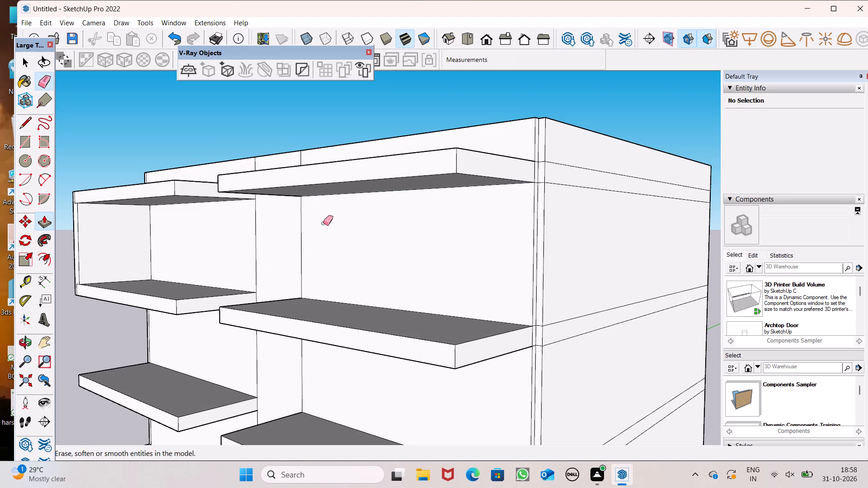
middle_click_drag(407, 252, 443, 263)
scroll(548, 208, "up", 7)
left_click_drag(573, 192, 573, 201)
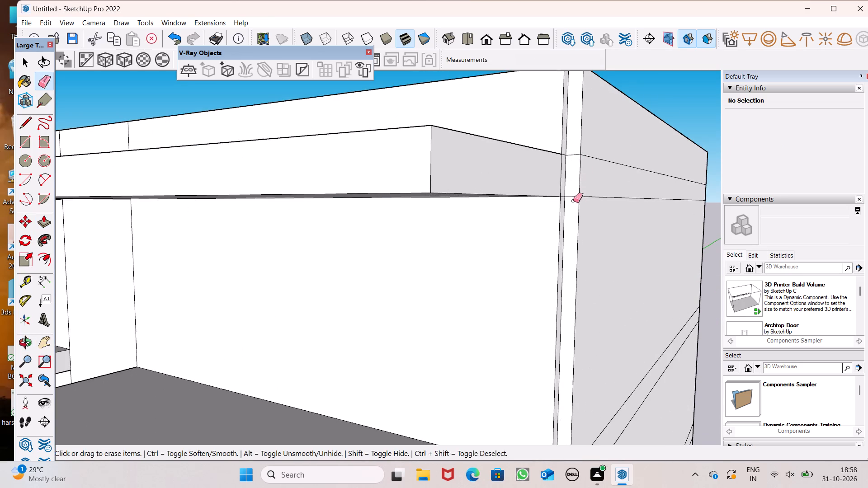
left_click_drag(573, 201, 573, 203)
scroll(558, 165, "down", 9)
scroll(557, 331, "up", 6)
left_click_drag(559, 324, 561, 310)
scroll(544, 250, "down", 3)
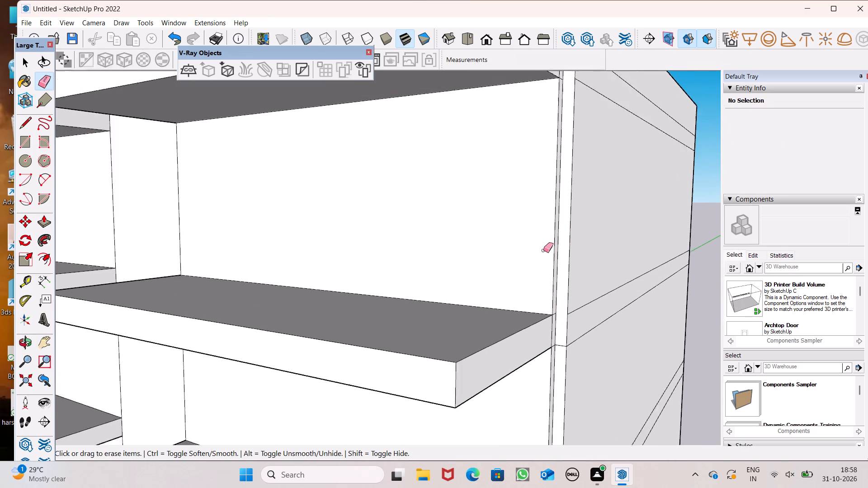
Push/Pull the top storey's narrow right corner strip outward and adjust it flush with the slab fronts.
scroll(543, 250, "down", 5)
left_click(42, 221)
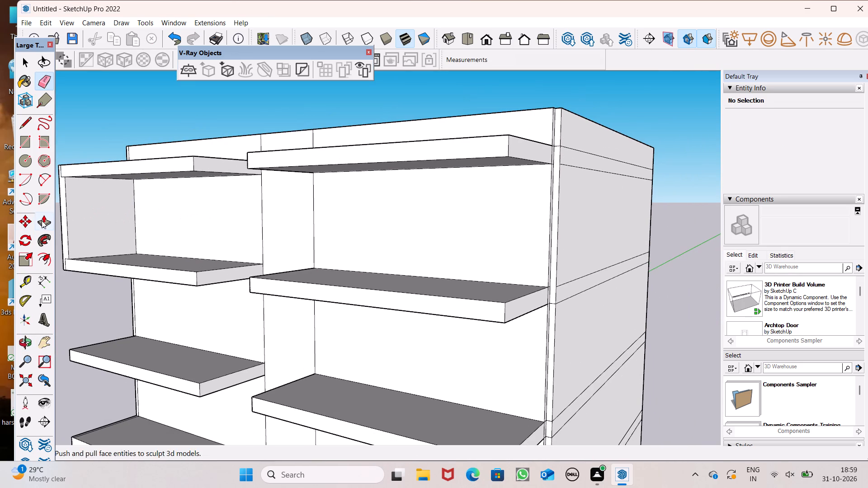
scroll(302, 158, "down", 3)
middle_click_drag(383, 224, 449, 277)
scroll(581, 255, "up", 6)
middle_click_drag(583, 278, 556, 244)
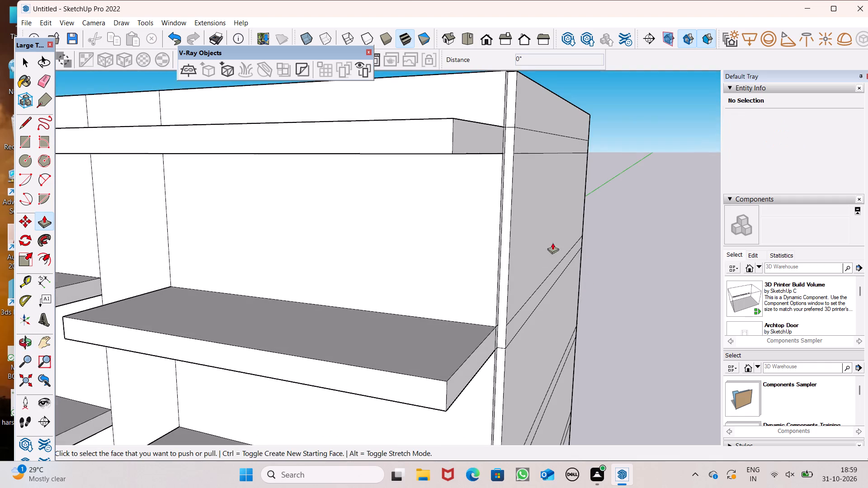
left_click_drag(505, 327, 500, 341)
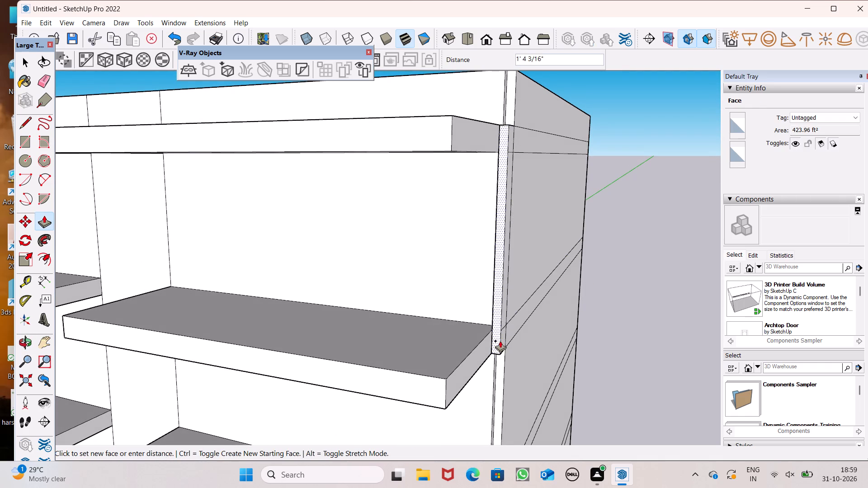
left_click_drag(500, 341, 421, 370)
scroll(399, 277, "down", 5)
middle_click_drag(418, 298, 496, 333)
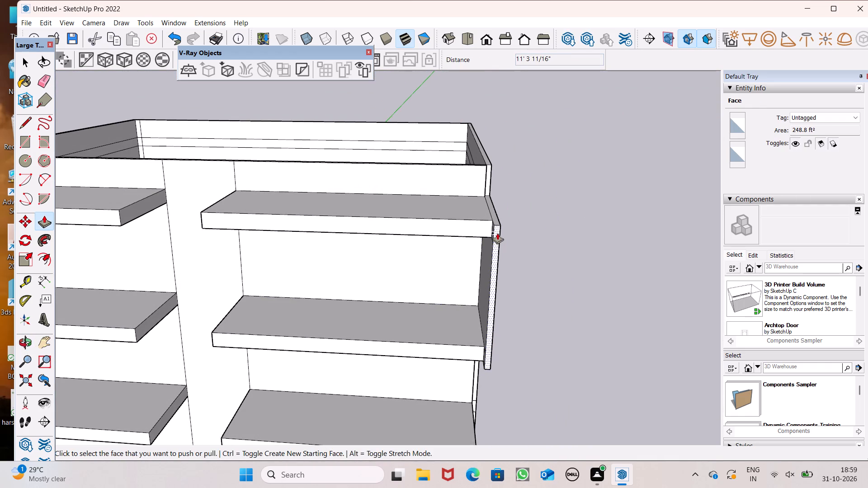
left_click_drag(497, 231, 478, 223)
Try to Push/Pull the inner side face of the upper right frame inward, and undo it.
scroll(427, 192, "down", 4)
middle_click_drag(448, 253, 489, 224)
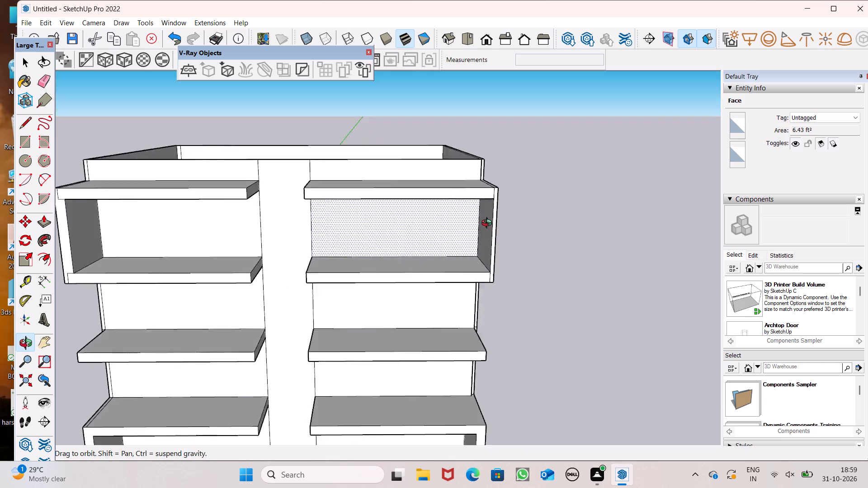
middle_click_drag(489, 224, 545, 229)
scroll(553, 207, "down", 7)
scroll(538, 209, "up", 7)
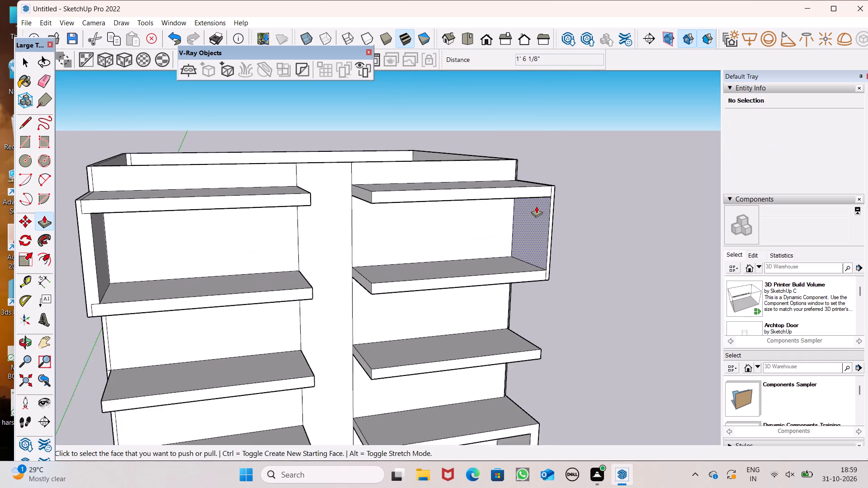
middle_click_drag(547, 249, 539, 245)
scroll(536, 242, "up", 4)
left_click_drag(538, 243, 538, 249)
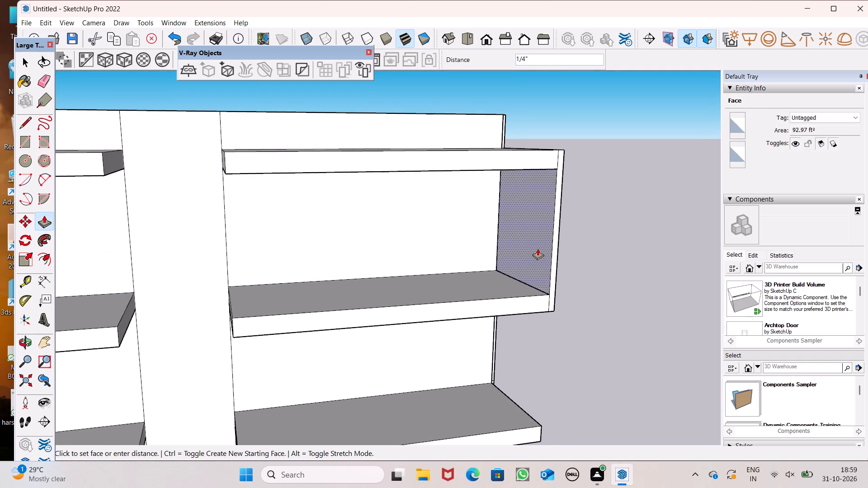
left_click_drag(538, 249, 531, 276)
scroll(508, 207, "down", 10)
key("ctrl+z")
Push/Pull the inner side face of the upper right frame inward 10 3/16" to match the lower right frame.
middle_click_drag(540, 300, 565, 267, "ctrl")
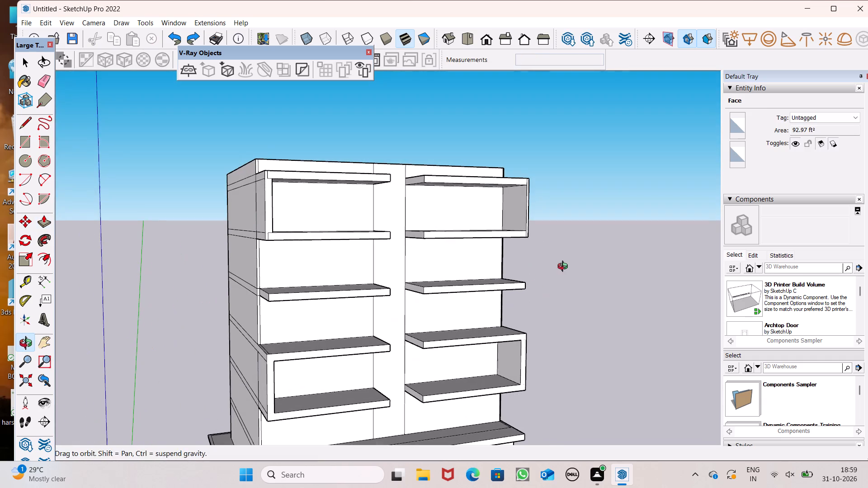
middle_click_drag(565, 267, 565, 267, "ctrl")
left_click_drag(518, 219, 512, 336)
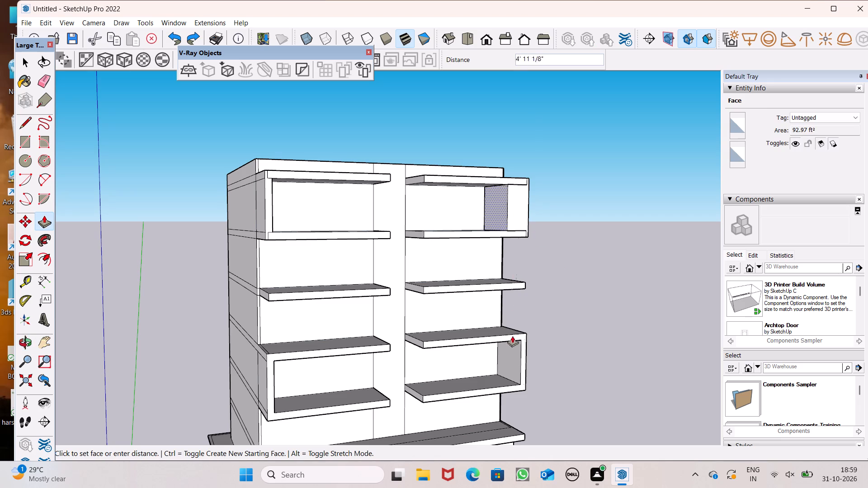
left_click_drag(512, 336, 517, 341)
Erase the leftover short edges at the top and bottom outer corners of the upper right frame's front face.
scroll(501, 249, "down", 2)
middle_click_drag(517, 251, 475, 260)
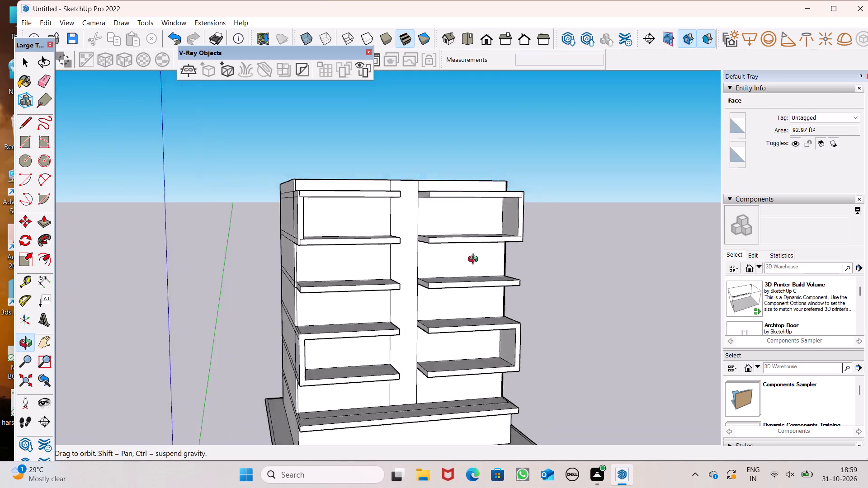
middle_click_drag(475, 260, 393, 253)
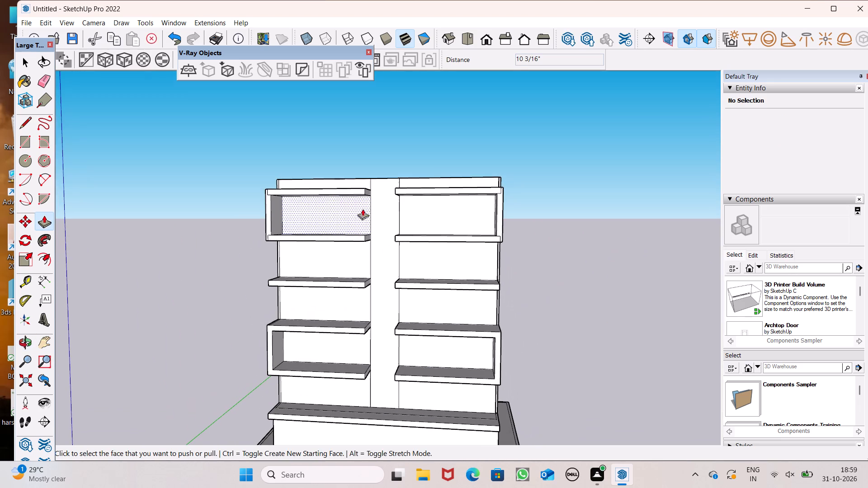
left_click(47, 80)
scroll(477, 151, "up", 6)
scroll(495, 223, "up", 6)
left_click_drag(529, 206, 534, 195)
scroll(500, 176, "down", 4)
scroll(539, 324, "up", 6)
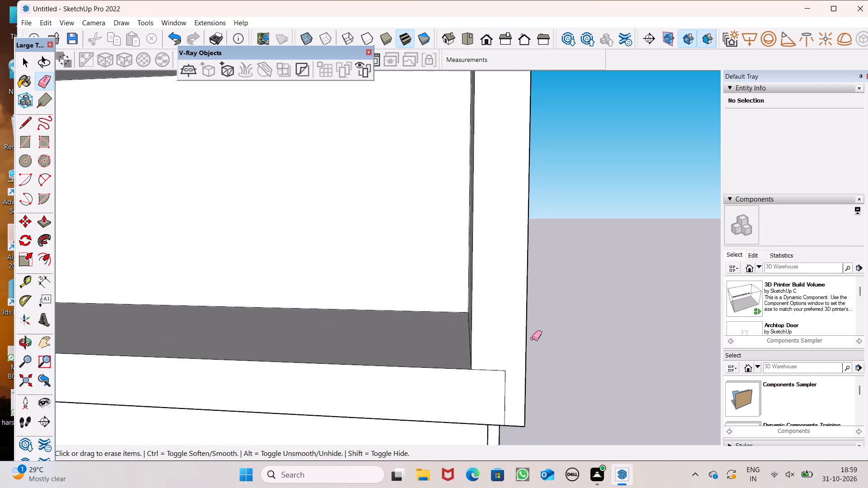
left_click_drag(505, 372, 500, 374)
left_click_drag(500, 366, 500, 358)
scroll(489, 210, "down", 16)
scroll(527, 180, "down", 7)
Erase the leftover short edges at the top and bottom outer corners of the upper left frame's front face.
middle_click_drag(509, 203, 571, 225)
scroll(563, 210, "down", 5)
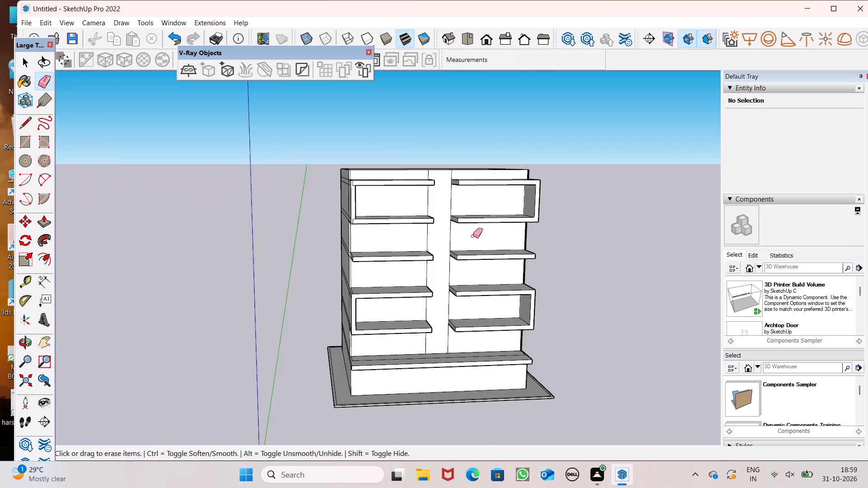
middle_click_drag(476, 235, 588, 229)
scroll(439, 185, "up", 8)
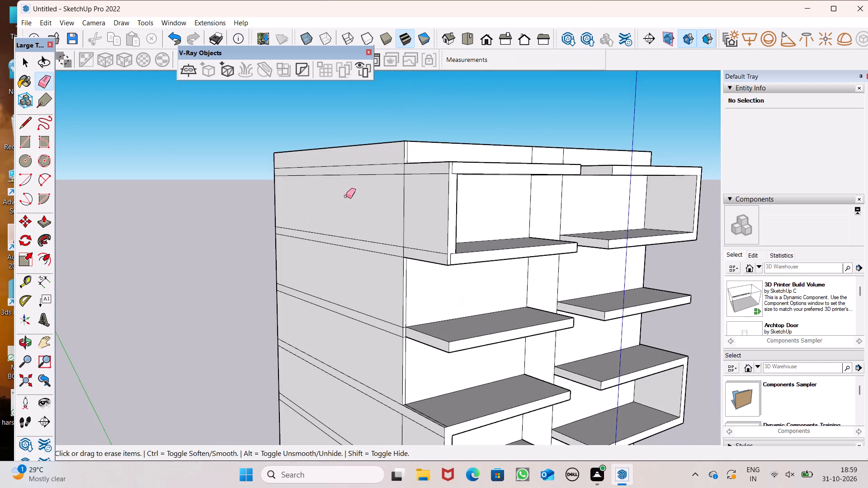
scroll(441, 177, "up", 8)
left_click_drag(434, 182, 429, 170)
double_click(429, 170)
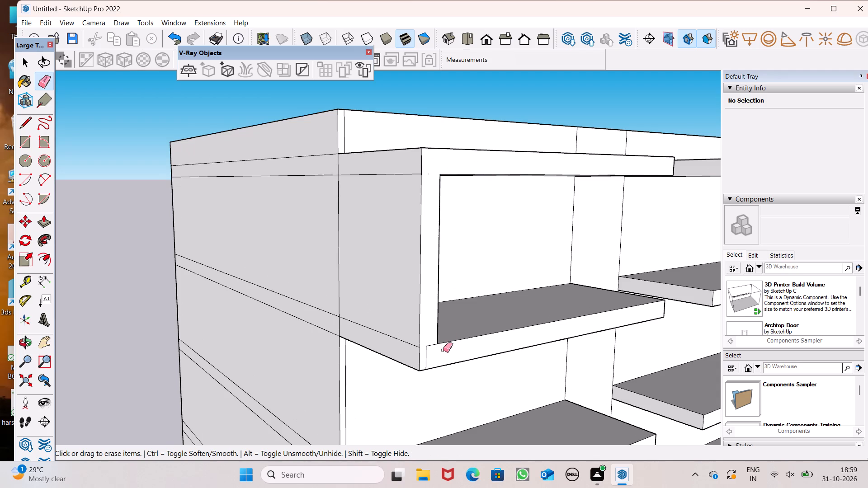
left_click_drag(430, 353, 426, 353)
left_click(428, 348)
Erase the upper and lower band lines crossing the outer side face of the upper left projecting frame.
scroll(413, 238, "down", 8)
left_click_drag(398, 203, 401, 223)
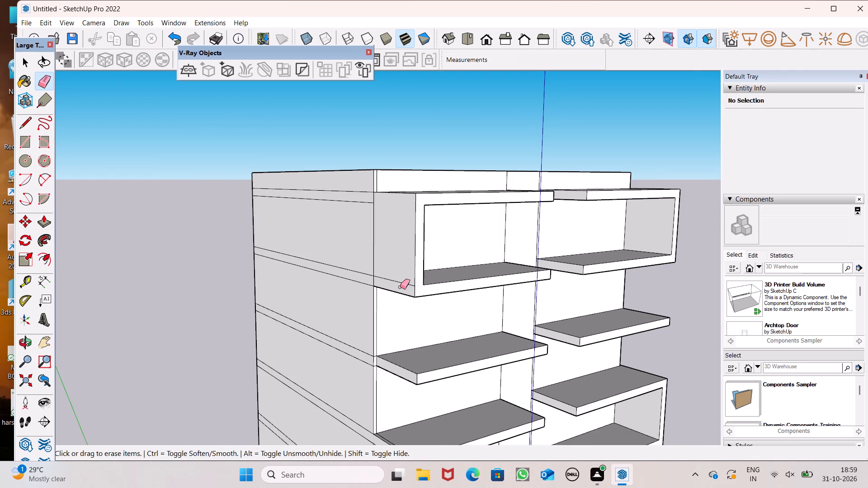
left_click_drag(400, 287, 399, 268)
scroll(382, 207, "down", 6)
middle_click_drag(414, 262, 475, 195)
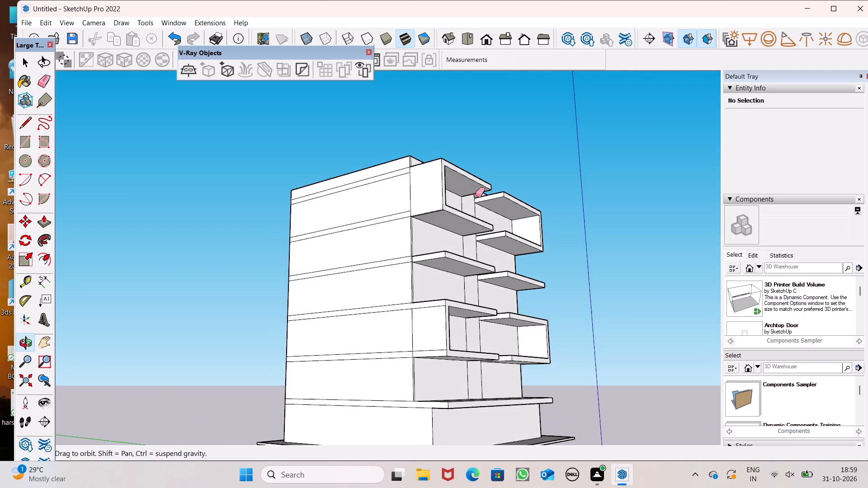
Erase the upper and lower band lines crossing the outer side face of the lower left projecting frame.
middle_click_drag(475, 195, 482, 184)
scroll(453, 368, "up", 5)
left_click(403, 275)
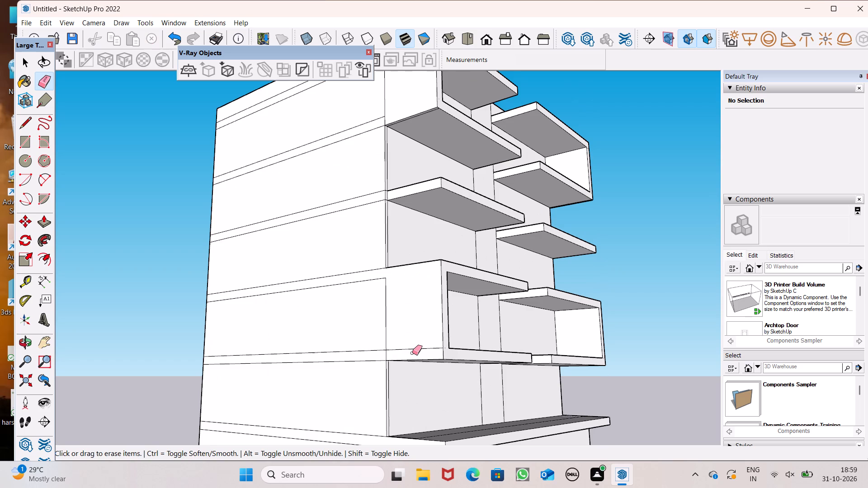
left_click_drag(412, 348, 415, 341)
scroll(410, 300, "down", 4)
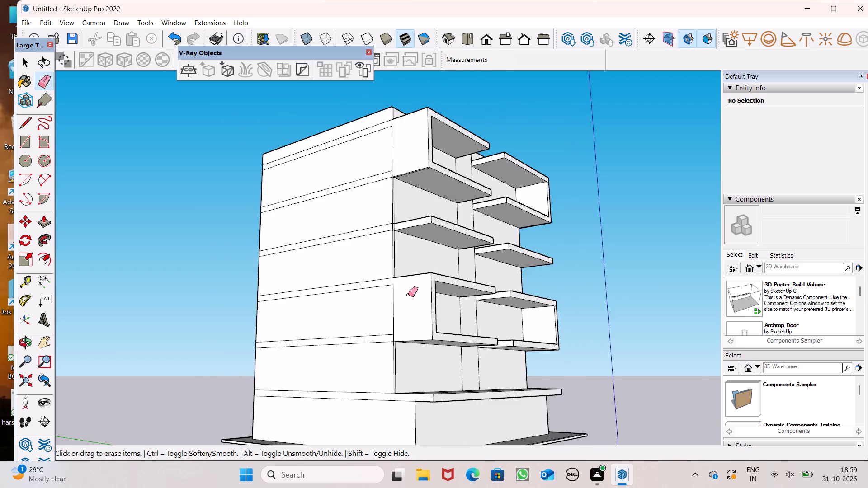
Examine the junctions between the projecting slabs, frames and side walls on both sides of the building.
scroll(408, 295, "down", 3)
middle_click_drag(408, 295, 467, 334)
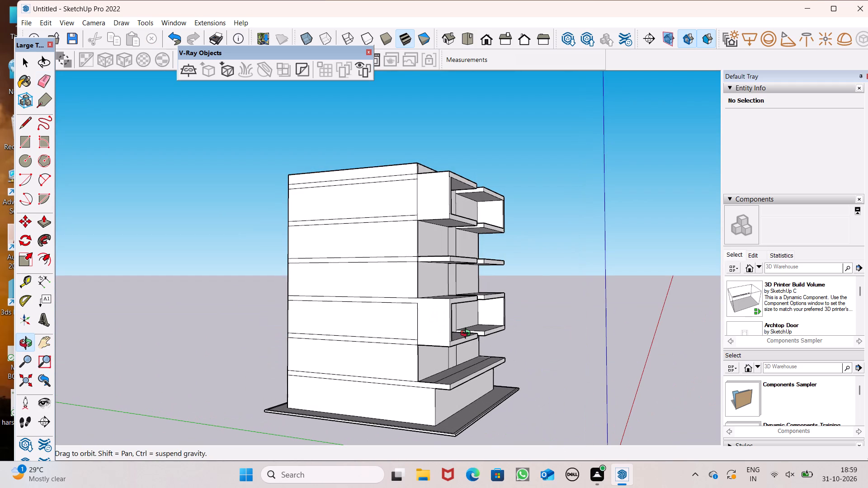
middle_click_drag(467, 334, 403, 336)
scroll(396, 244, "down", 3)
middle_click_drag(476, 282, 457, 295)
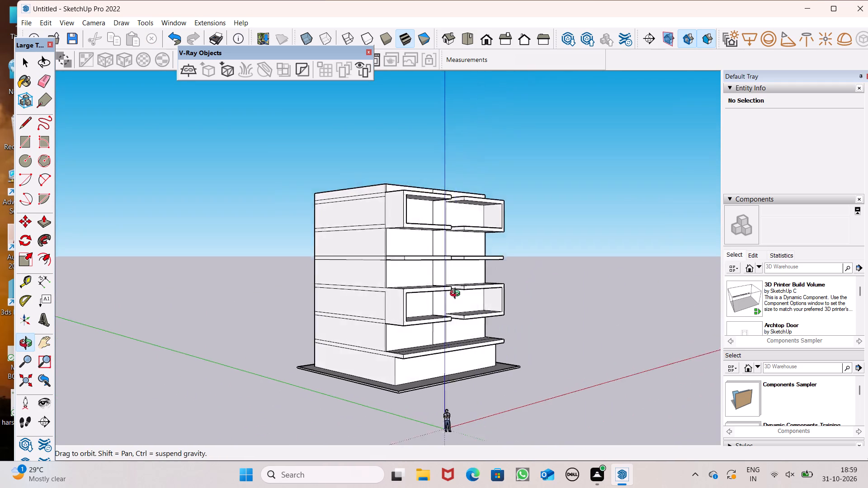
middle_click_drag(457, 295, 490, 310)
scroll(422, 275, "up", 14)
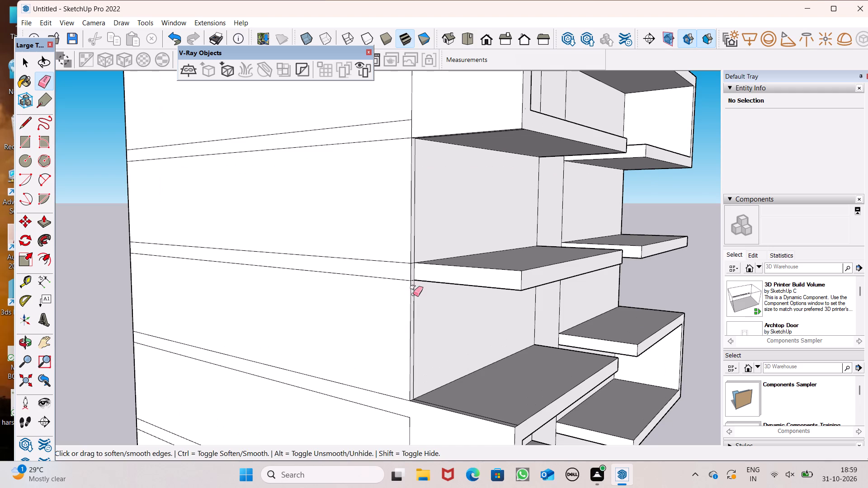
middle_click_drag(414, 291, 399, 282)
scroll(399, 283, "up", 6)
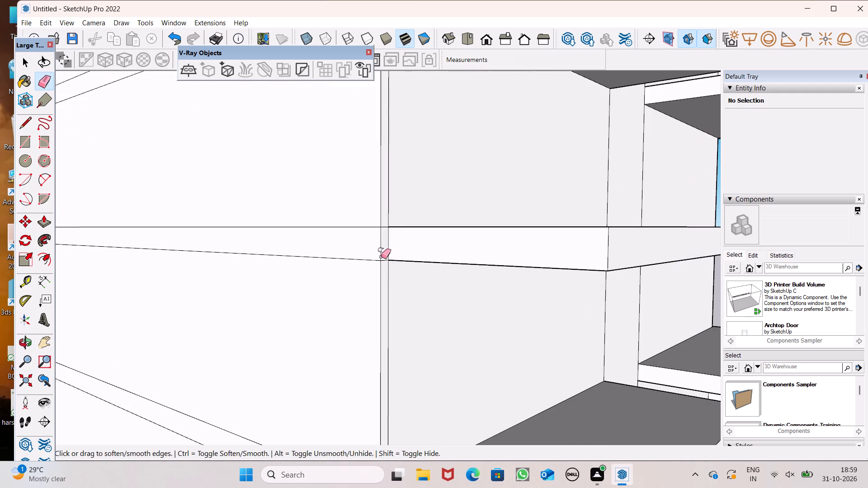
scroll(404, 228, "down", 7)
key("space")
scroll(406, 232, "down", 5)
middle_click_drag(462, 258, 111, 266)
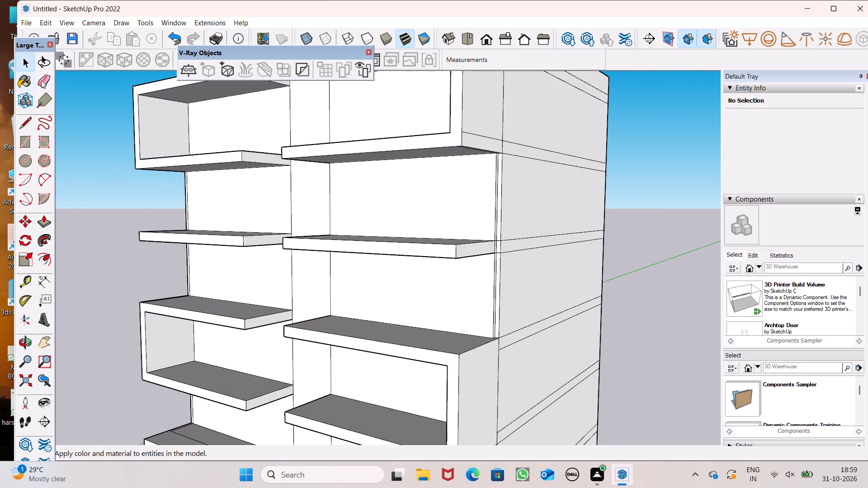
left_click_drag(41, 80, 61, 94)
scroll(440, 249, "up", 5)
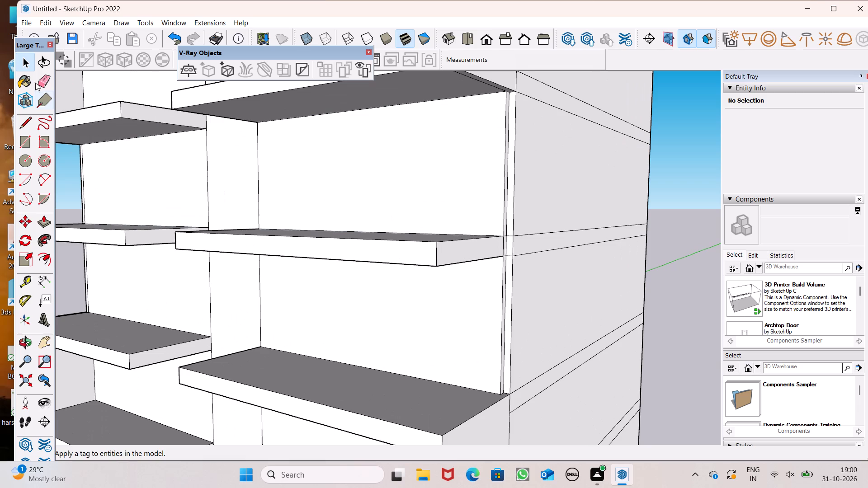
scroll(438, 206, "down", 13)
middle_click_drag(462, 197, 514, 197)
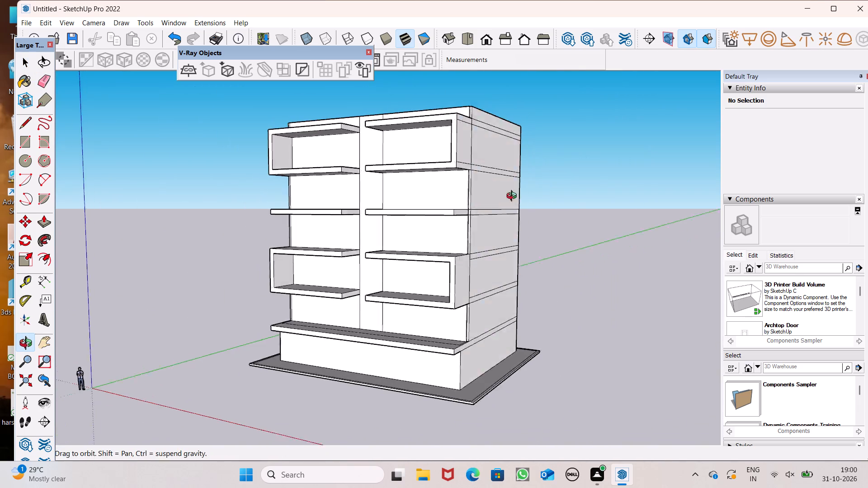
middle_click_drag(514, 197, 635, 195)
scroll(448, 174, "down", 5)
middle_click_drag(227, 240, 483, 298)
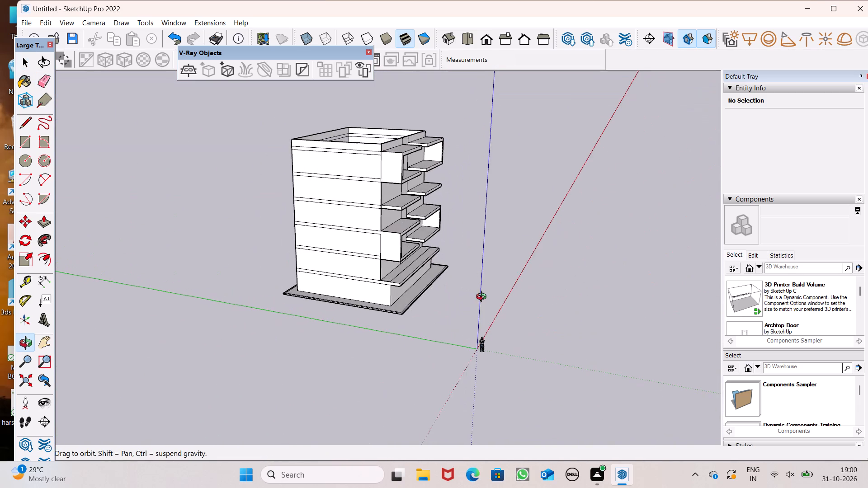
middle_click_drag(483, 298, 475, 291)
scroll(403, 211, "up", 7)
scroll(433, 267, "up", 1)
middle_click_drag(433, 267, 427, 268)
scroll(417, 235, "down", 4)
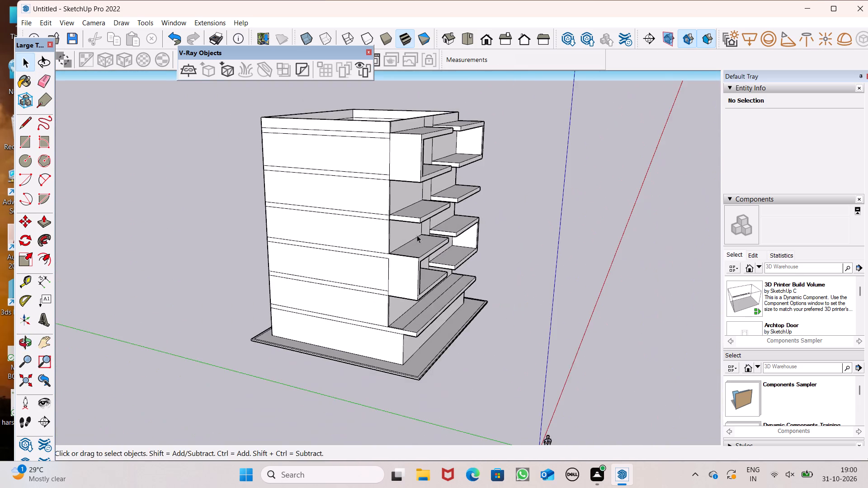
middle_click_drag(417, 235, 503, 268)
Push/Pull the outer end face of the middle left slab outward 6" to align with the side wall.
left_click(40, 223)
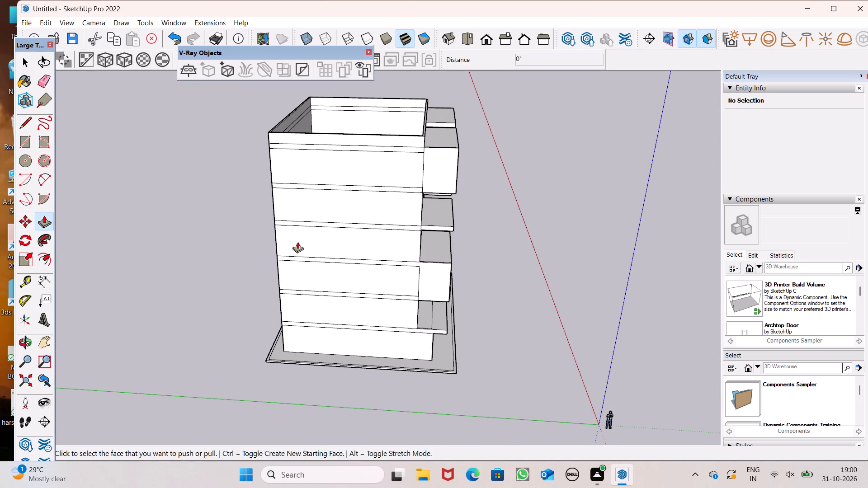
middle_click_drag(300, 241, 284, 252)
scroll(367, 252, "up", 8)
scroll(440, 234, "up", 6)
left_click_drag(437, 226, 436, 226)
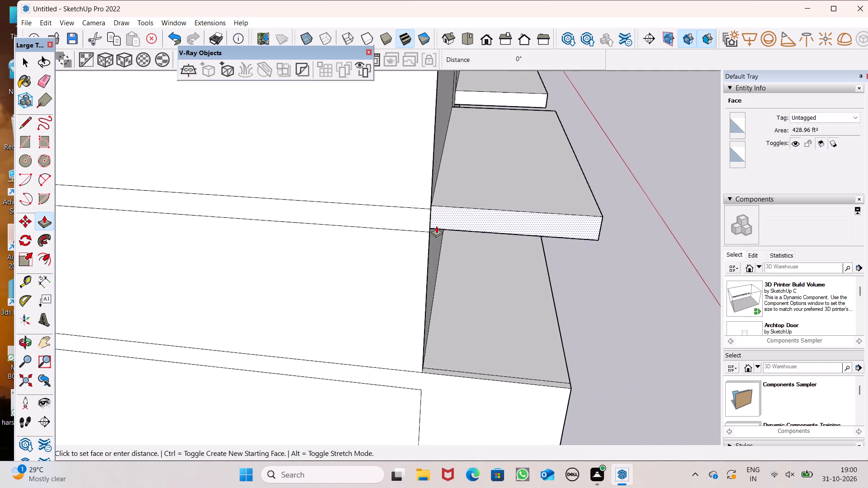
left_click_drag(436, 226, 429, 231)
scroll(431, 187, "down", 5)
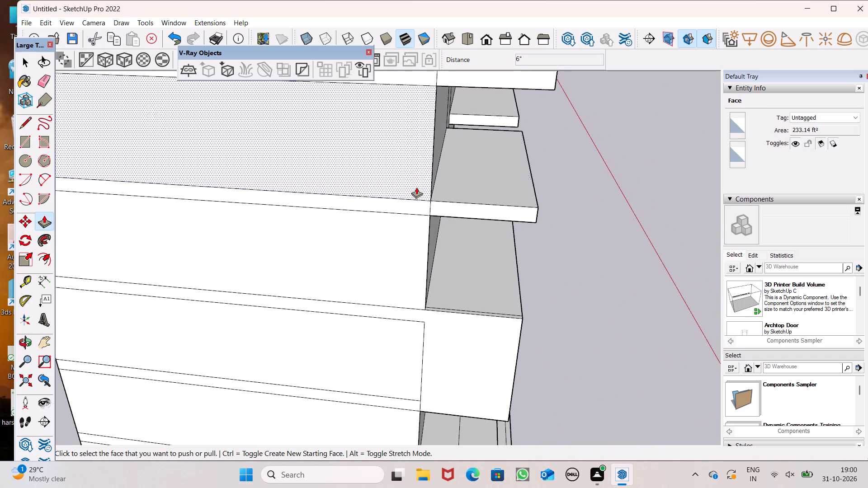
Erase the short edge separating the middle left slab's end face from the side wall band.
left_click(42, 78)
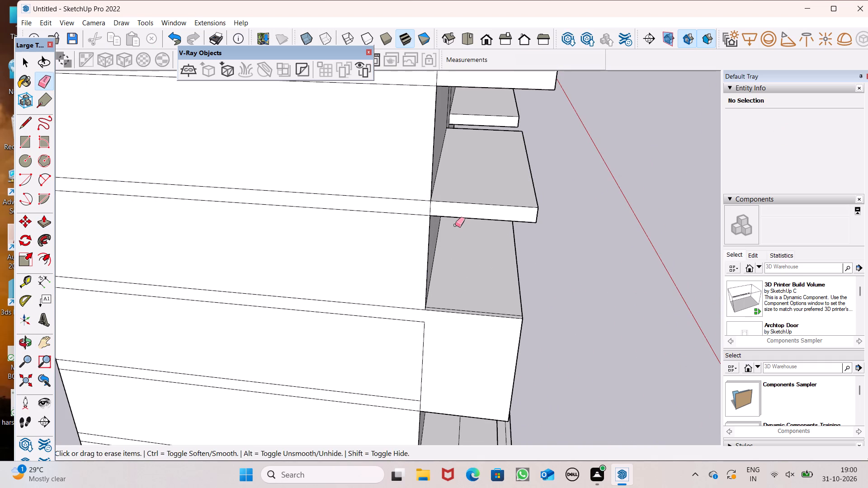
left_click_drag(434, 209, 428, 208)
key("space")
scroll(502, 177, "down", 4)
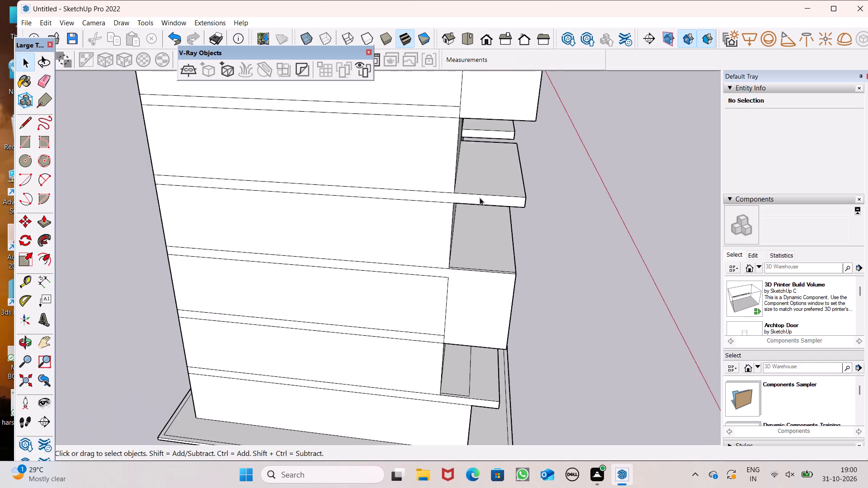
middle_click_drag(480, 197, 503, 173)
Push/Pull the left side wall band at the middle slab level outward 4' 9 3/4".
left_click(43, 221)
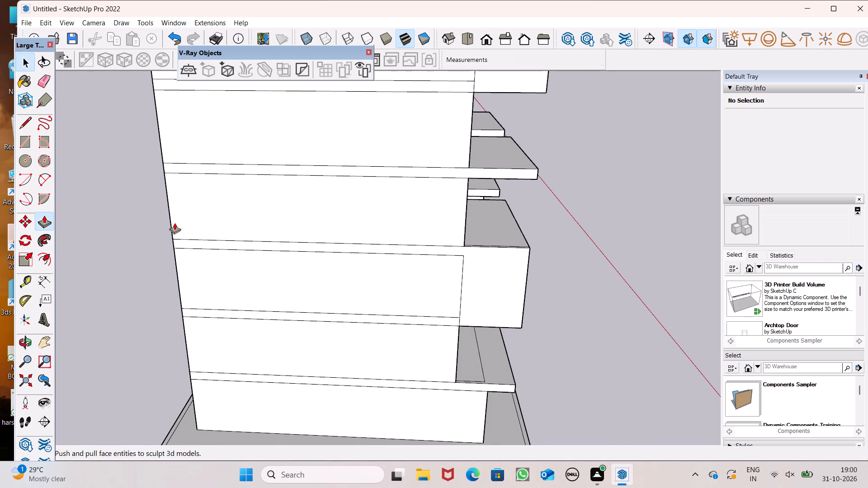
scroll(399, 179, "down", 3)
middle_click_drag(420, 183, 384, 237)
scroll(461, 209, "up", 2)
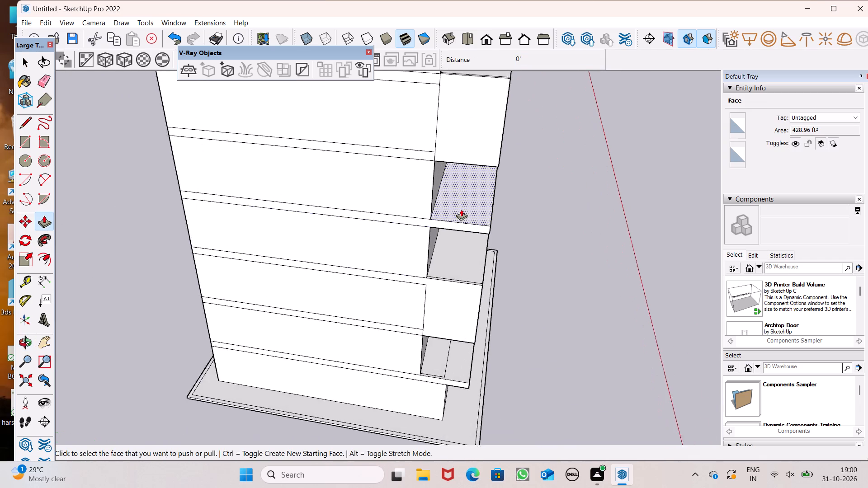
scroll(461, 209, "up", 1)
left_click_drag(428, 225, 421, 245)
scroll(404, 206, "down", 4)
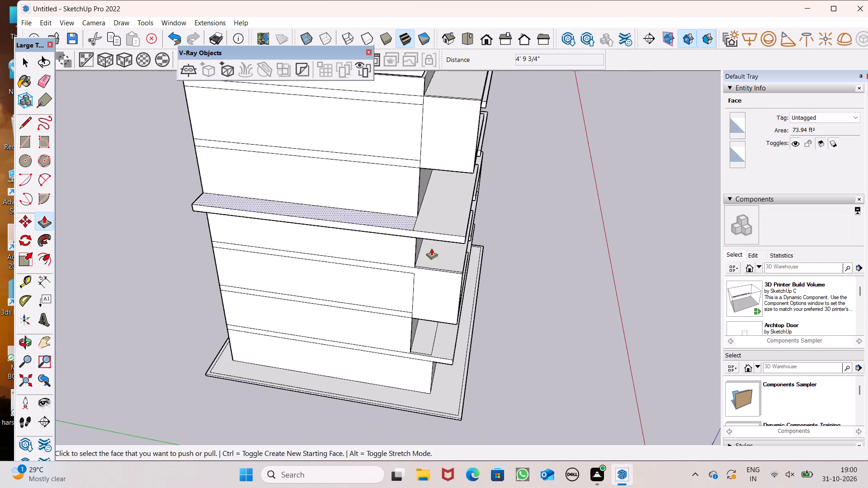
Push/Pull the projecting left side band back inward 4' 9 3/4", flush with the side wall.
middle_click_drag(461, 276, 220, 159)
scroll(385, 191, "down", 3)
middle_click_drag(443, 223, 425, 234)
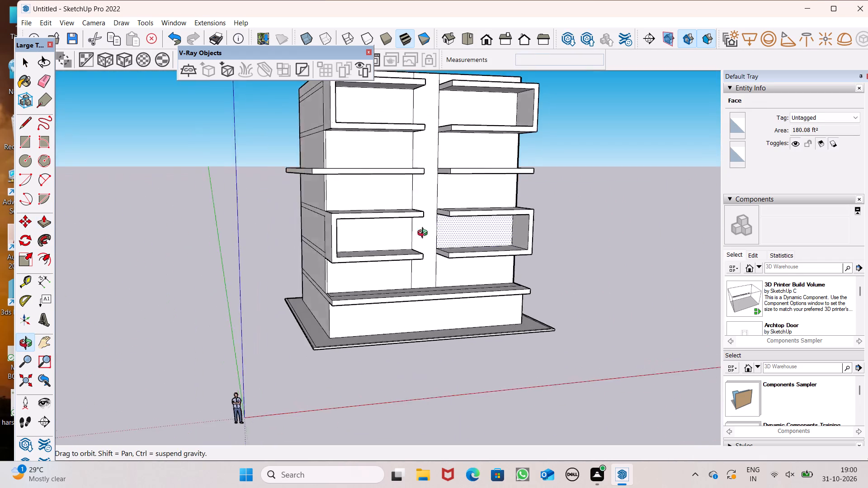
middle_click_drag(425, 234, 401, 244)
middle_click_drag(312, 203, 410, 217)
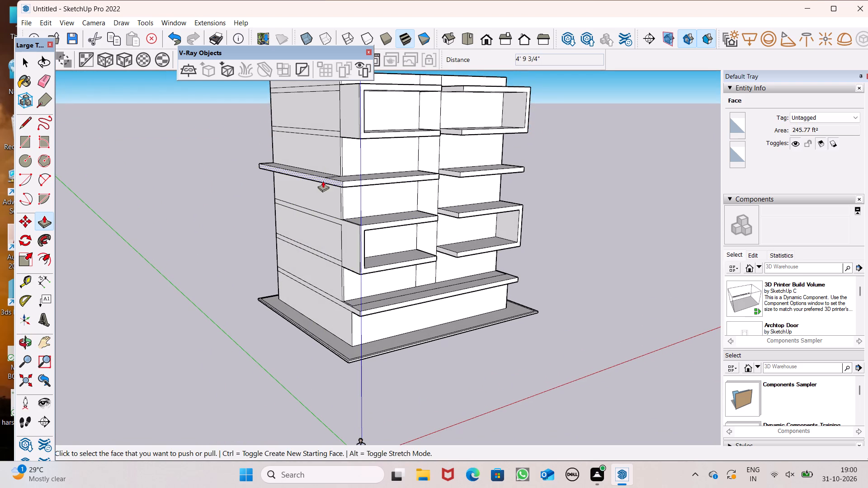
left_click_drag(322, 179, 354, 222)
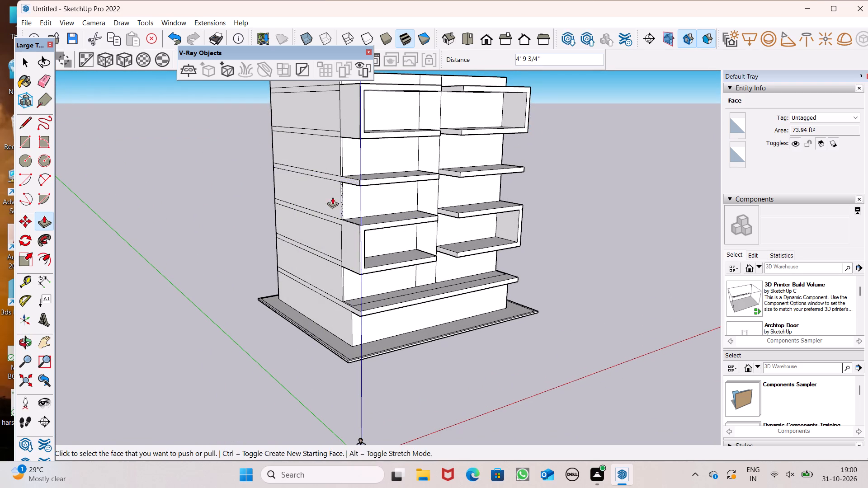
Examine the front facade and compare the slab and frame ends on the left and right sides.
scroll(332, 198, "down", 4)
middle_click_drag(428, 217, 275, 186)
scroll(275, 186, "up", 1)
scroll(373, 168, "down", 1)
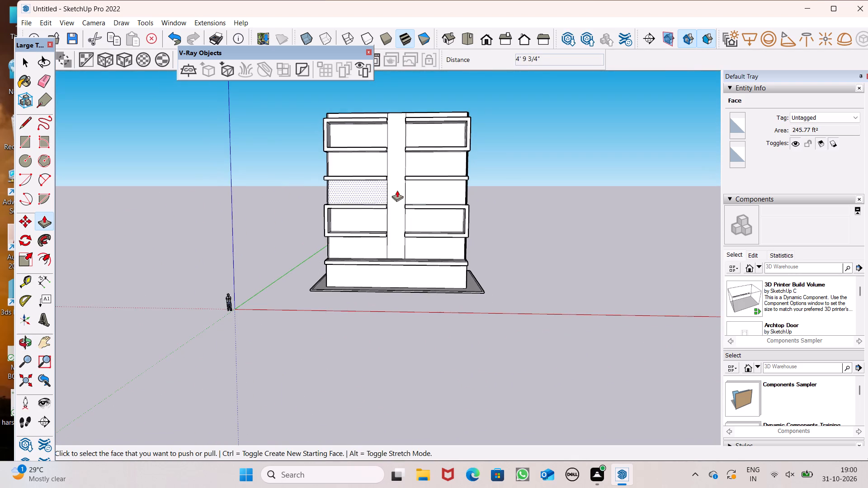
scroll(391, 198, "down", 3)
middle_click_drag(419, 223, 367, 227)
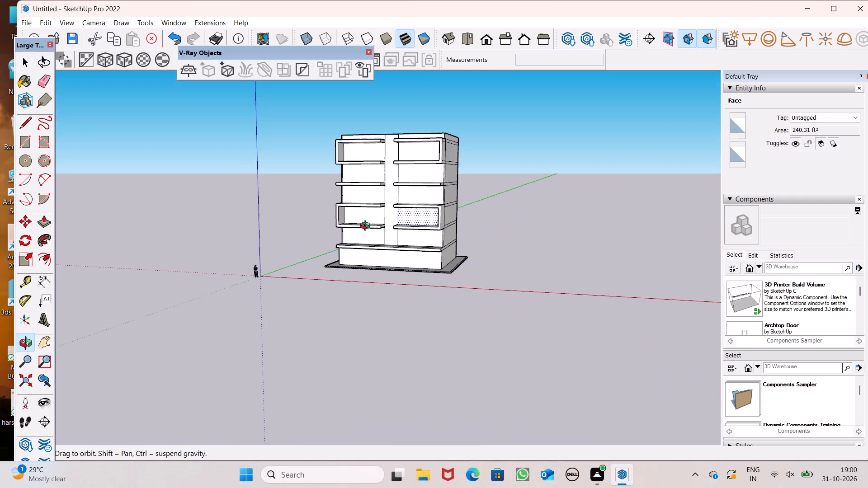
middle_click_drag(367, 227, 425, 226)
scroll(342, 166, "up", 3)
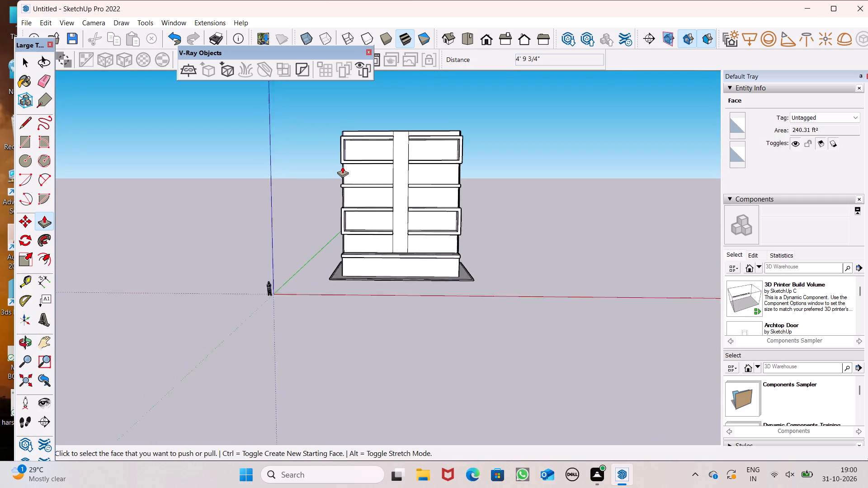
scroll(342, 166, "up", 2)
middle_click_drag(415, 223, 547, 234)
scroll(547, 234, "up", 7)
scroll(408, 193, "down", 3)
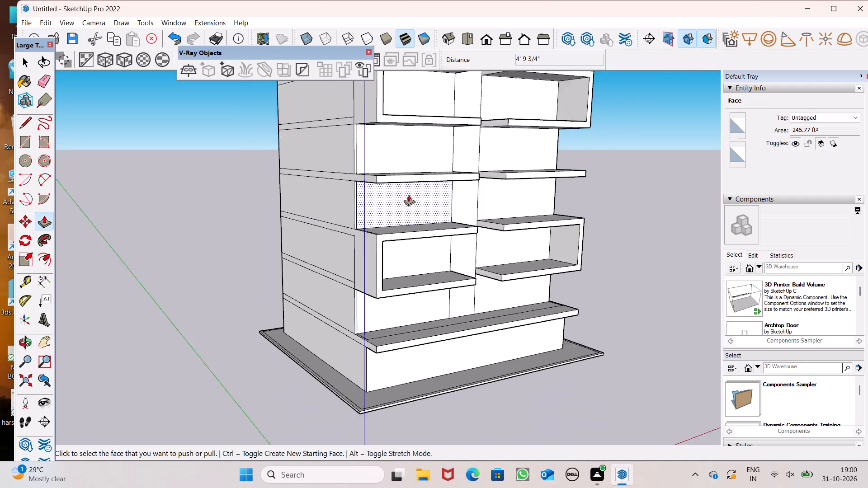
scroll(409, 195, "down", 2)
Push/Pull the outer end face of the middle right slab outward 6" towards the side wall.
middle_click_drag(465, 203, 71, 252)
scroll(206, 231, "up", 5)
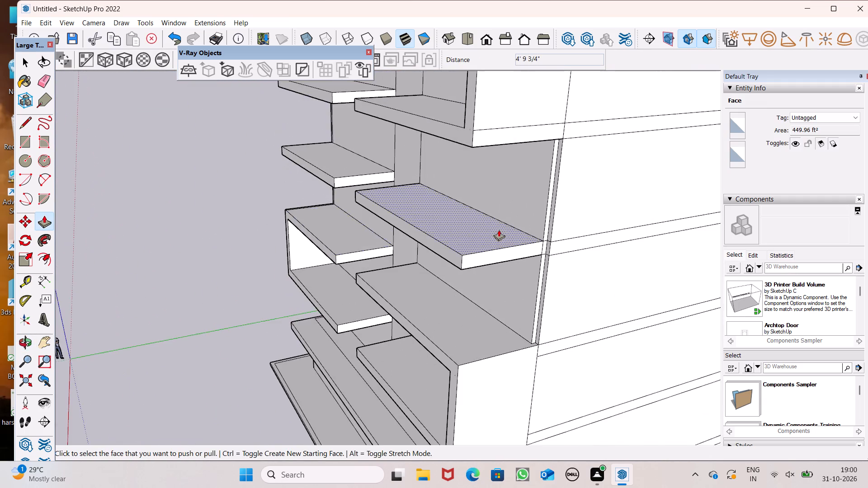
scroll(500, 230, "up", 7)
left_click_drag(554, 260, 576, 249)
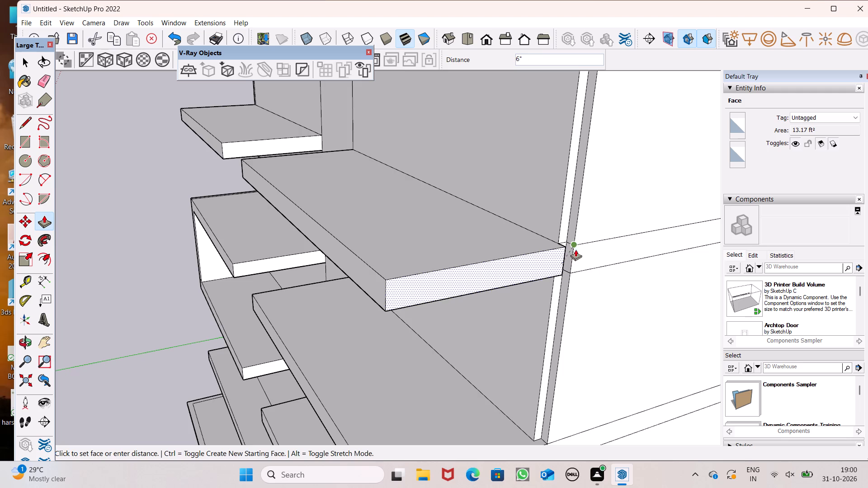
left_click_drag(576, 249, 575, 249)
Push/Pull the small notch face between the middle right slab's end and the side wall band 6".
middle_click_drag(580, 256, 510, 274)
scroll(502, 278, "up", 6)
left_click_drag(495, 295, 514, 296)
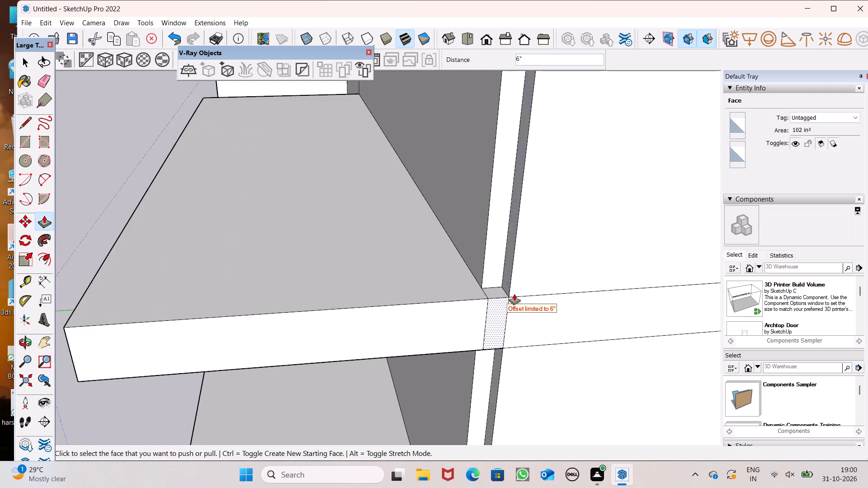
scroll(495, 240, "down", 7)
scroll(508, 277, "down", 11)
Examine the recessed wall corner and side bands around the middle right slab and lower right frame.
middle_click_drag(495, 273, 509, 211)
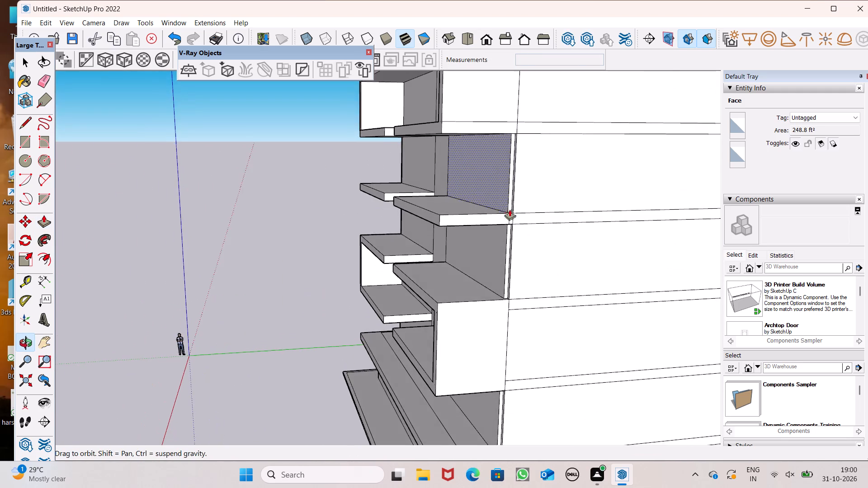
scroll(507, 189, "down", 5)
middle_click_drag(530, 297, 534, 327)
scroll(484, 282, "up", 6)
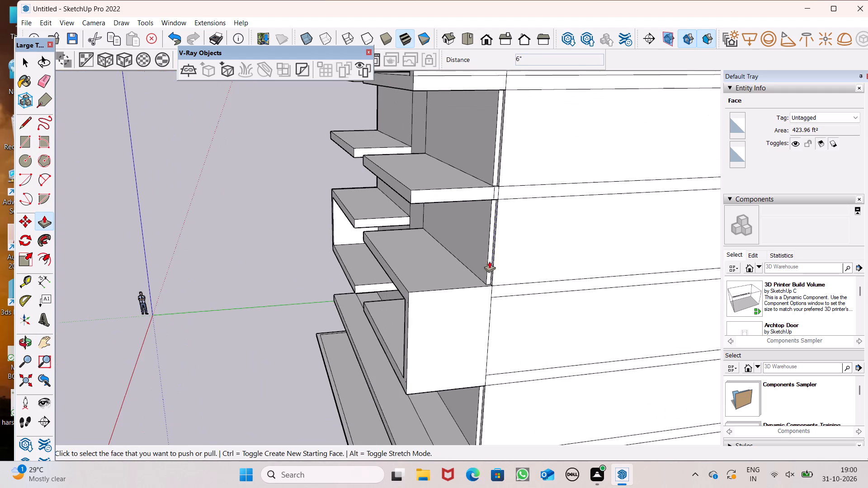
middle_click_drag(492, 270, 627, 258)
scroll(646, 279, "up", 1)
middle_click_drag(627, 258, 639, 272)
left_click_drag(48, 84, 52, 86)
scroll(487, 266, "up", 2)
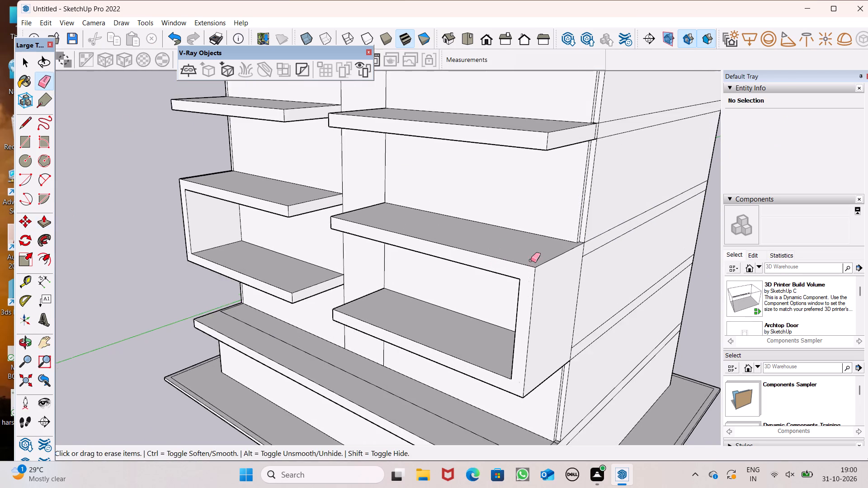
scroll(500, 269, "down", 5)
middle_click_drag(538, 277, 614, 275)
scroll(581, 230, "up", 8)
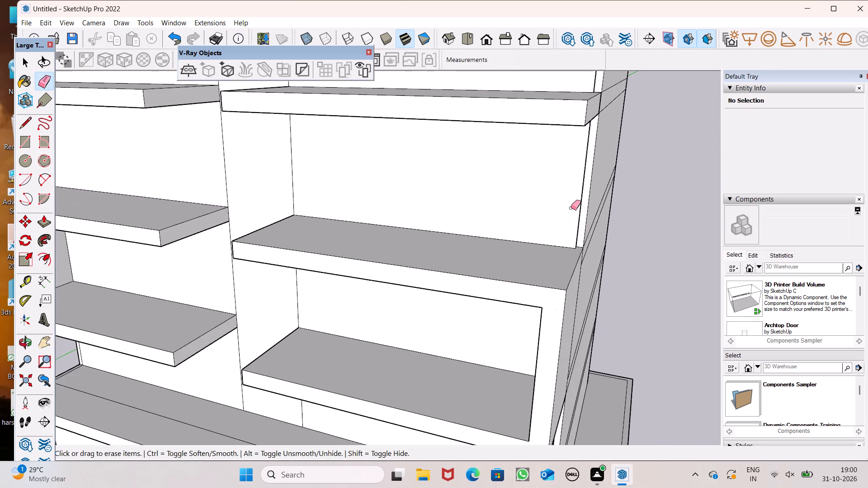
scroll(581, 221, "up", 9)
middle_click_drag(594, 249, 505, 244)
scroll(495, 245, "down", 7)
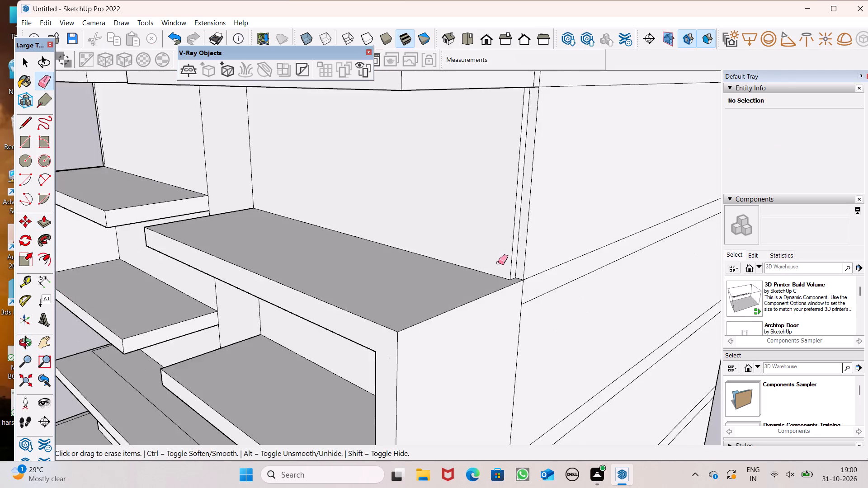
scroll(502, 268, "down", 6)
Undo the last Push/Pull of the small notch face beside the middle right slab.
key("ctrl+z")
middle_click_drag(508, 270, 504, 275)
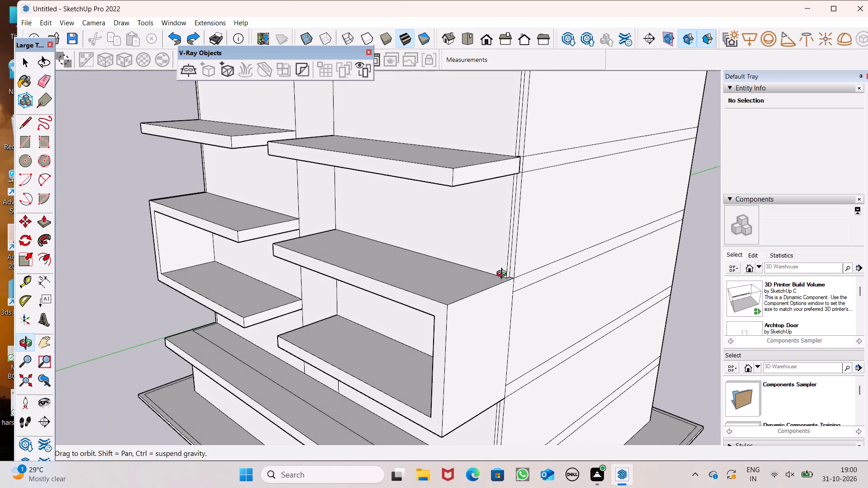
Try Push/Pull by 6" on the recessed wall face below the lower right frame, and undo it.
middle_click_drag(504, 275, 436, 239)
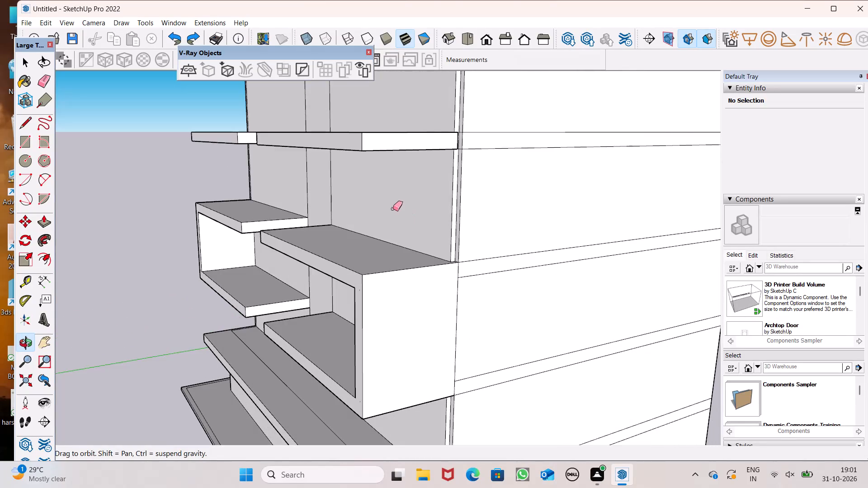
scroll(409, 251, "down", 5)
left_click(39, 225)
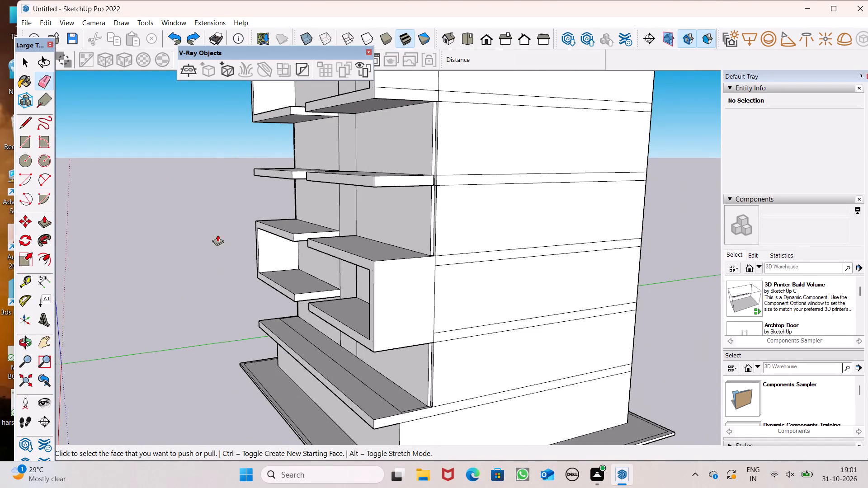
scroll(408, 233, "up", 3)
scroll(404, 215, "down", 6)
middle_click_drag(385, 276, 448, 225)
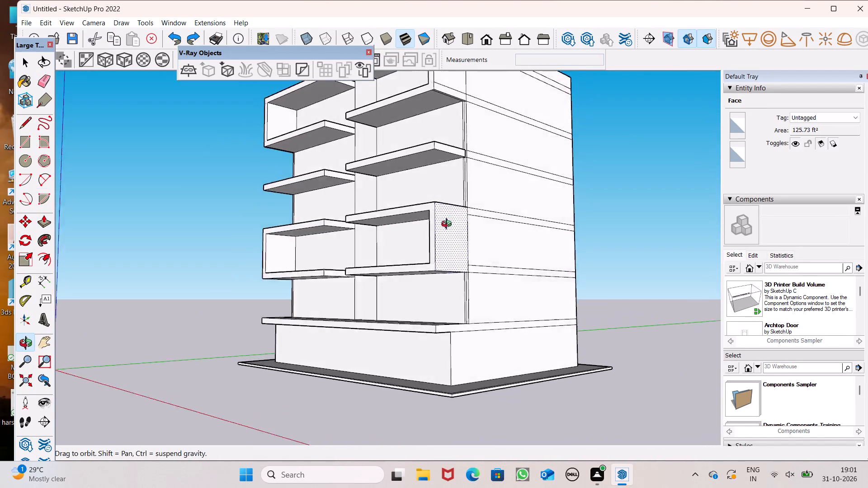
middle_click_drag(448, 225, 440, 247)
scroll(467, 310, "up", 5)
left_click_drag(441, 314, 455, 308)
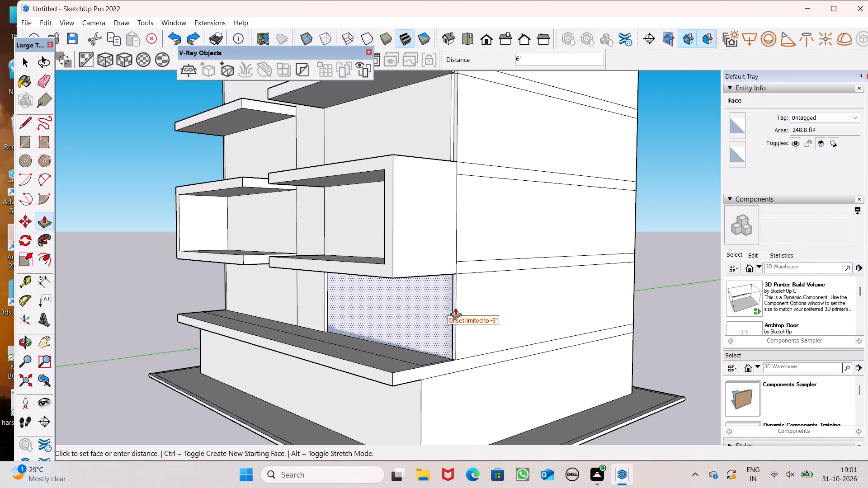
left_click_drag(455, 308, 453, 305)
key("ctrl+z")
Examine the corner where the recessed wall, the long lower ledge and the side wall meet below the right frame.
middle_click_drag(476, 352, 547, 378)
scroll(547, 378, "up", 8)
scroll(497, 380, "up", 10)
middle_click_drag(502, 391, 465, 422)
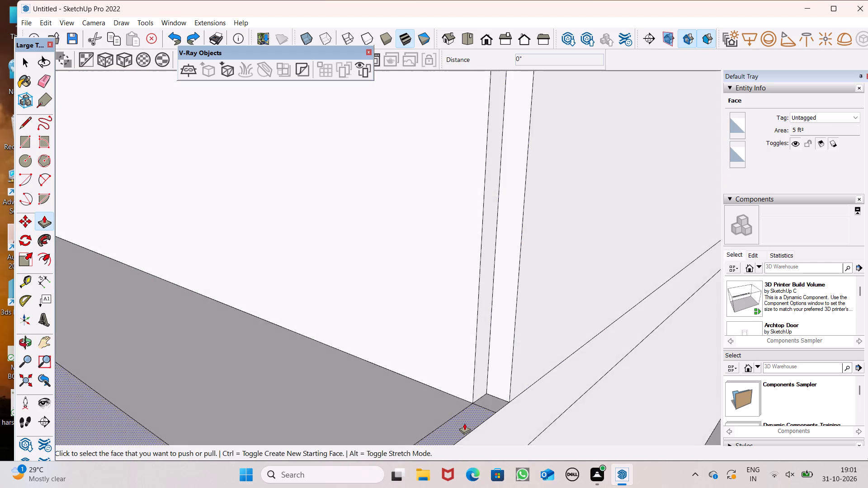
scroll(467, 413, "up", 5)
scroll(538, 326, "down", 16)
scroll(509, 338, "down", 7)
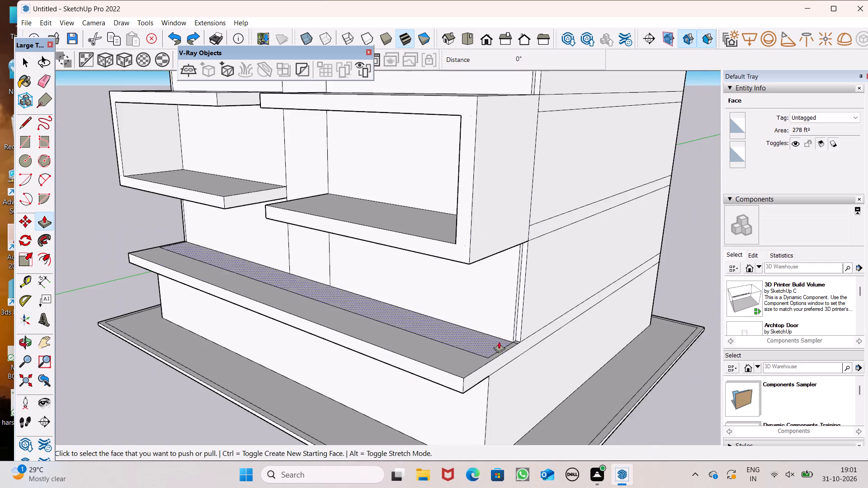
middle_click_drag(496, 333, 656, 320)
scroll(496, 291, "down", 6)
middle_click_drag(497, 291, 356, 361)
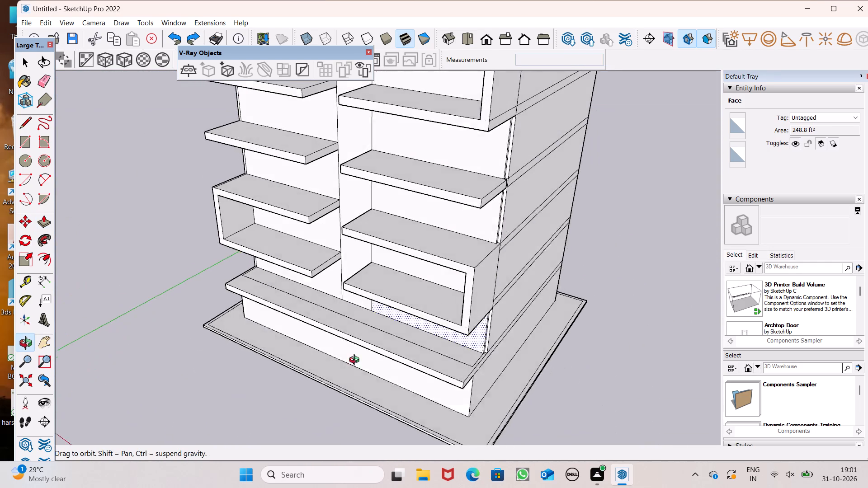
middle_click_drag(356, 361, 337, 335)
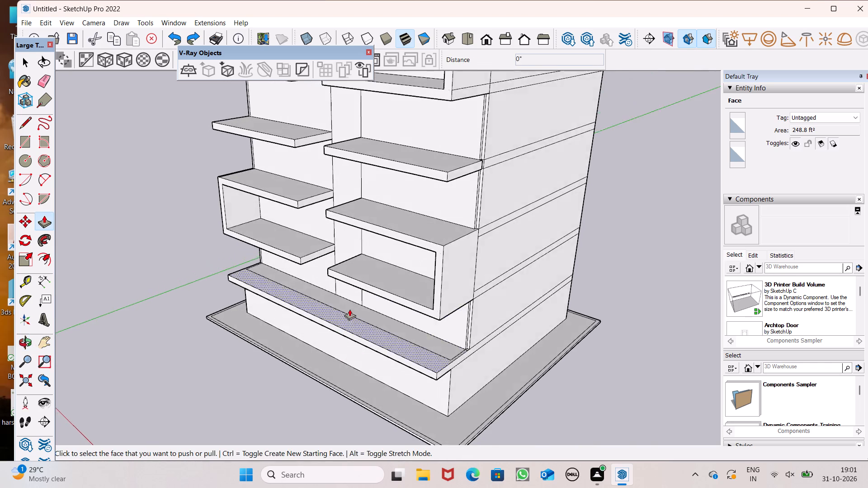
Push back the narrow side-wall end strips above and below the lower right frame 6", flush with the recessed wall.
scroll(382, 285, "up", 8)
scroll(509, 204, "up", 5)
left_click_drag(510, 212, 501, 222)
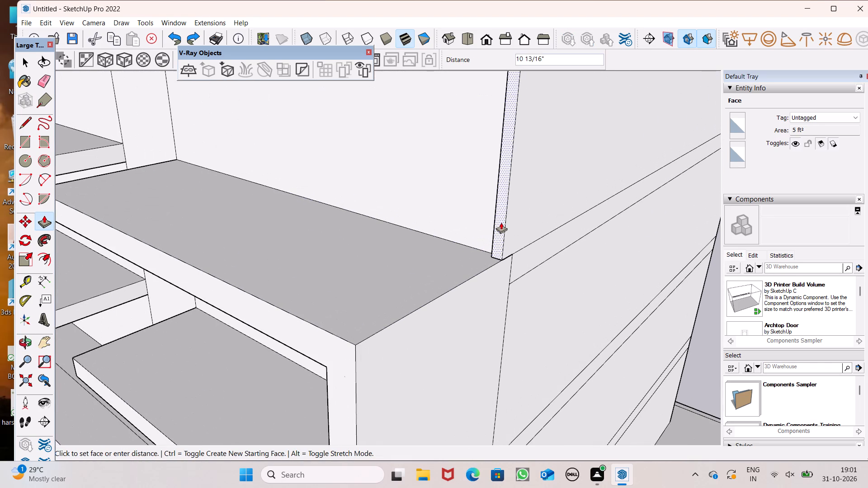
left_click_drag(501, 222, 474, 173)
scroll(484, 164, "down", 8)
middle_click_drag(516, 288, 524, 234)
scroll(497, 343, "up", 4)
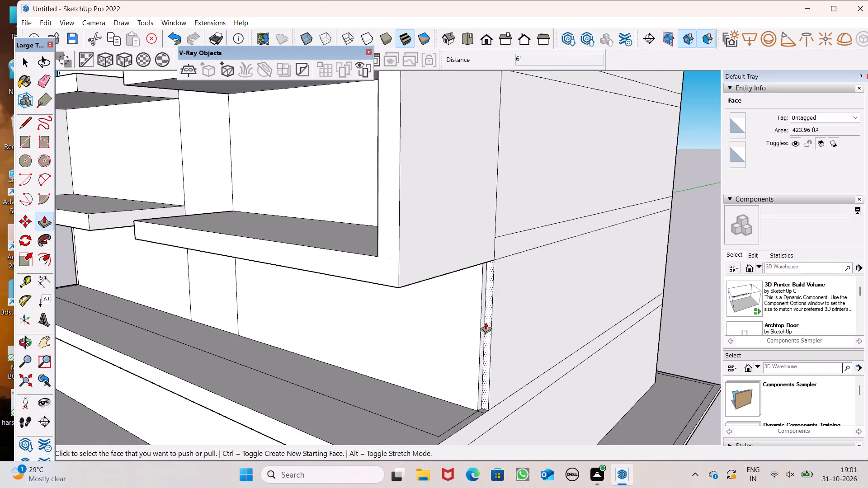
left_click_drag(486, 322, 474, 312)
Examine the slab and frame ends at the opposite side wall and compare them with the right-hand bays.
scroll(486, 354, "down", 15)
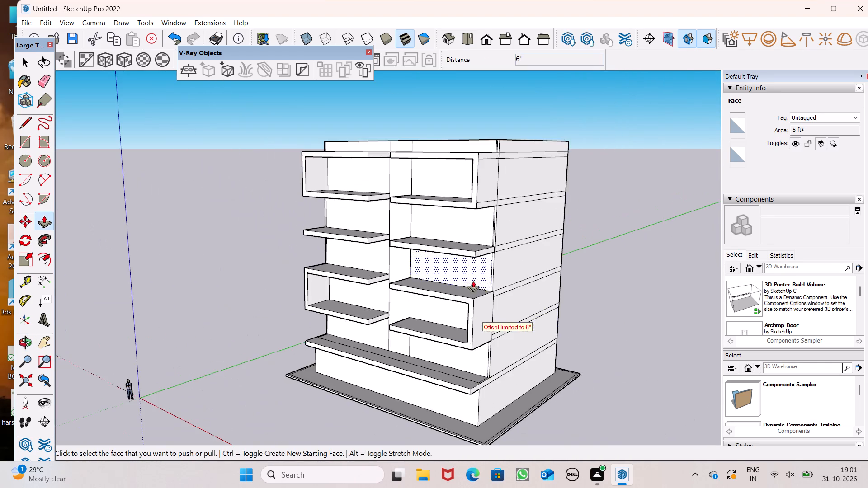
middle_click_drag(473, 281, 860, 304)
scroll(858, 300, "up", 1)
scroll(387, 250, "up", 9)
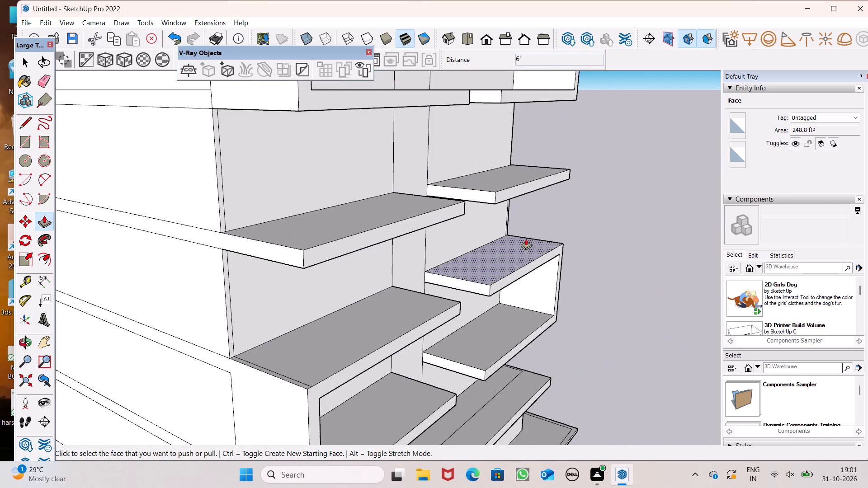
scroll(523, 243, "up", 8)
scroll(525, 258, "down", 15)
middle_click_drag(502, 274, 315, 296)
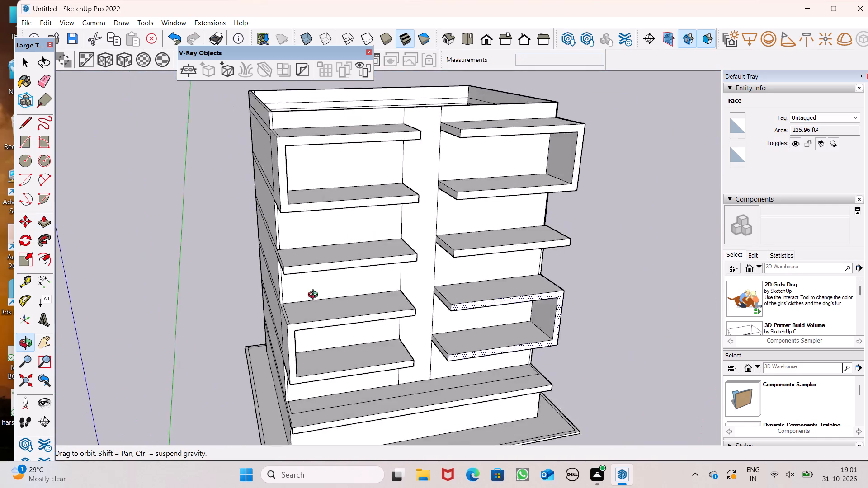
middle_click_drag(315, 296, 175, 274)
scroll(354, 235, "up", 4)
middle_click_drag(454, 279, 359, 282)
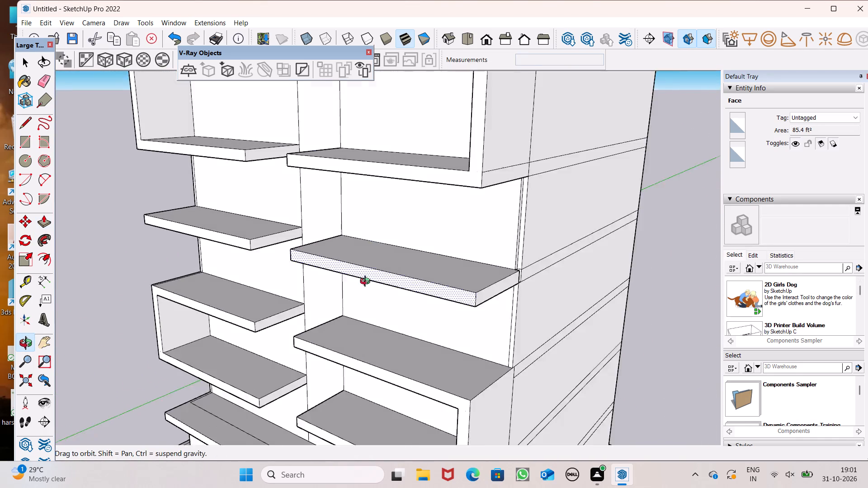
middle_click_drag(359, 282, 348, 282)
Push back the wall end strip above the middle right slab and the small notch face at that slab's end 6".
scroll(348, 282, "up", 1)
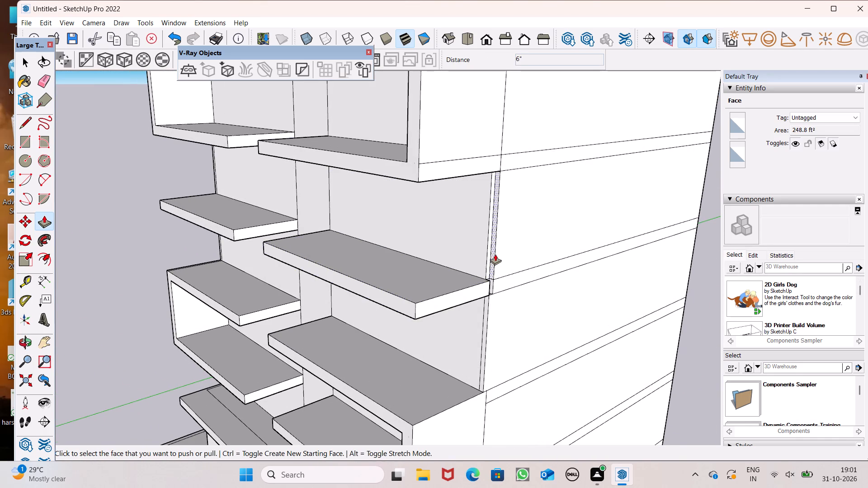
left_click_drag(493, 256, 469, 217)
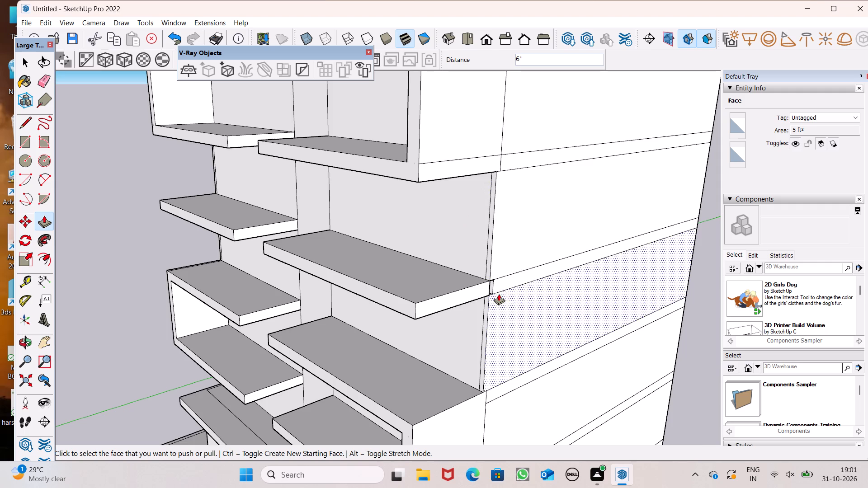
scroll(491, 286, "up", 7)
left_click_drag(491, 286, 466, 272)
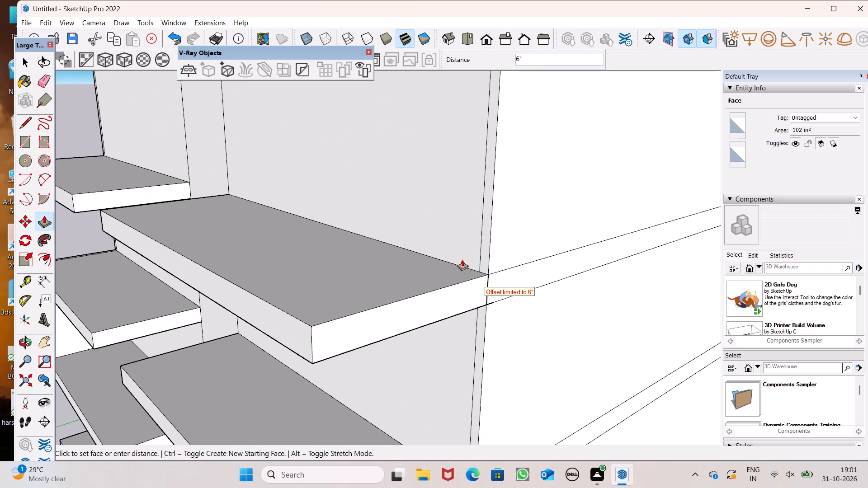
Push back the narrow side-wall end strip beside the parapet above the top right frame 6", flush with the parapet front.
scroll(490, 297, "down", 7)
middle_click_drag(507, 317, 557, 322)
scroll(496, 310, "down", 6)
middle_click_drag(500, 316, 566, 330)
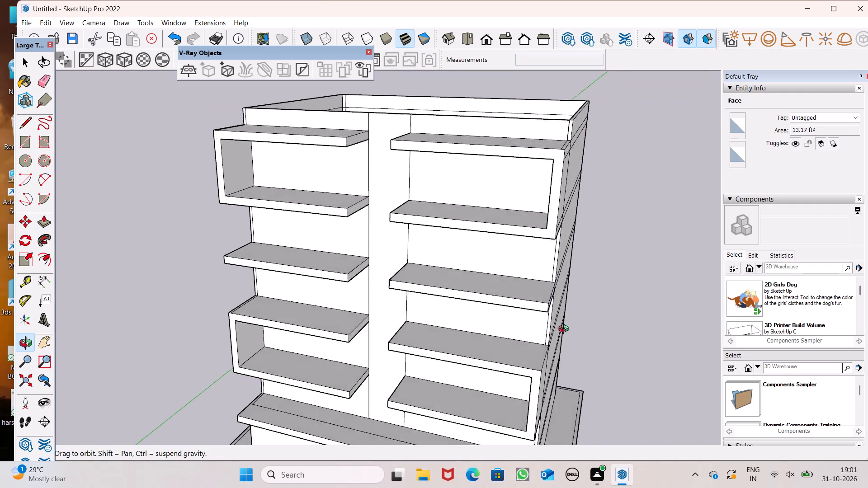
middle_click_drag(566, 330, 496, 356)
scroll(524, 226, "up", 7)
scroll(534, 161, "up", 5)
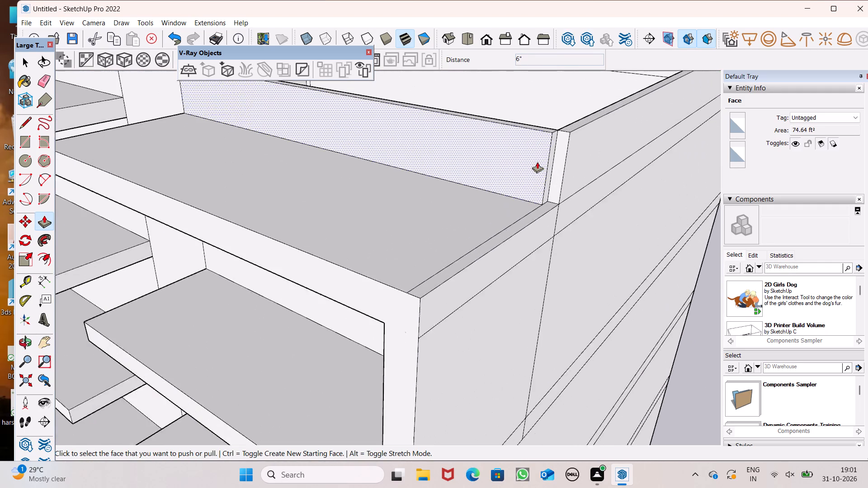
scroll(537, 162, "up", 3)
left_click_drag(561, 188, 536, 169)
Examine the top right frame, the parapet and the whole front facade from several sides.
scroll(535, 164, "down", 8)
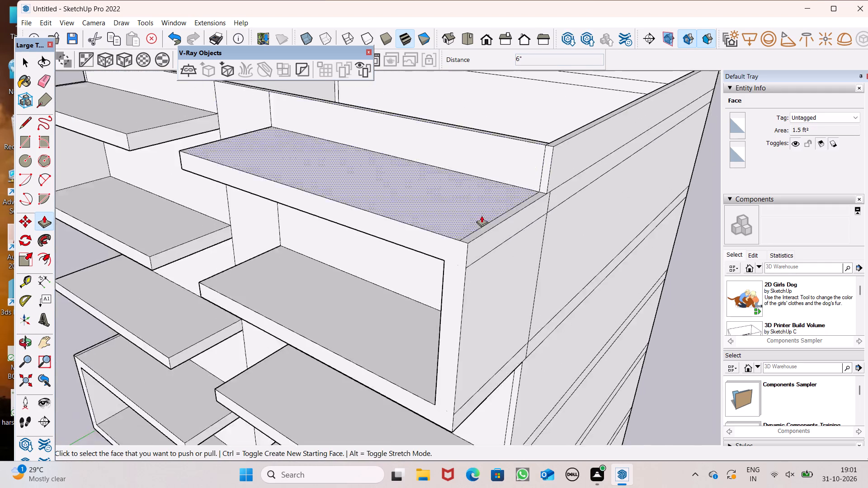
middle_click_drag(489, 218, 605, 100)
scroll(594, 117, "up", 1)
scroll(501, 180, "down", 6)
middle_click_drag(475, 217, 668, 215)
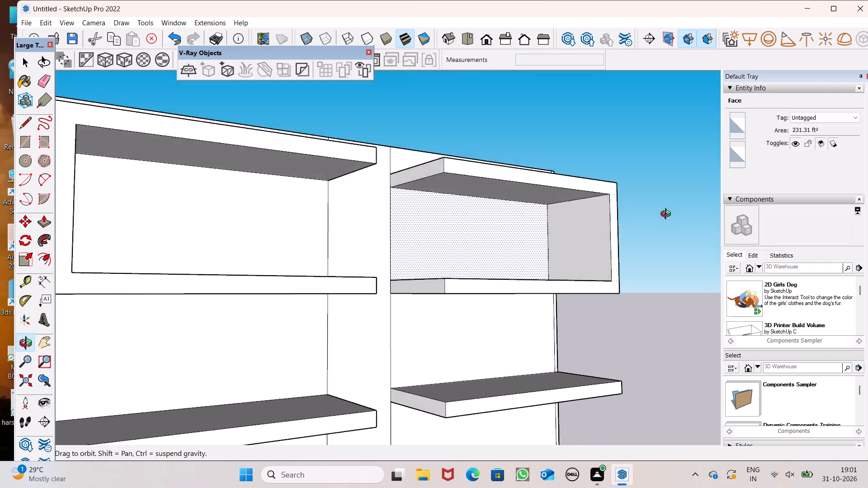
middle_click_drag(668, 215, 690, 233)
scroll(551, 196, "down", 10)
middle_click_drag(557, 244, 508, 280)
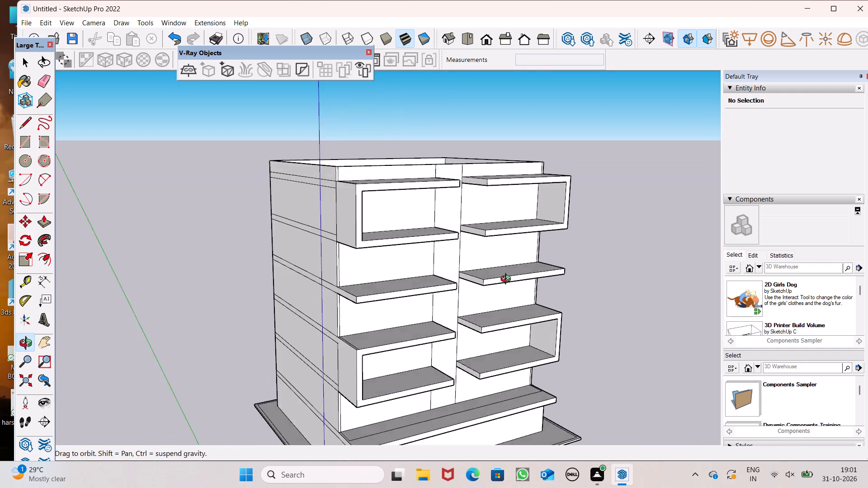
middle_click_drag(508, 280, 399, 232)
scroll(468, 138, "down", 4)
middle_click_drag(452, 183, 441, 248)
scroll(431, 216, "up", 6)
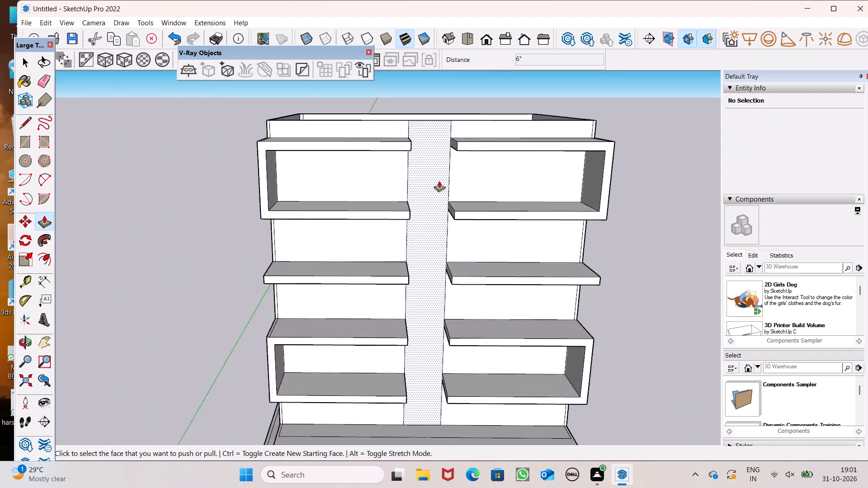
Erase the two short vertical edges separating the central front strip from the parapet front faces.
scroll(438, 170, "down", 4)
middle_click_drag(439, 197, 442, 263)
left_click(43, 83)
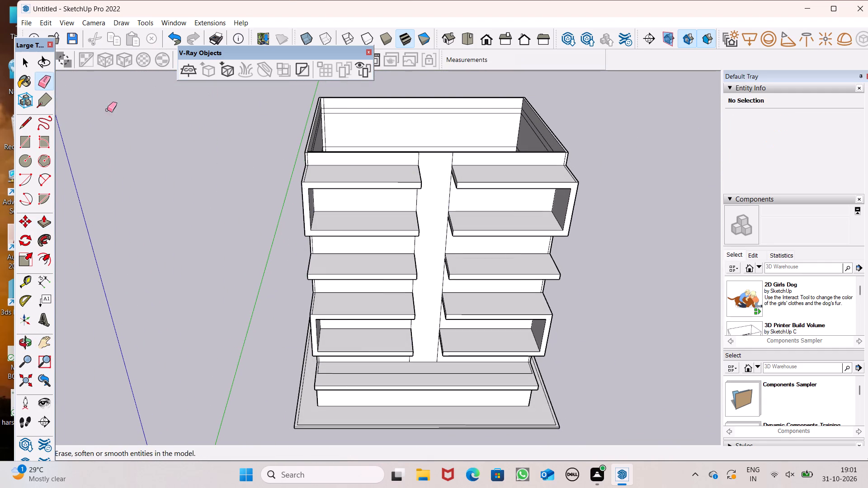
scroll(366, 131, "up", 5)
left_click_drag(449, 169, 455, 167)
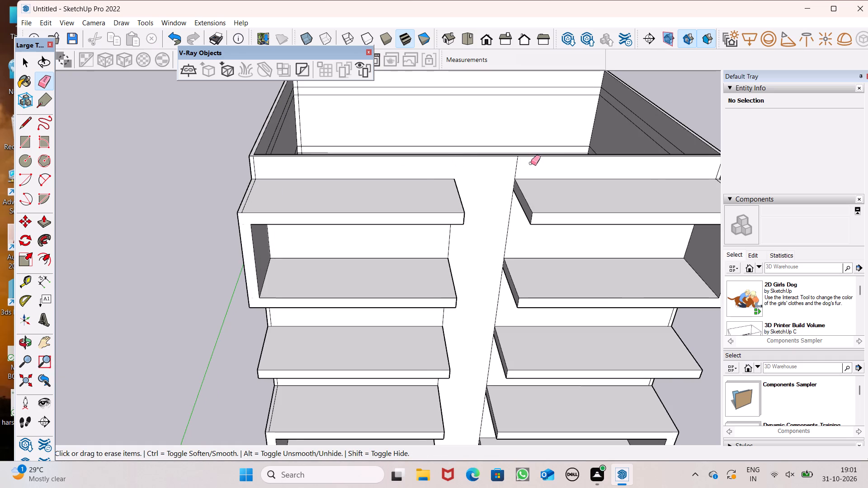
left_click_drag(527, 164, 512, 168)
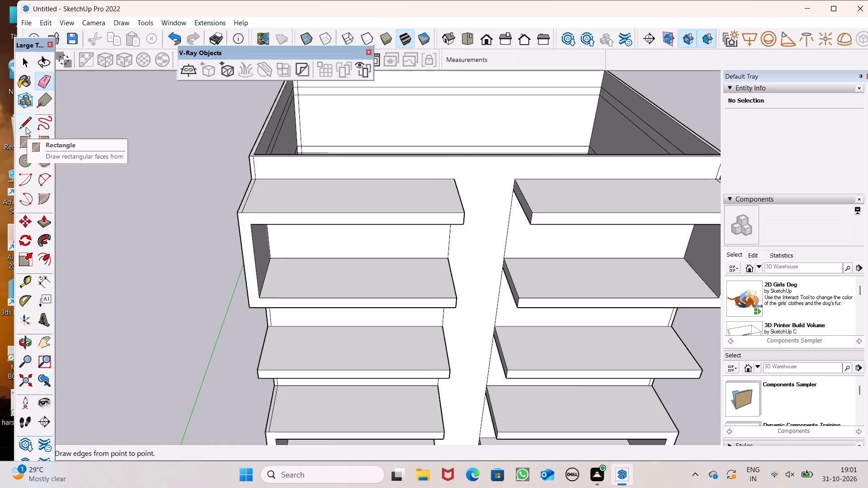
Erase the leftover vertical edges near both outer corners of the parapet front so it becomes one face.
scroll(194, 87, "down", 2)
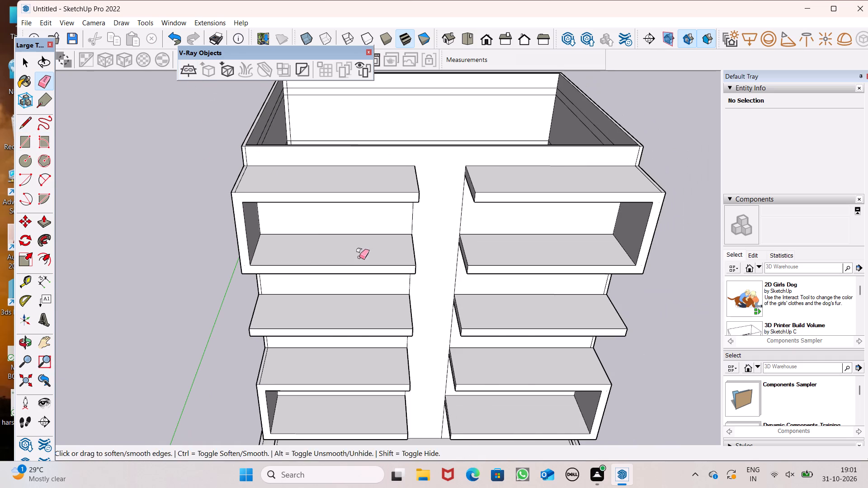
middle_click_drag(361, 250, 384, 202)
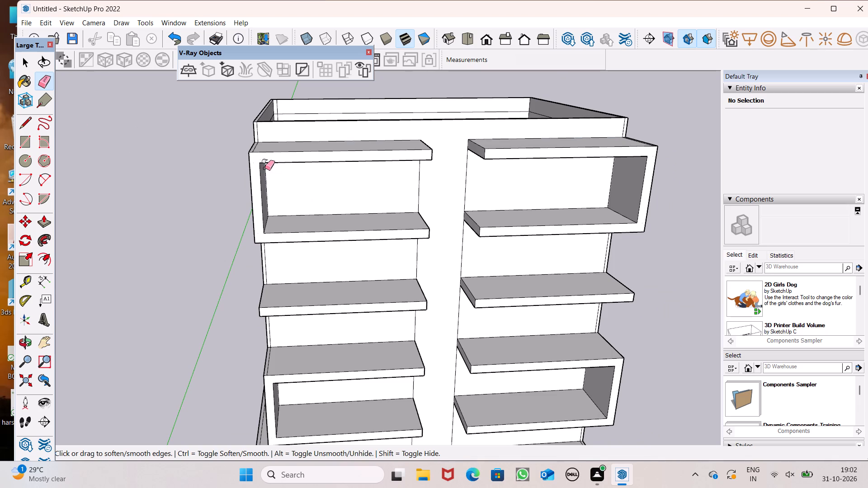
scroll(266, 140, "up", 8)
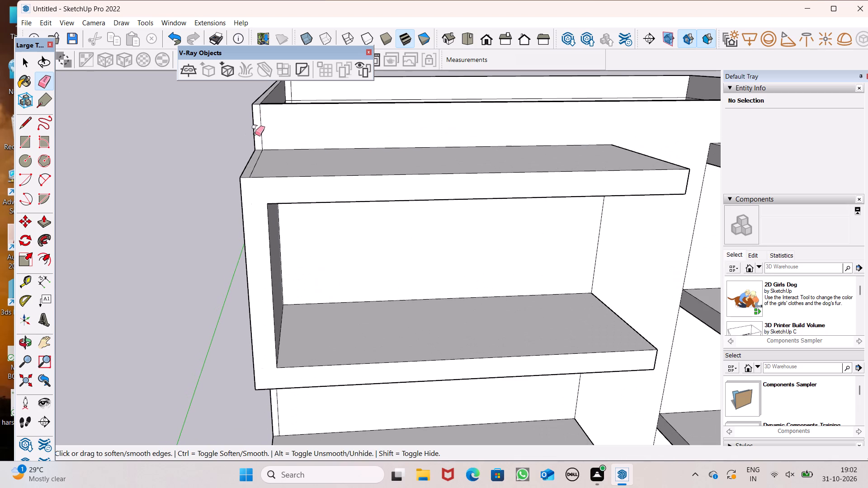
left_click_drag(255, 134, 262, 131)
scroll(269, 163, "down", 10)
middle_click_drag(261, 178, 319, 164)
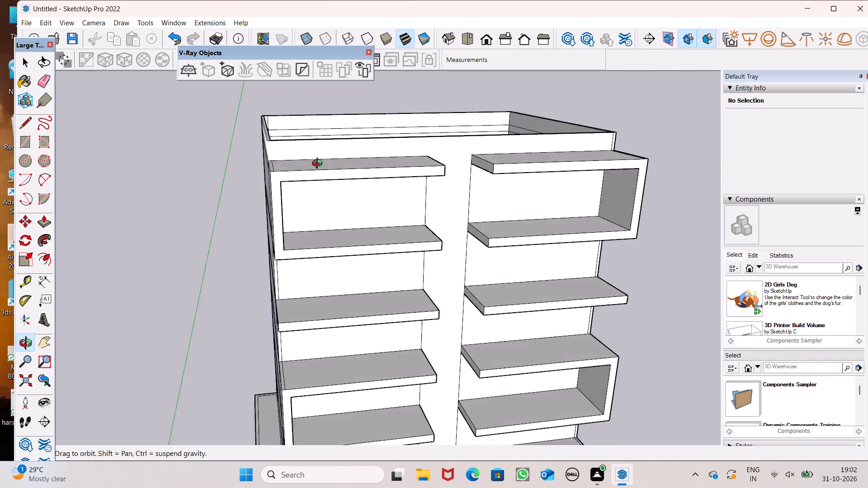
middle_click_drag(319, 164, 164, 236)
scroll(538, 259, "up", 1)
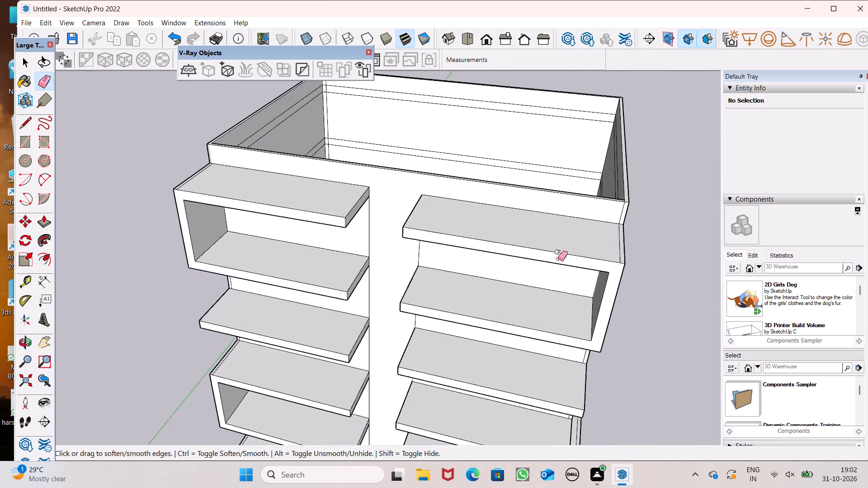
scroll(558, 259, "up", 5)
left_click(631, 202)
scroll(548, 195, "down", 7)
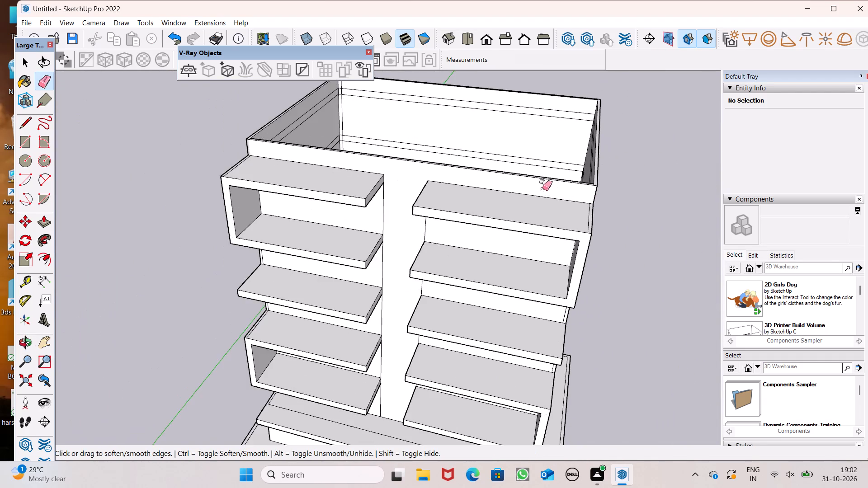
scroll(542, 188, "down", 5)
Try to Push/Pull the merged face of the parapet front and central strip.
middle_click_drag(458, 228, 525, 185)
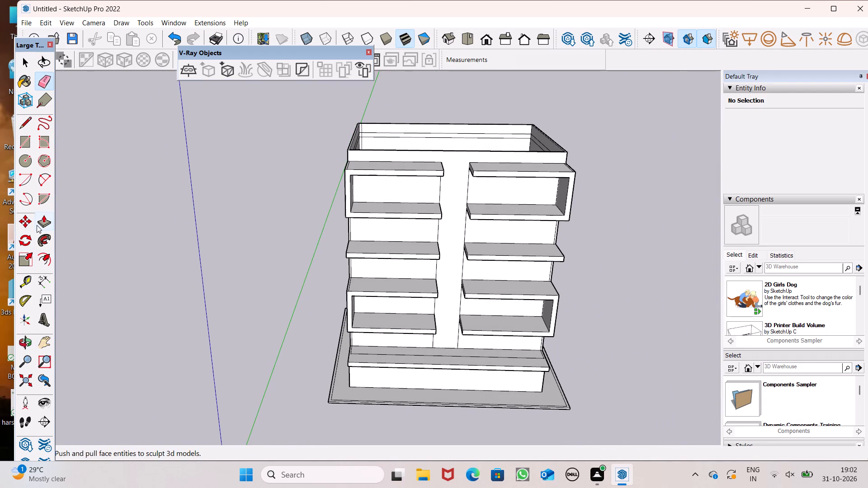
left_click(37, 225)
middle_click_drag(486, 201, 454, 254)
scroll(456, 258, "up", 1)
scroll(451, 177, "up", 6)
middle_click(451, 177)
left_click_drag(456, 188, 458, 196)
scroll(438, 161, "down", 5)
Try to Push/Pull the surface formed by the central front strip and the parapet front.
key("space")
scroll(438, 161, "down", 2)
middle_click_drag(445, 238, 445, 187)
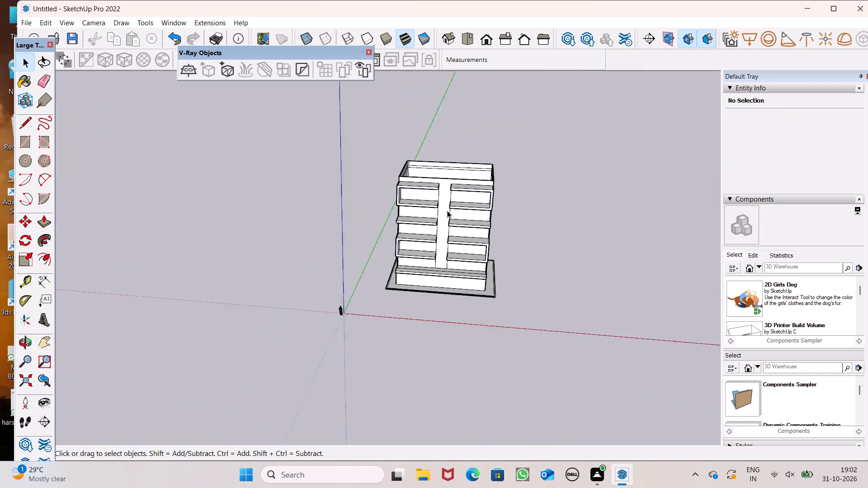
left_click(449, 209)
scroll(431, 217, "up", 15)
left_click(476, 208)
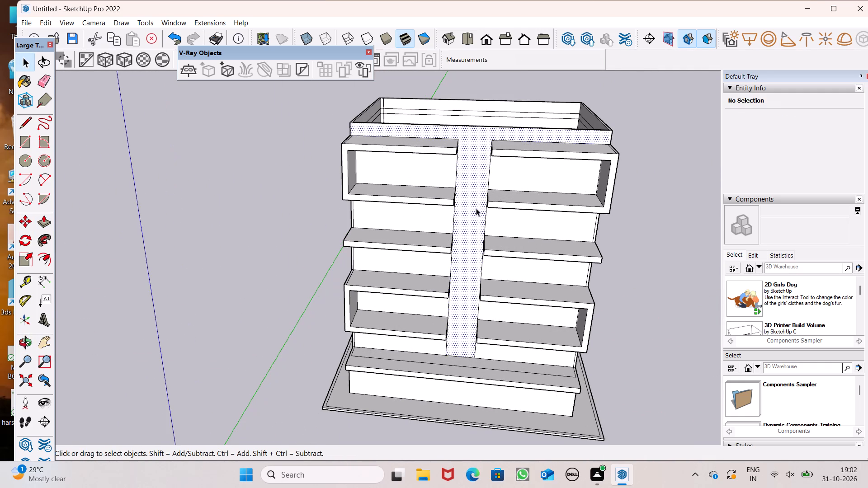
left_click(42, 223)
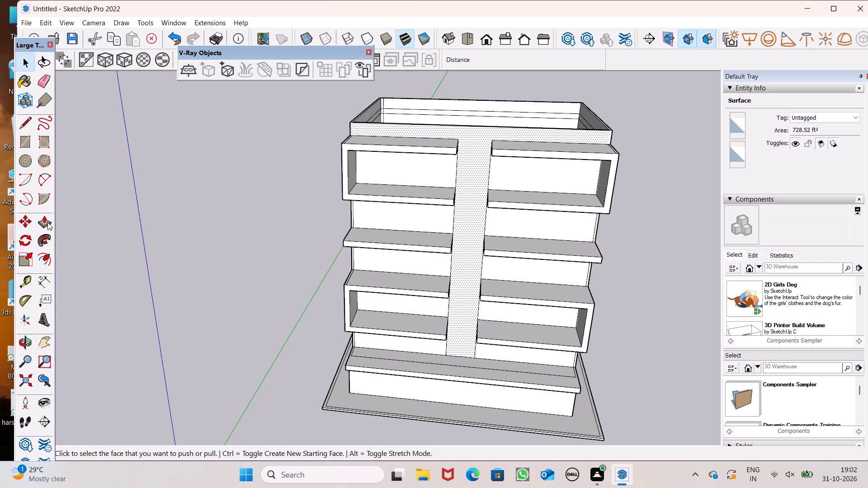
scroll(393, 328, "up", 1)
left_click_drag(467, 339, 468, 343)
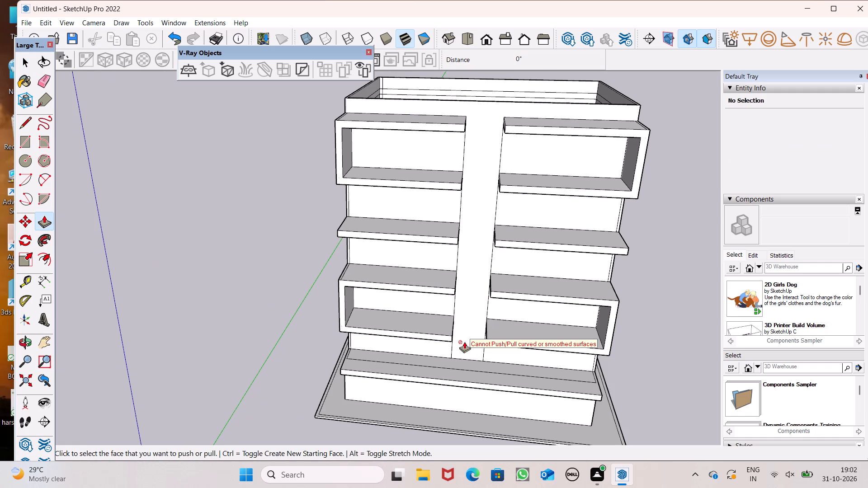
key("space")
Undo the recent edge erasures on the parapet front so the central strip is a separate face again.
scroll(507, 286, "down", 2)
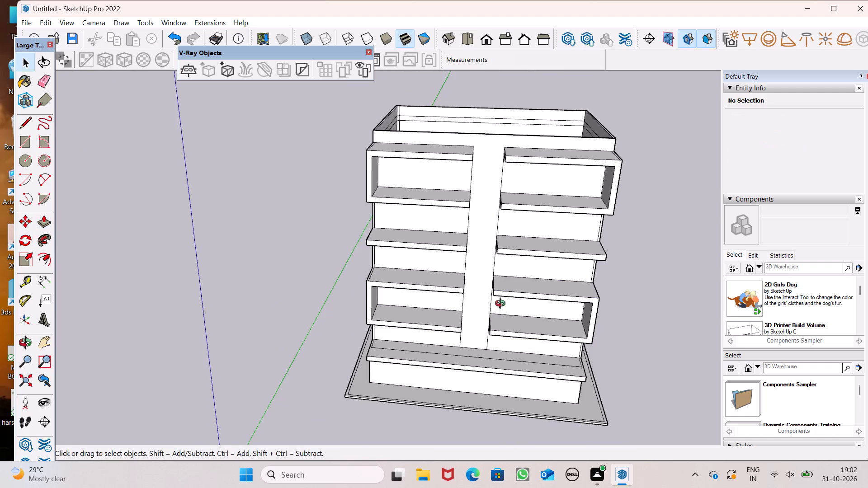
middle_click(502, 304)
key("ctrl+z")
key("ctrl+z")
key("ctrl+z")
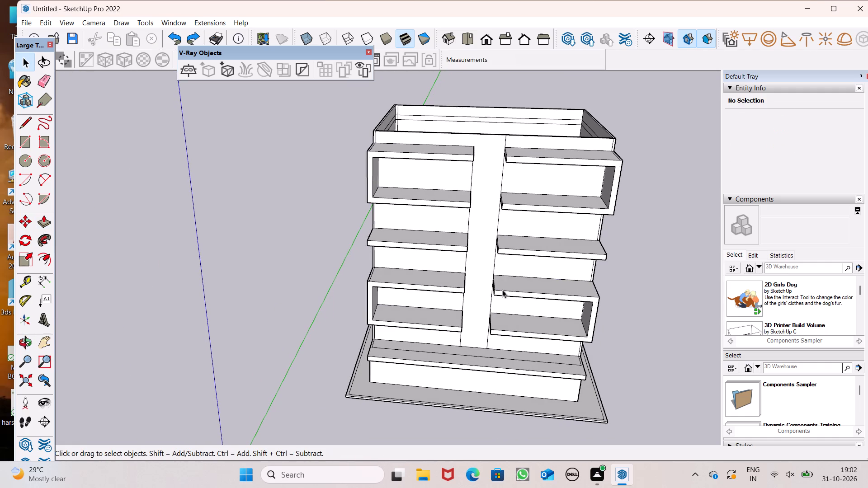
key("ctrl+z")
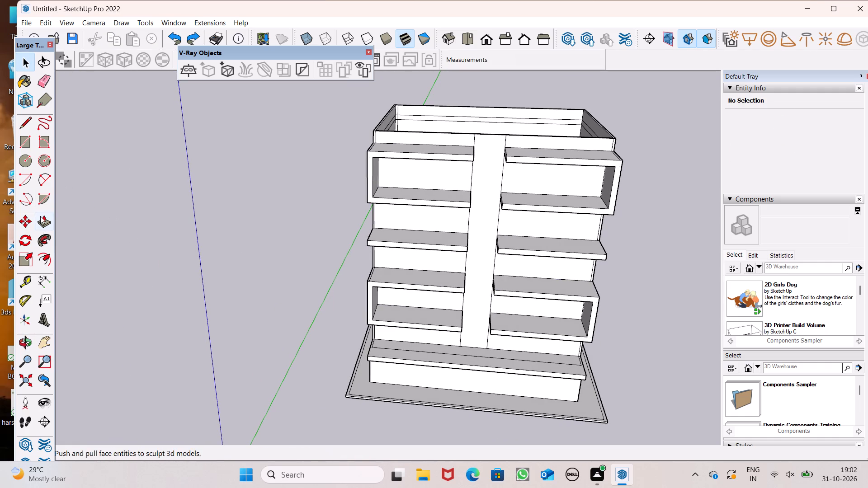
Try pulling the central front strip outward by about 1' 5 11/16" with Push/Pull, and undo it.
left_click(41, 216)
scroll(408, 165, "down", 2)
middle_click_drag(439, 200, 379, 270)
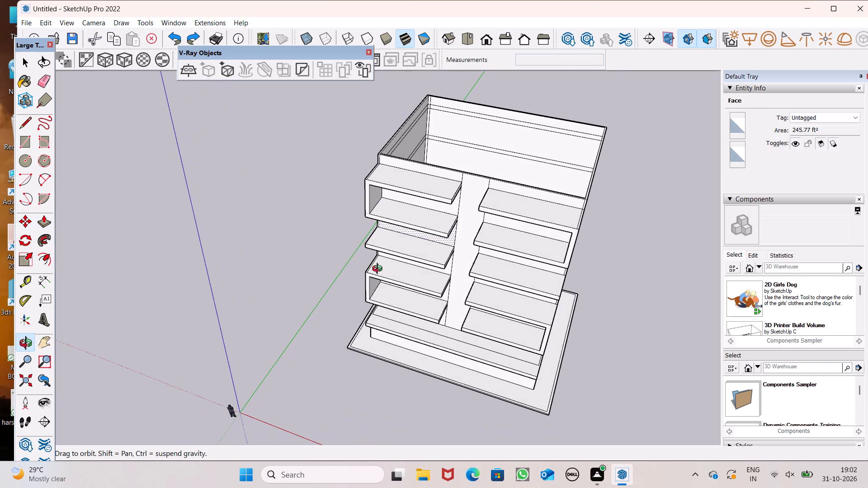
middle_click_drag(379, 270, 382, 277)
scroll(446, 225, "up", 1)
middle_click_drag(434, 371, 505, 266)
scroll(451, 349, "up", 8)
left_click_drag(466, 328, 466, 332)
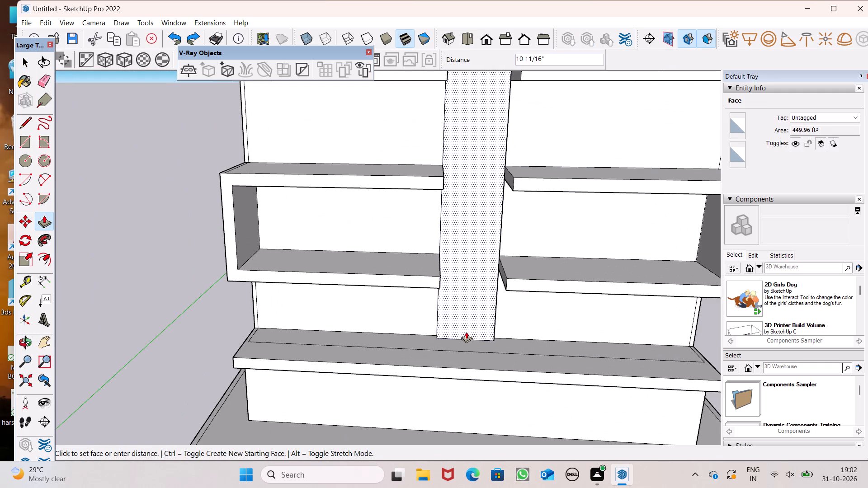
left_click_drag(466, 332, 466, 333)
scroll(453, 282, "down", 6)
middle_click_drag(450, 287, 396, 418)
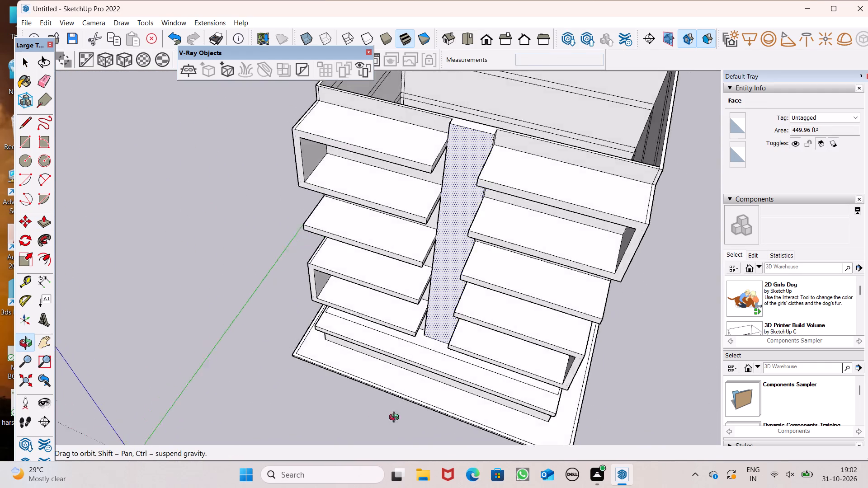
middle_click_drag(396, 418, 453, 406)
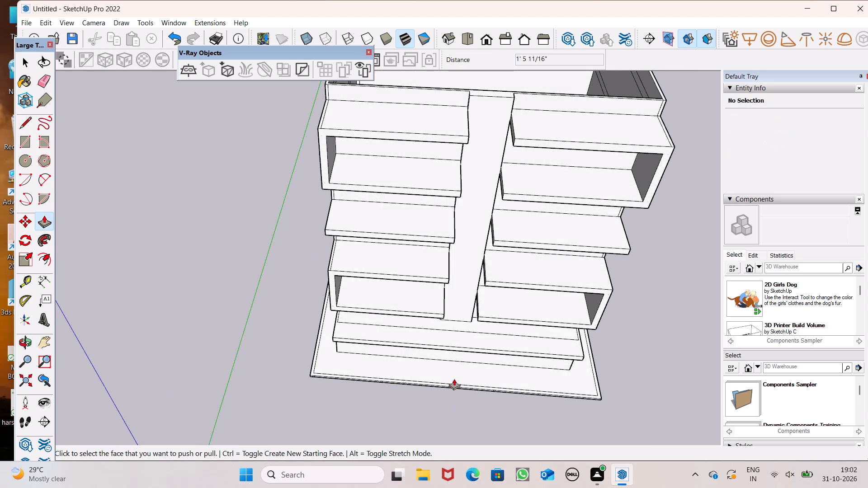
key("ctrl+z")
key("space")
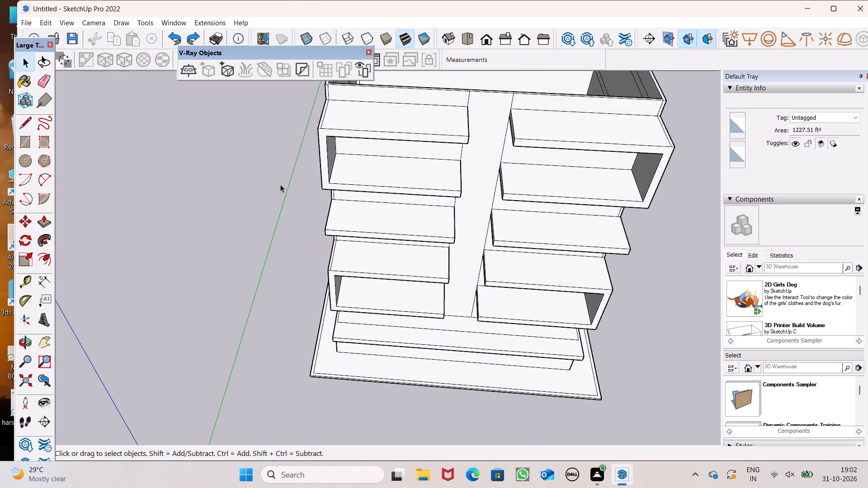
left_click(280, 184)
Erase the two short vertical edges between the top of the central front strip and the parapet front.
middle_click_drag(378, 235, 377, 188)
scroll(377, 191, "up", 1)
left_click(46, 73)
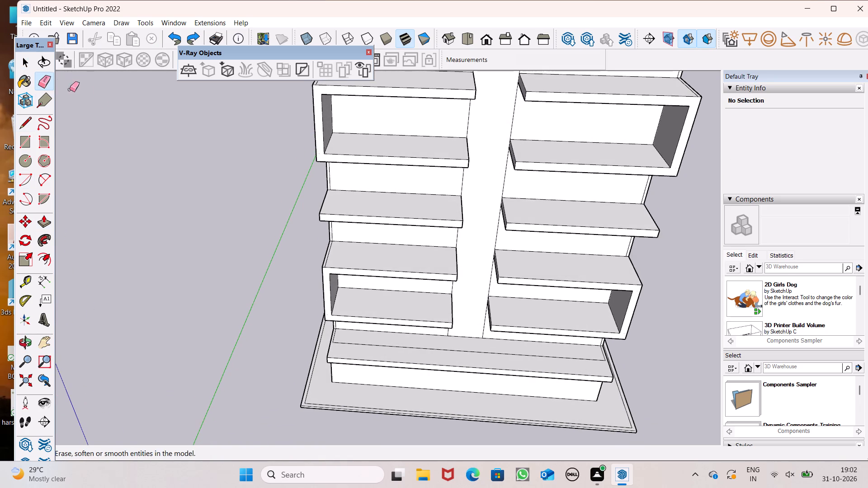
scroll(132, 155, "down", 6)
scroll(217, 83, "up", 8)
left_click_drag(437, 96, 439, 96)
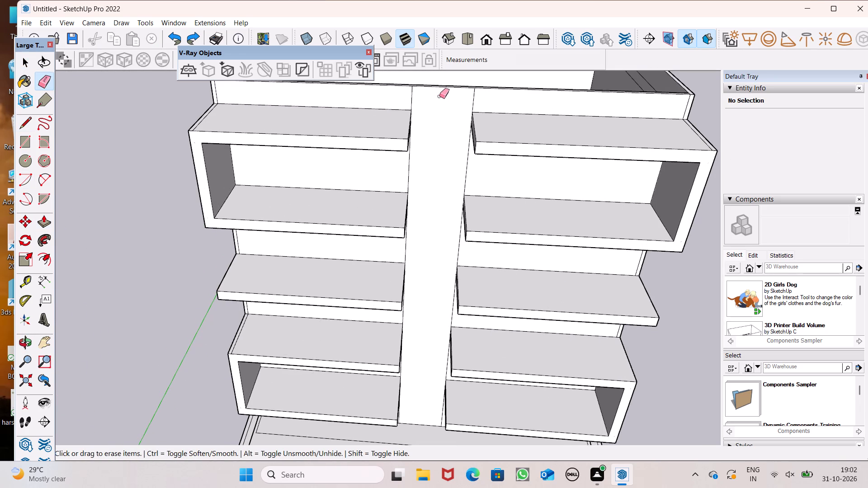
left_click_drag(439, 96, 476, 99)
Examine the parapet, the front facade and the left side wall of the building from several angles.
scroll(466, 140, "down", 5)
middle_click_drag(443, 205, 453, 148)
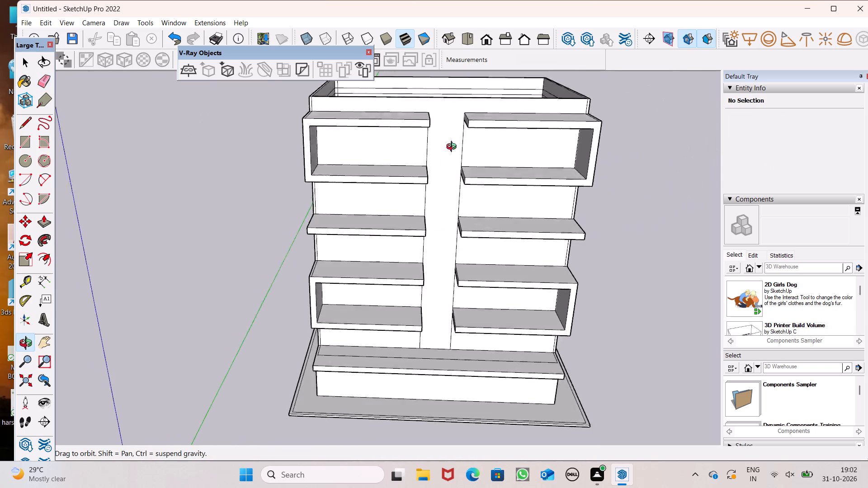
middle_click_drag(453, 148, 458, 99)
scroll(434, 170, "down", 7)
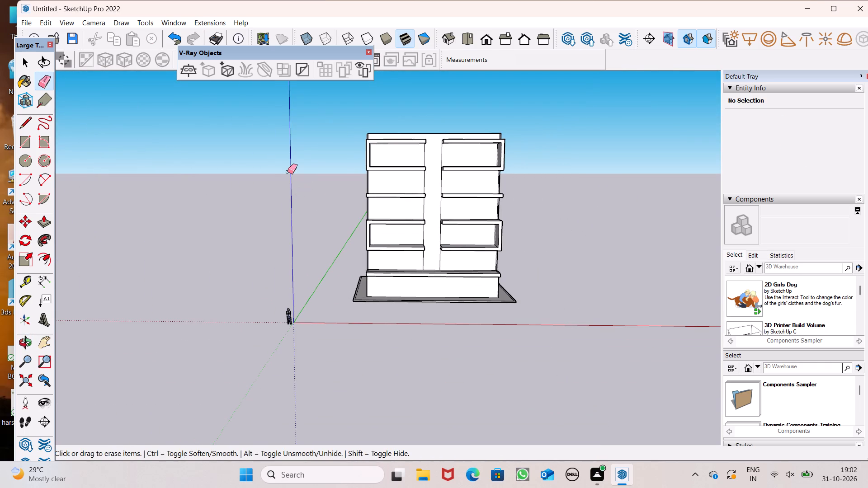
middle_click_drag(346, 196, 297, 221)
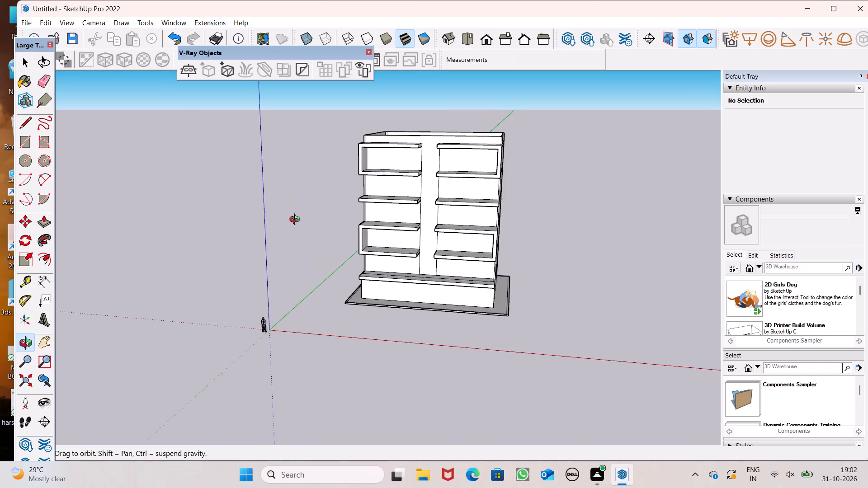
middle_click_drag(297, 221, 305, 225)
scroll(302, 222, "down", 3)
scroll(409, 228, "up", 8)
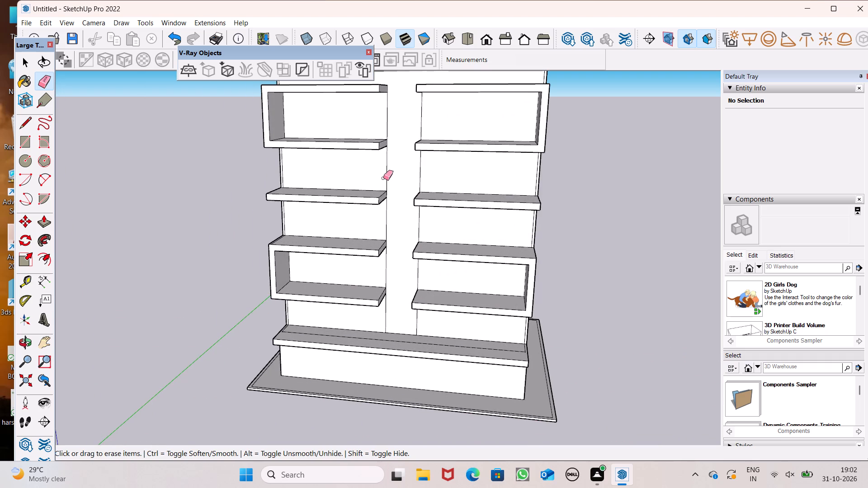
middle_click_drag(383, 178, 516, 172)
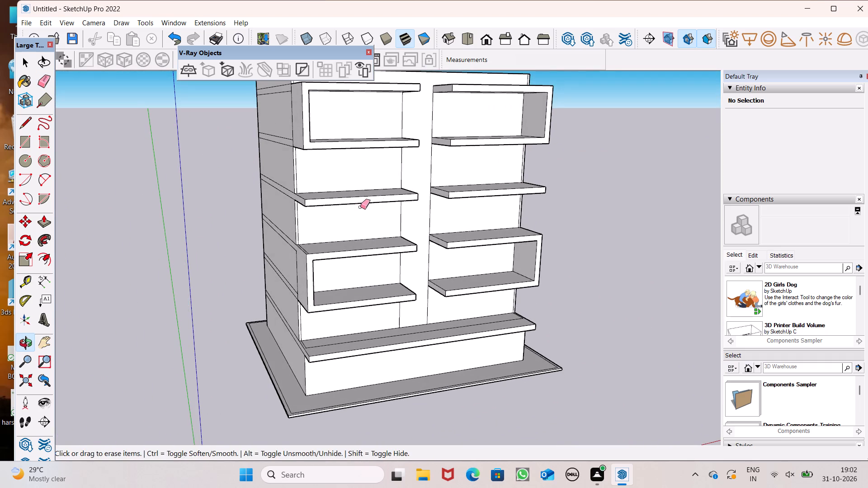
scroll(360, 207, "down", 4)
middle_click_drag(344, 223, 323, 235)
scroll(321, 222, "down", 3)
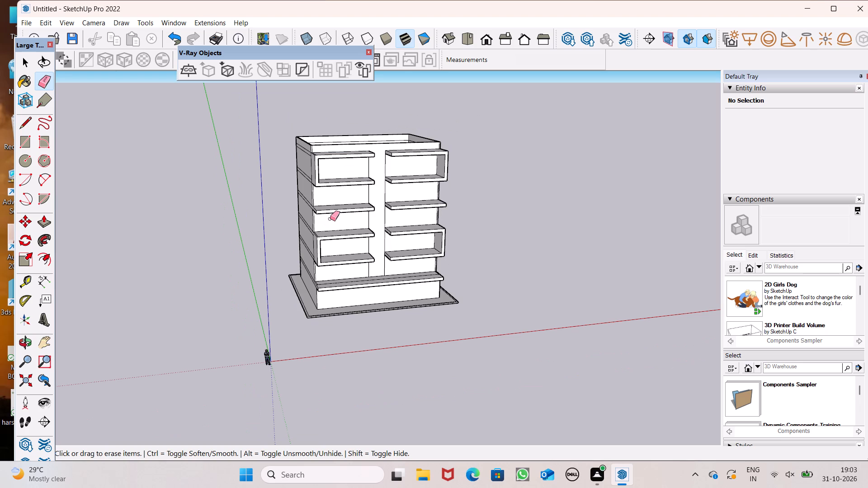
scroll(340, 197, "down", 3)
middle_click_drag(333, 188, 502, 201)
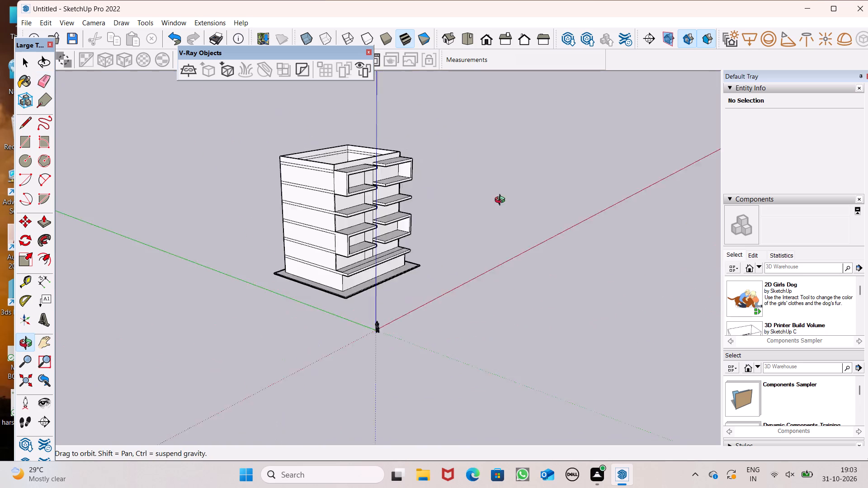
middle_click_drag(502, 201, 564, 187)
scroll(564, 187, "up", 1)
scroll(254, 190, "up", 7)
scroll(392, 155, "up", 7)
scroll(401, 160, "down", 3)
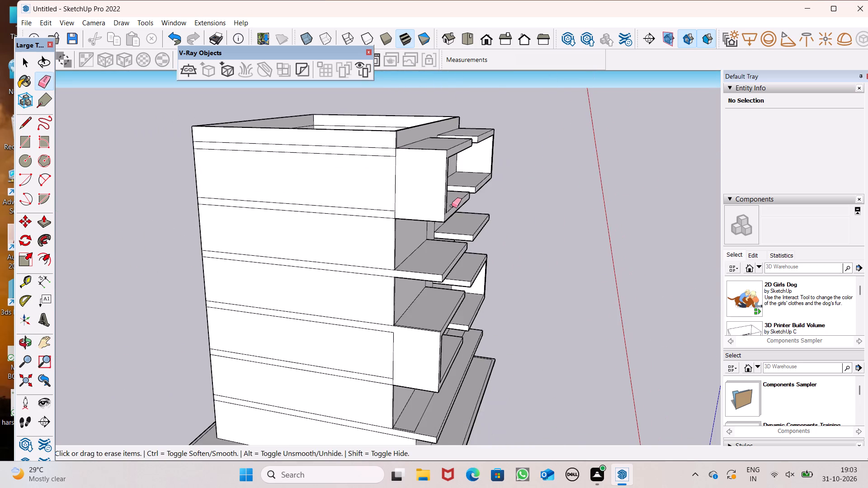
middle_click_drag(455, 209, 310, 210)
scroll(405, 214, "up", 1)
scroll(310, 209, "up", 1)
scroll(445, 181, "down", 5)
middle_click_drag(443, 222, 296, 205)
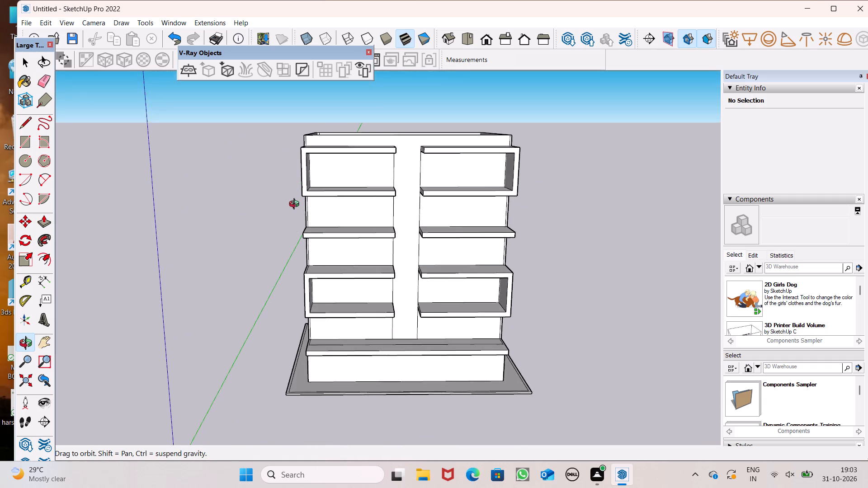
middle_click_drag(296, 205, 296, 202)
scroll(410, 183, "down", 3)
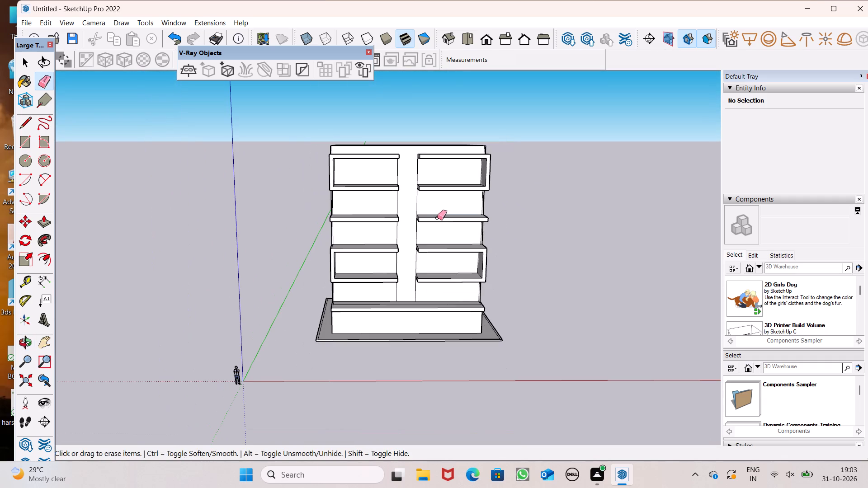
Erase the leftover vertical edges near the front wall's left corner on the middle storeys and the short line atop the lower left frame.
scroll(351, 245, "up", 10)
scroll(389, 234, "up", 4)
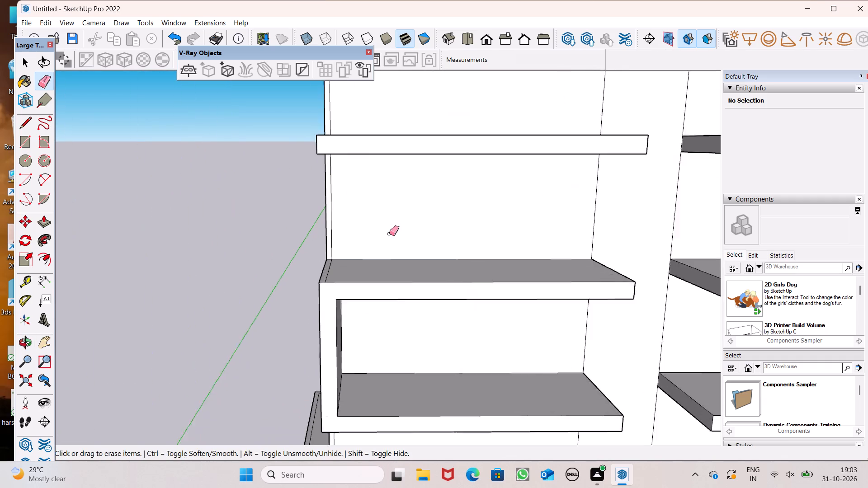
scroll(389, 234, "up", 3)
left_click(311, 240)
scroll(323, 316, "down", 7)
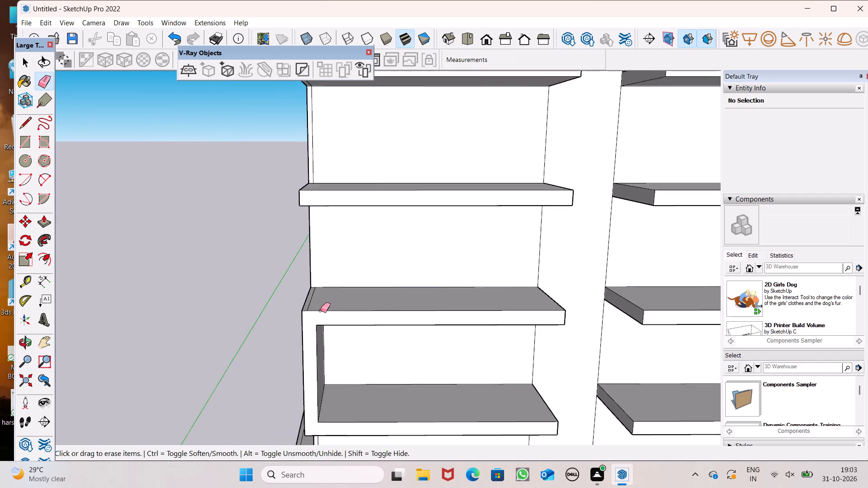
scroll(319, 304, "up", 6)
left_click_drag(307, 304, 303, 300)
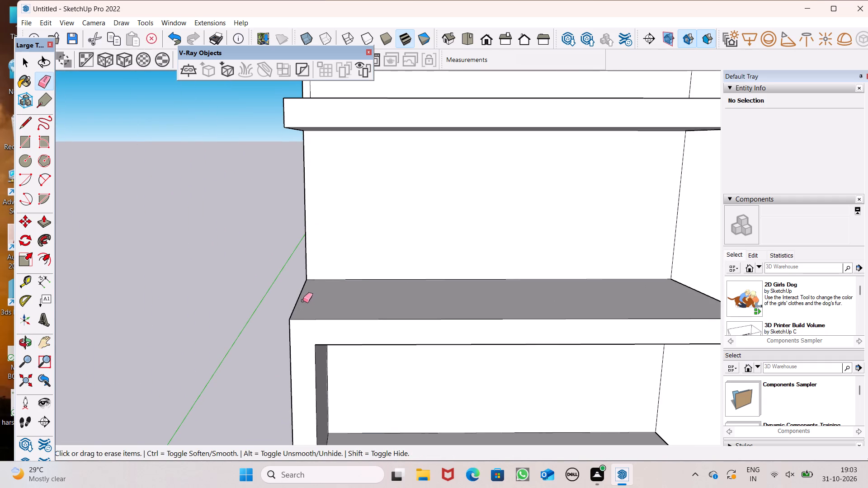
scroll(343, 296, "down", 8)
scroll(330, 185, "up", 7)
left_click(325, 211)
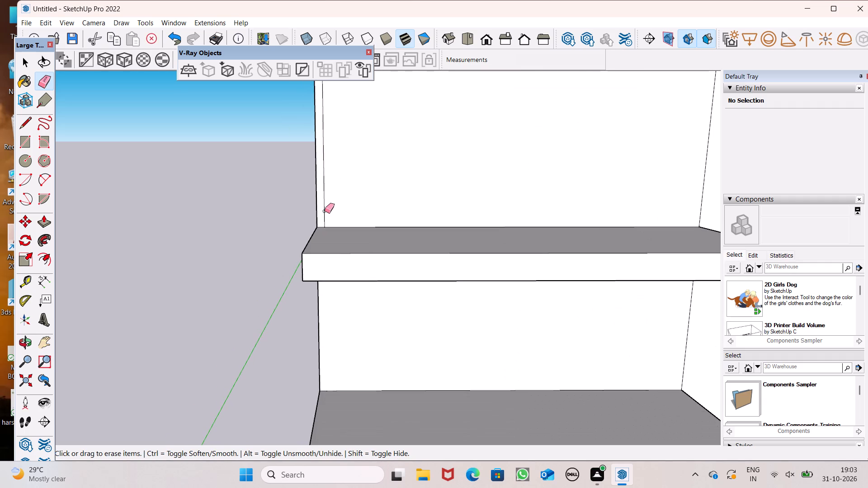
Erase the leftover vertical edge near the left corner of the front wall just above the lowest slab.
scroll(327, 216, "down", 13)
middle_click_drag(334, 201, 336, 186)
scroll(332, 340, "up", 2)
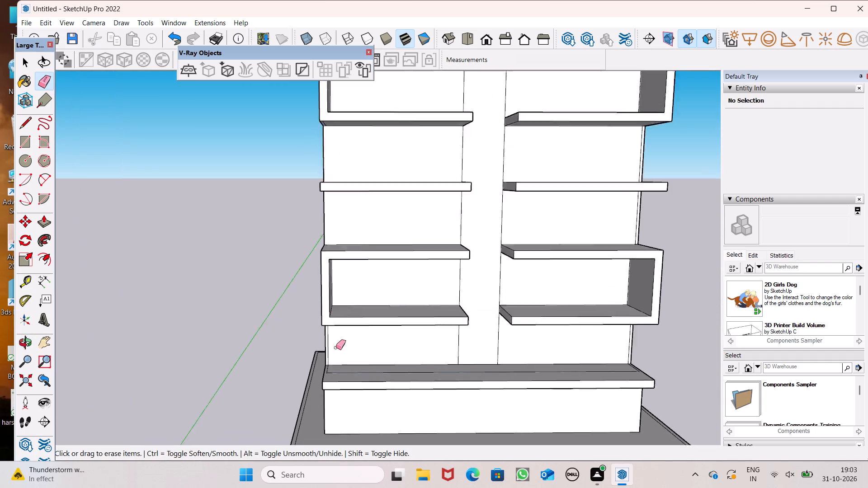
scroll(336, 347, "up", 12)
left_click(314, 364)
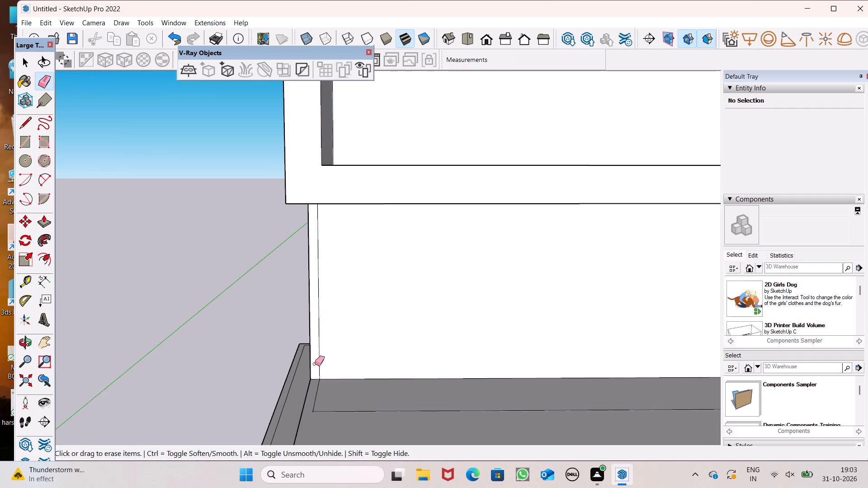
left_click_drag(319, 338, 318, 323)
scroll(370, 174, "down", 3)
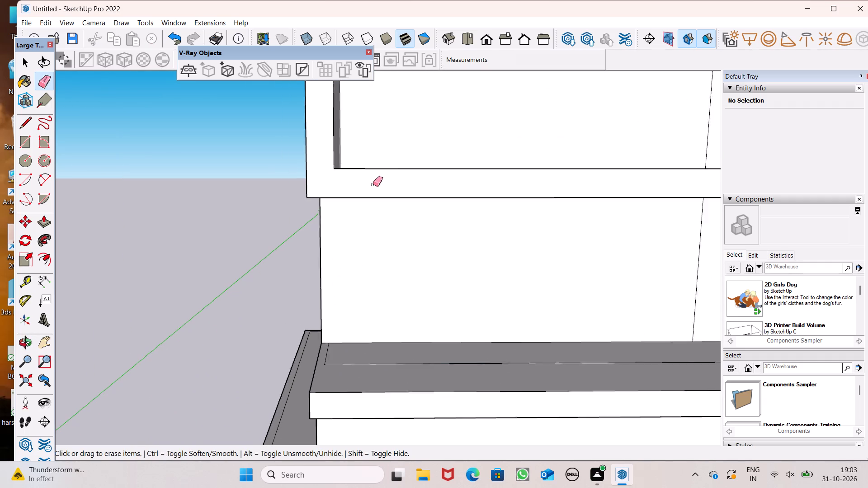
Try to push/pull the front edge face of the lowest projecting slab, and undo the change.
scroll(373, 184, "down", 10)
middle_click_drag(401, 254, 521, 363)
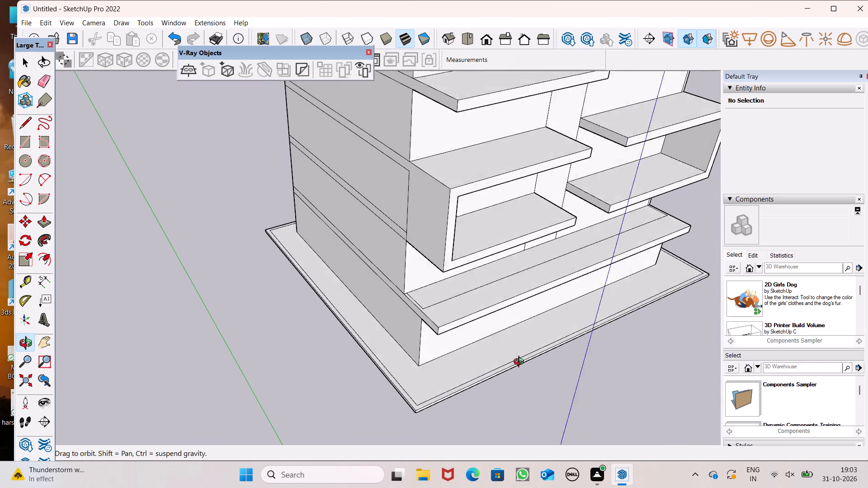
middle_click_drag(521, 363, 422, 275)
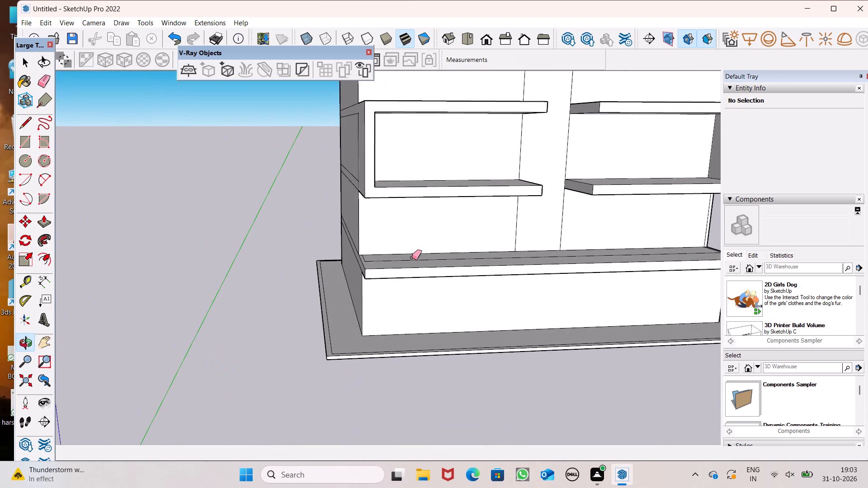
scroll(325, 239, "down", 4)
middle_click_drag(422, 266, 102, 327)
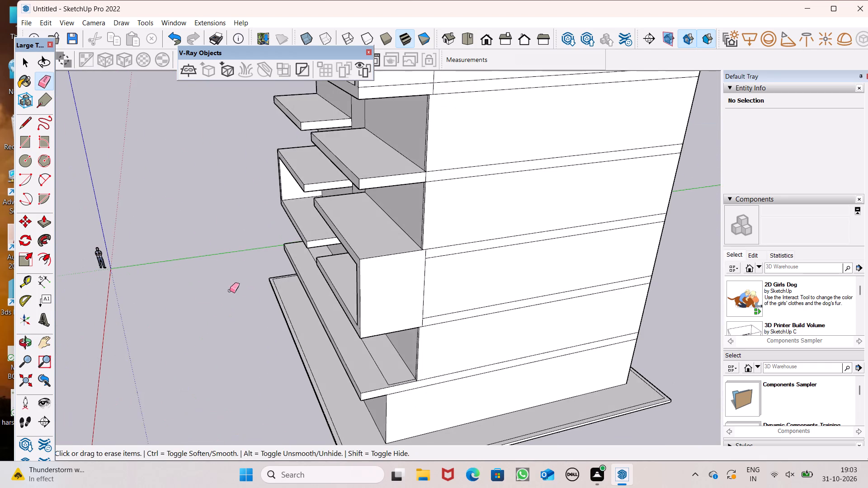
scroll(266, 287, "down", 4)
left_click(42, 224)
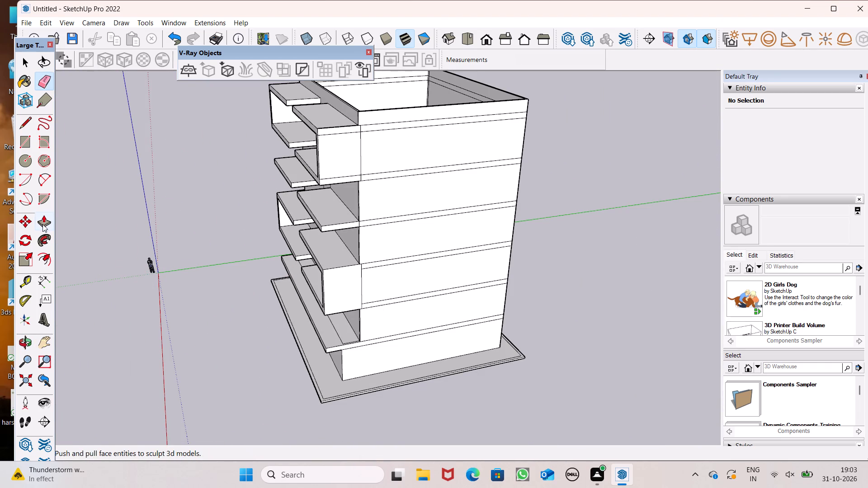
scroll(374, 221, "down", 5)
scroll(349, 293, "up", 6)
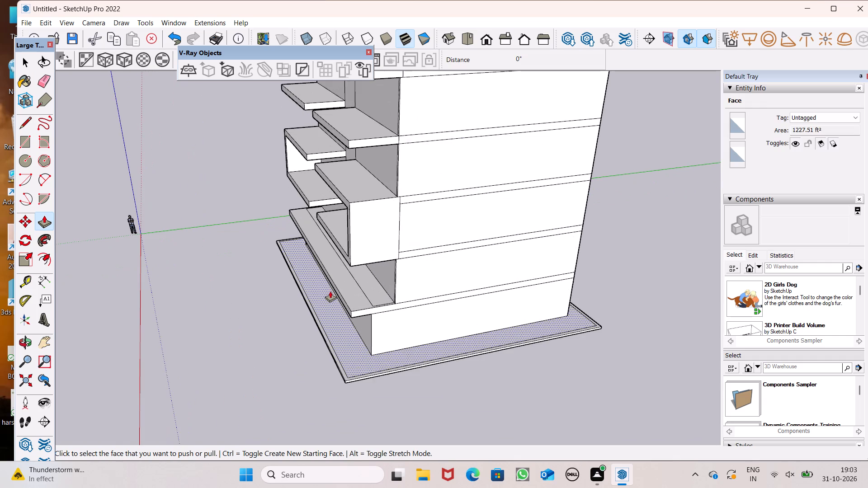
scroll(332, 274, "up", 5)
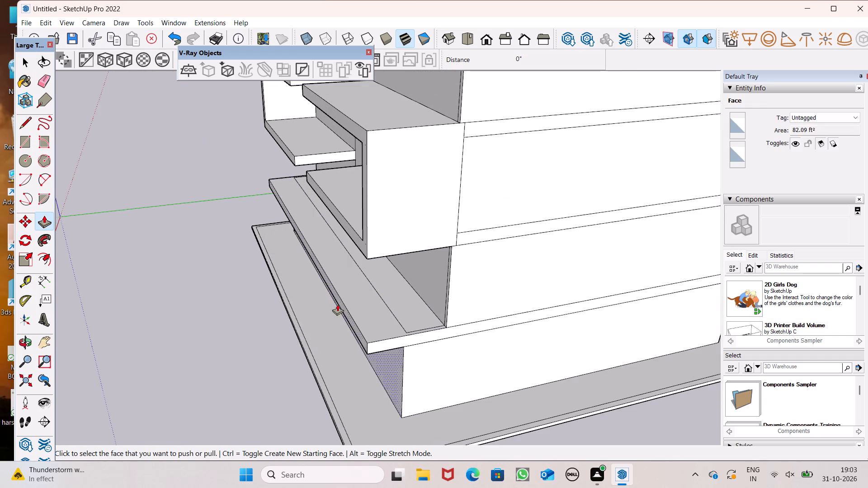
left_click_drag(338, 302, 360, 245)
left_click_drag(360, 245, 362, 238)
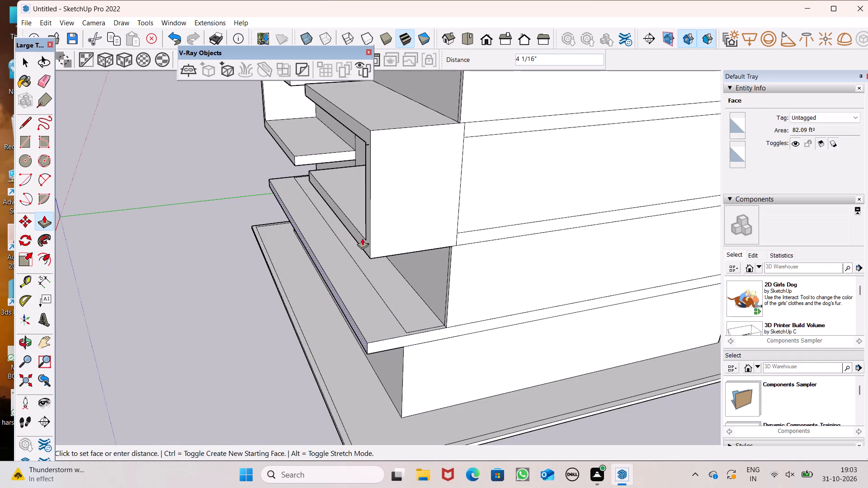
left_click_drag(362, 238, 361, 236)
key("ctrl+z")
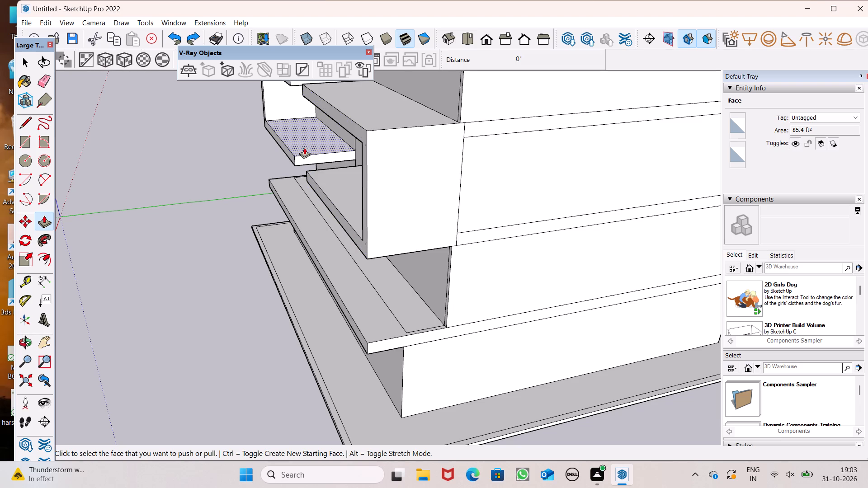
Examine the front facade, its projecting slabs and frames, from close up and from a distance.
scroll(307, 121, "down", 3)
middle_click_drag(302, 188, 577, 176)
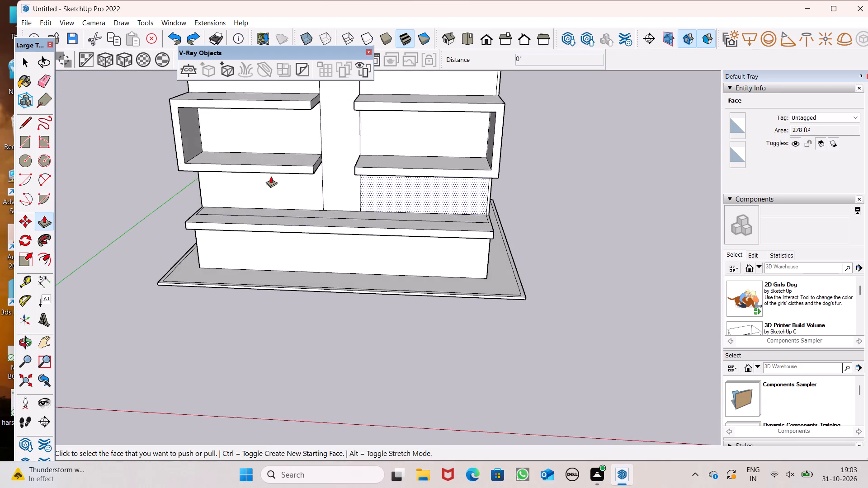
scroll(270, 176, "up", 7)
middle_click_drag(434, 148, 407, 95)
scroll(422, 149, "down", 4)
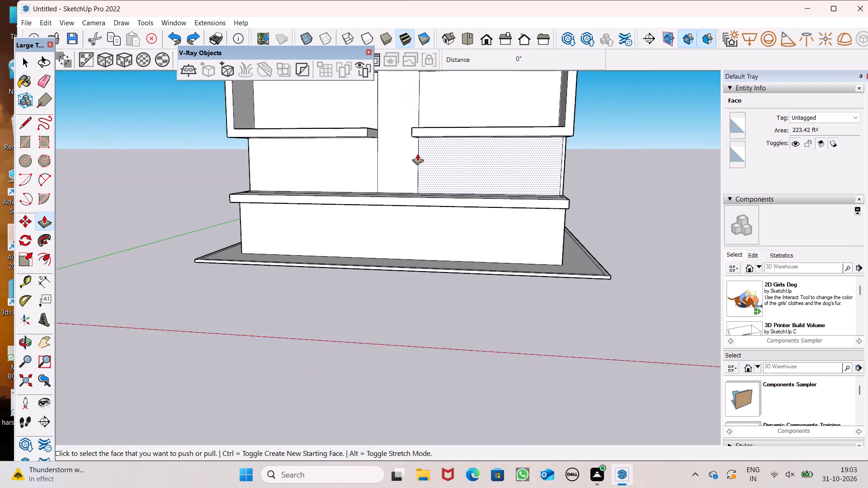
scroll(417, 154, "down", 8)
middle_click_drag(393, 180, 444, 208)
scroll(431, 216, "down", 6)
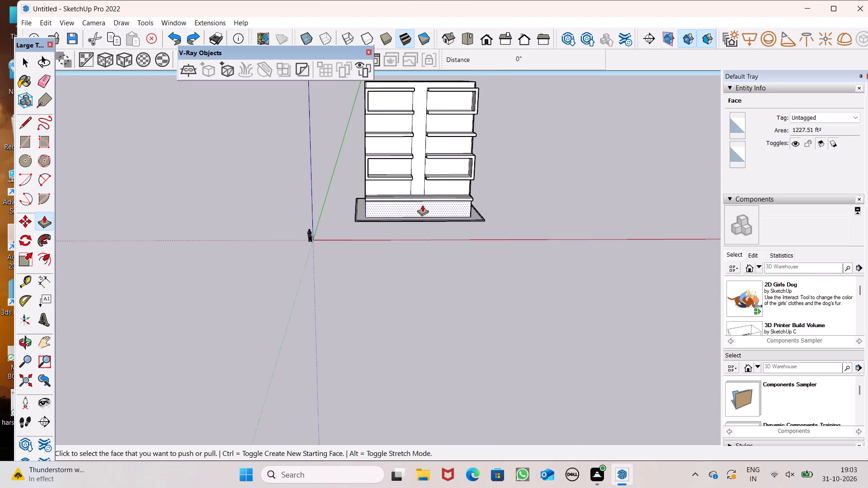
scroll(422, 205, "down", 2)
scroll(393, 145, "up", 7)
scroll(333, 117, "down", 2)
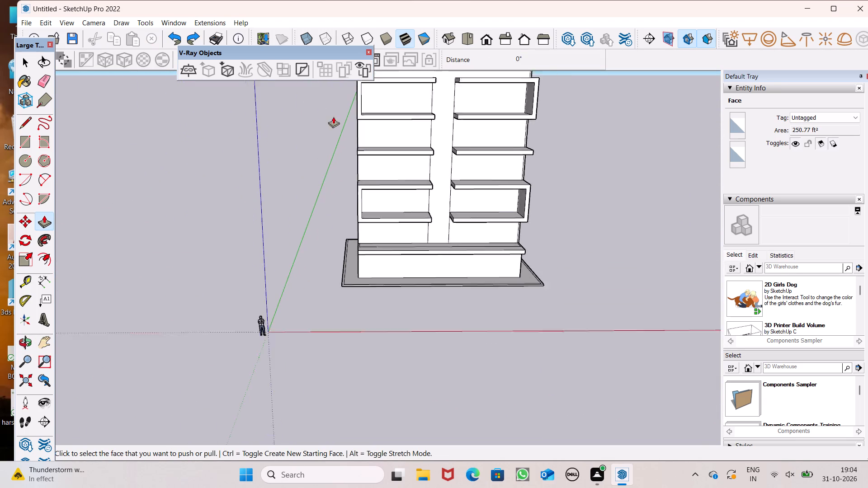
scroll(333, 117, "down", 2)
middle_click_drag(337, 143, 343, 113)
scroll(343, 113, "up", 1)
scroll(280, 116, "down", 2)
middle_click_drag(274, 117, 268, 156)
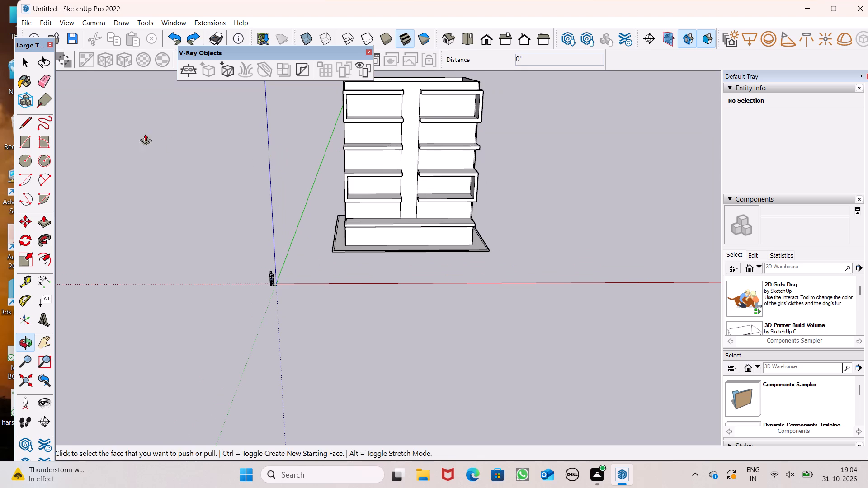
scroll(210, 122, "down", 2)
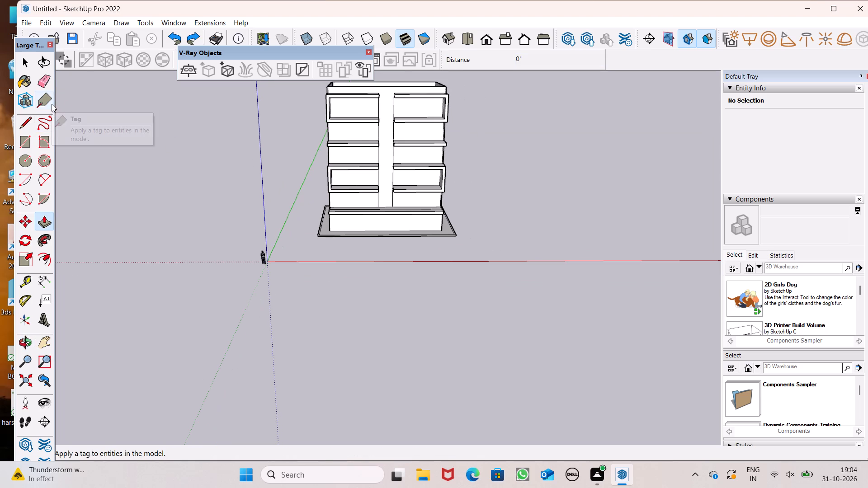
Draw a 10' by 10' rectangle on the back wall inside the upper left frame, spanning from its top slab to its bottom slab.
left_click(27, 140)
scroll(321, 144, "down", 5)
scroll(332, 128, "up", 2)
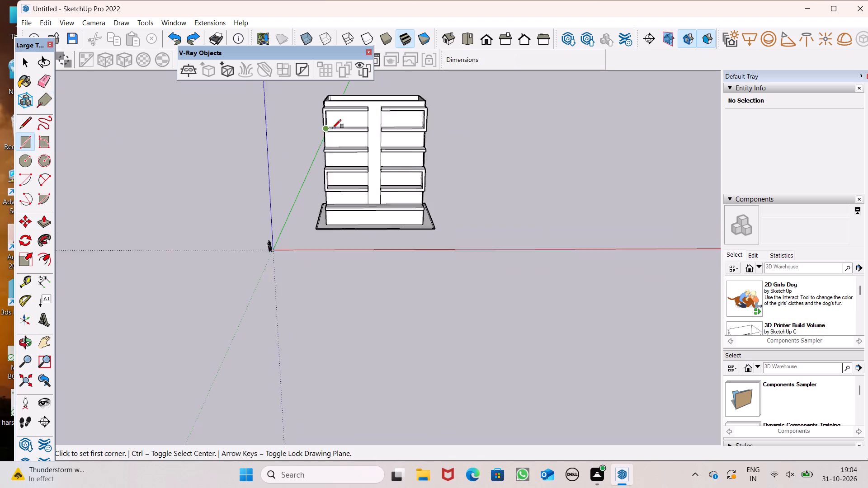
scroll(332, 128, "up", 6)
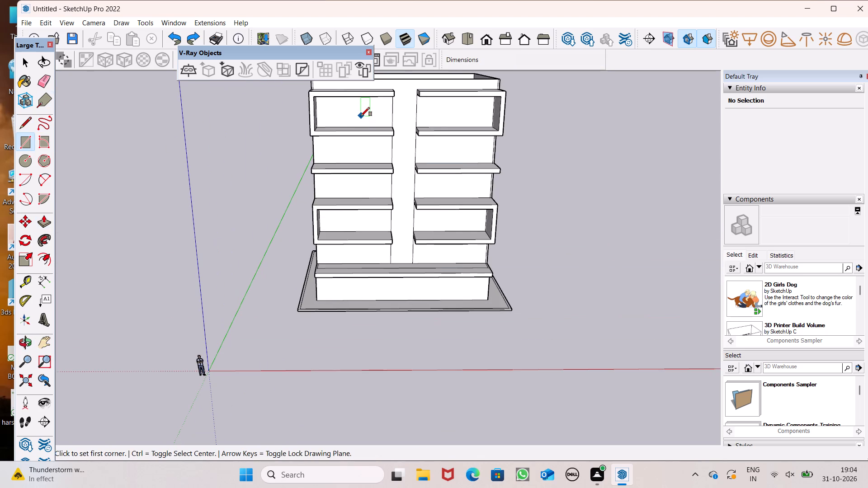
scroll(361, 104, "up", 4)
scroll(367, 155, "down", 4)
middle_click_drag(365, 170, 376, 140)
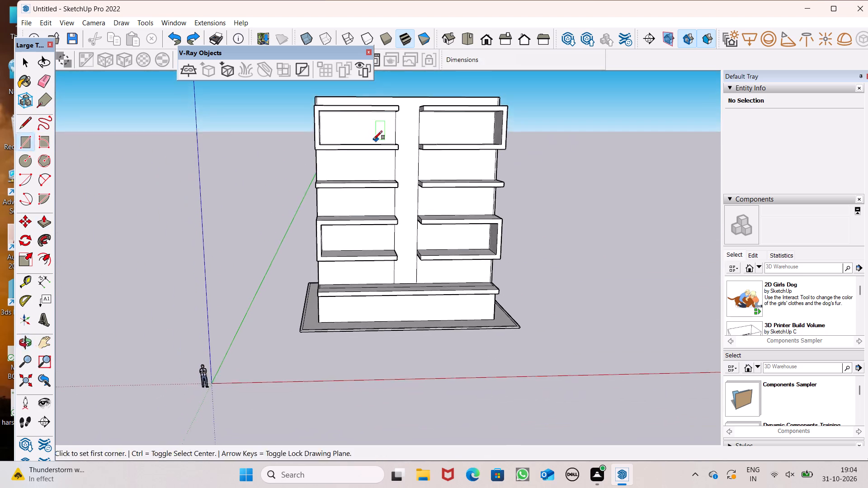
scroll(366, 148, "up", 6)
scroll(345, 168, "down", 4)
middle_click_drag(339, 177, 343, 199)
scroll(333, 176, "up", 7)
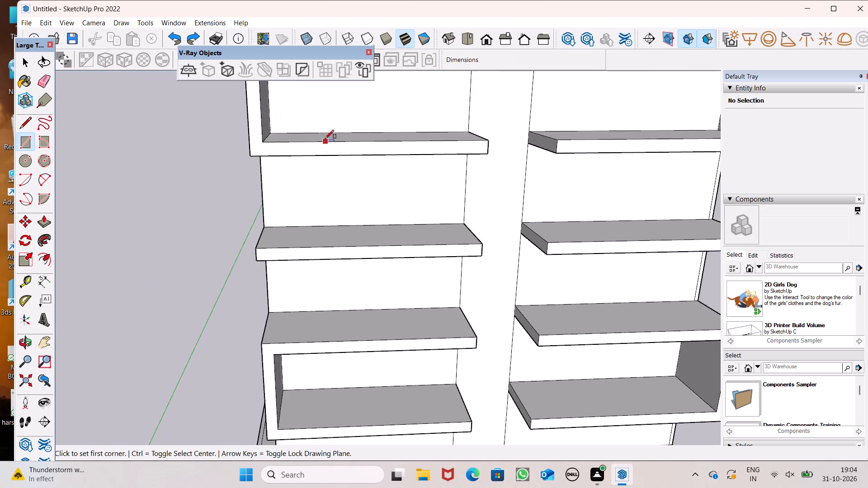
scroll(323, 160, "down", 7)
scroll(323, 172, "up", 1)
middle_click_drag(323, 172, 320, 207)
scroll(315, 146, "up", 6)
scroll(316, 142, "down", 1)
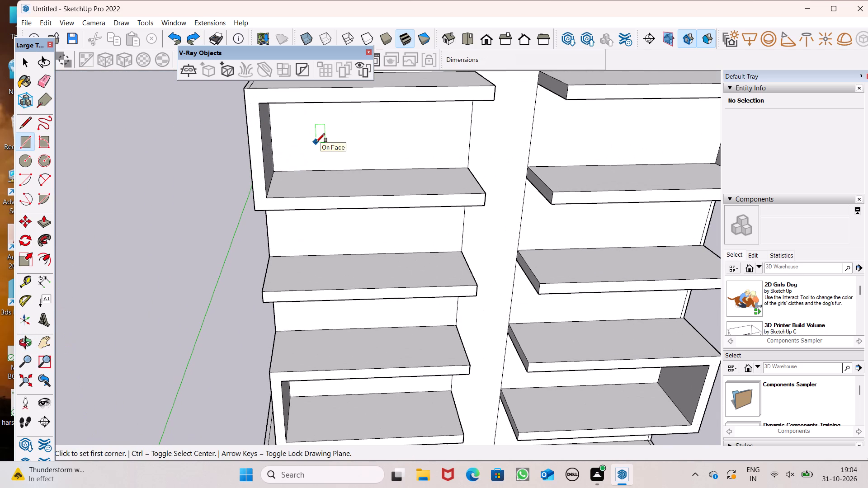
scroll(310, 127, "up", 2)
middle_click_drag(344, 160, 335, 97)
scroll(335, 97, "up", 1)
scroll(328, 168, "down", 6)
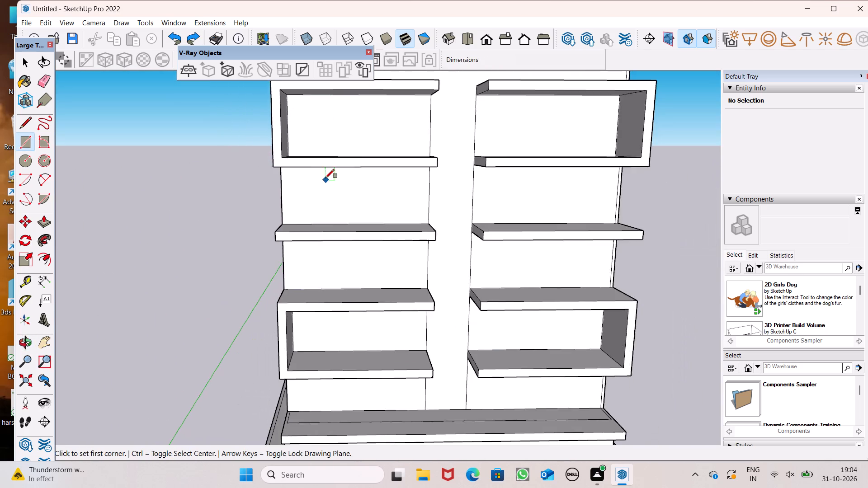
middle_click_drag(325, 176, 328, 158)
scroll(328, 187, "down", 5)
scroll(329, 144, "up", 7)
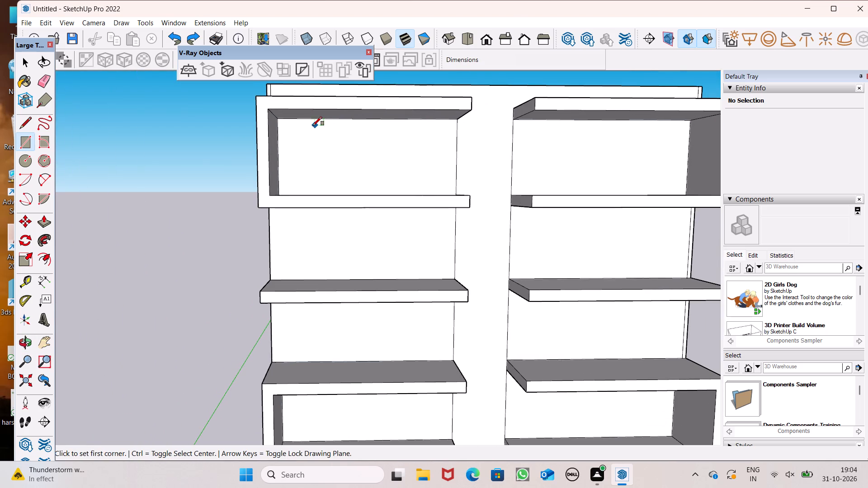
left_click(305, 121)
scroll(375, 186, "down", 1)
middle_click_drag(374, 188, 383, 224)
scroll(383, 224, "up", 5)
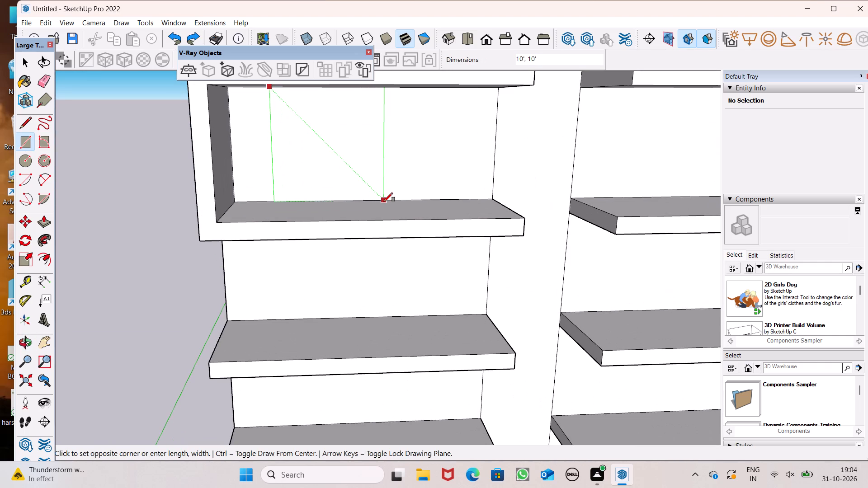
left_click(384, 202)
Draw a front-to-back line about 9' 3 5/8" long across the upper left frame's bottom slab, close to its end beside the central strip.
scroll(312, 186, "down", 16)
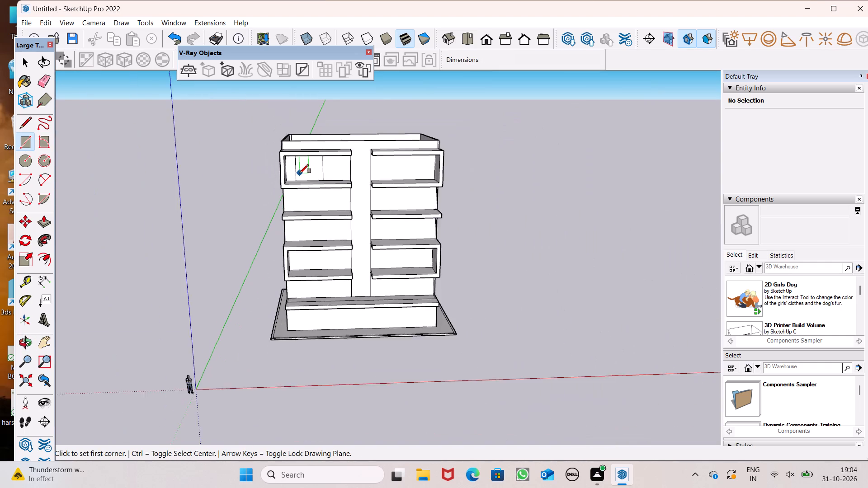
scroll(305, 176, "down", 5)
middle_click_drag(337, 187, 343, 180)
scroll(343, 180, "up", 1)
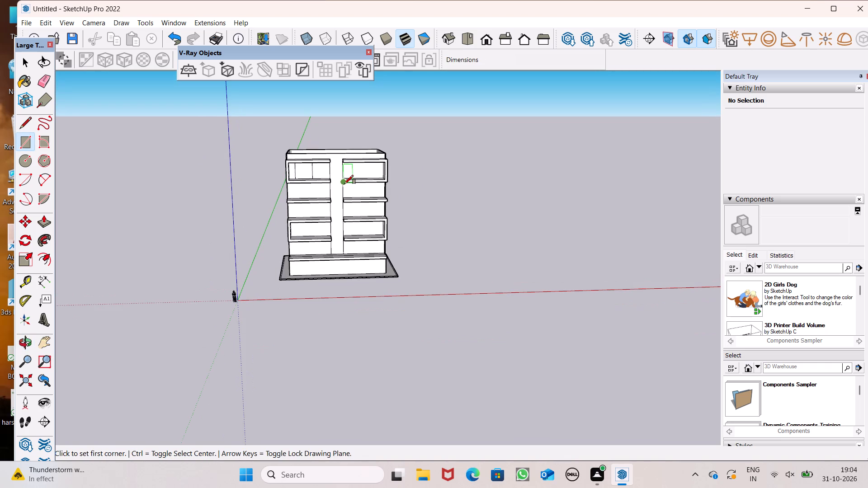
scroll(329, 175, "up", 5)
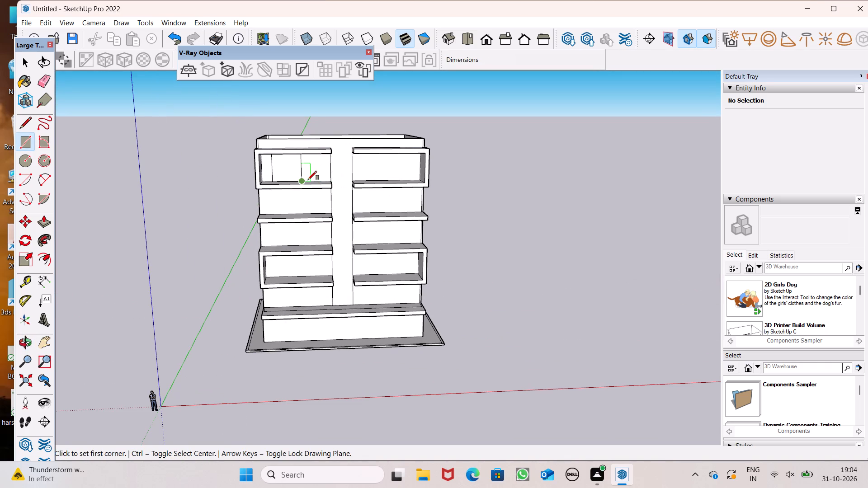
scroll(324, 169, "up", 8)
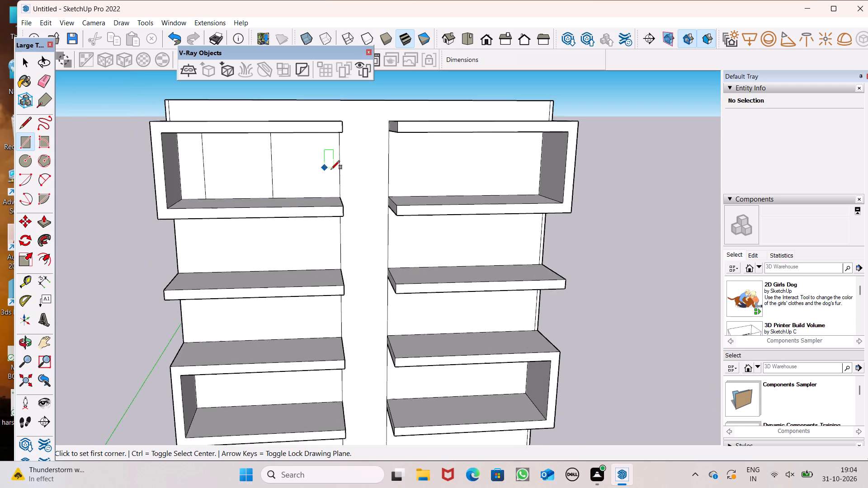
scroll(350, 189, "up", 1)
middle_click_drag(350, 189, 420, 214)
scroll(420, 213, "up", 1)
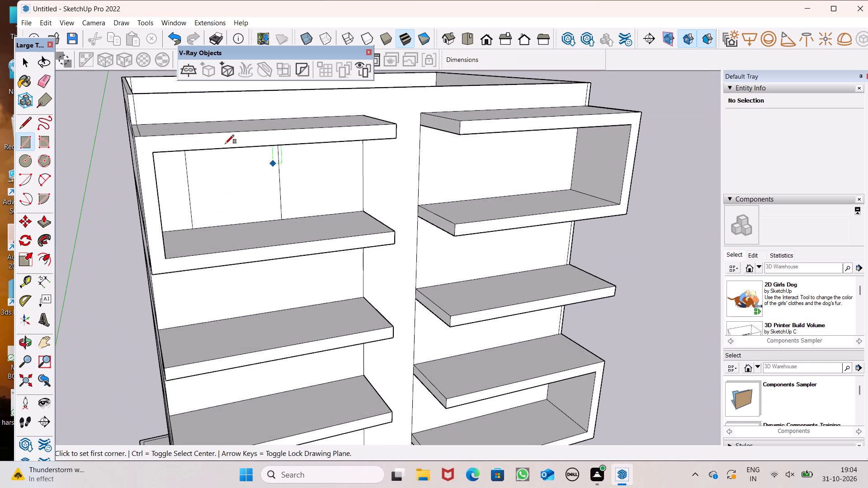
left_click(29, 126)
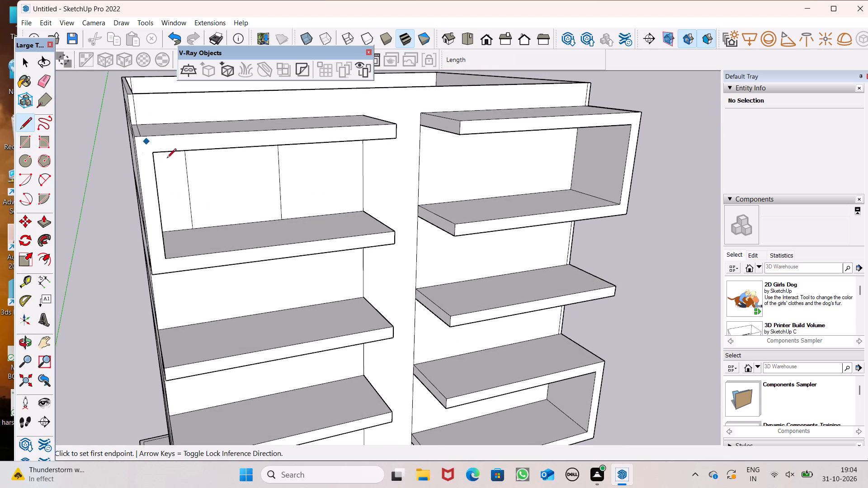
scroll(178, 165, "down", 2)
middle_click_drag(253, 204, 267, 267)
scroll(290, 280, "up", 6)
scroll(375, 197, "up", 6)
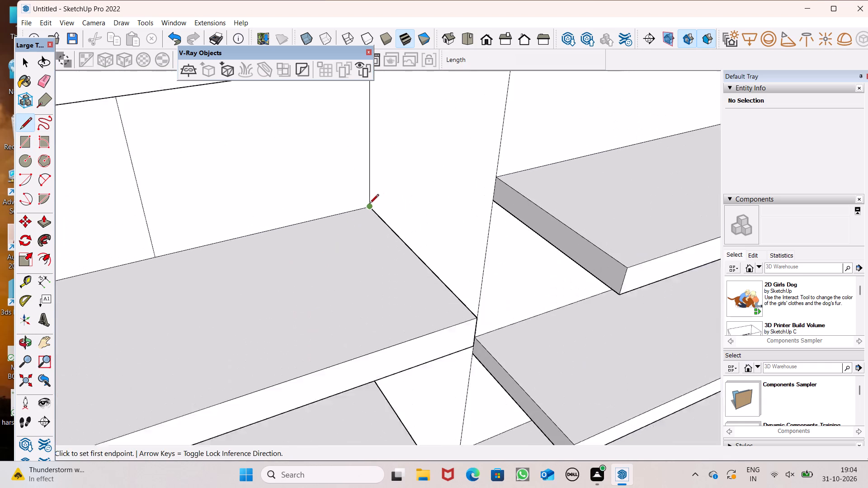
left_click(344, 213)
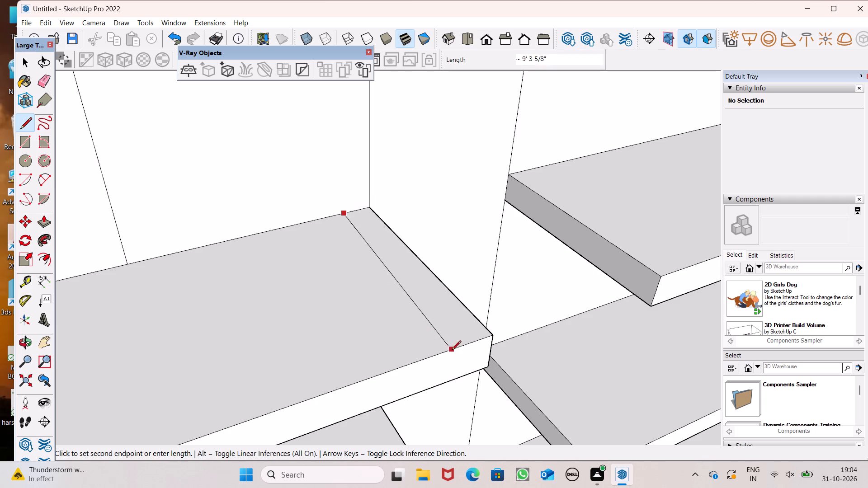
left_click(457, 349)
Draw a matching front-to-back line about 9' 3 11/16" long across the upper right frame's bottom slab, near its end beside the central strip.
scroll(389, 293, "down", 7)
middle_click_drag(382, 303, 302, 238)
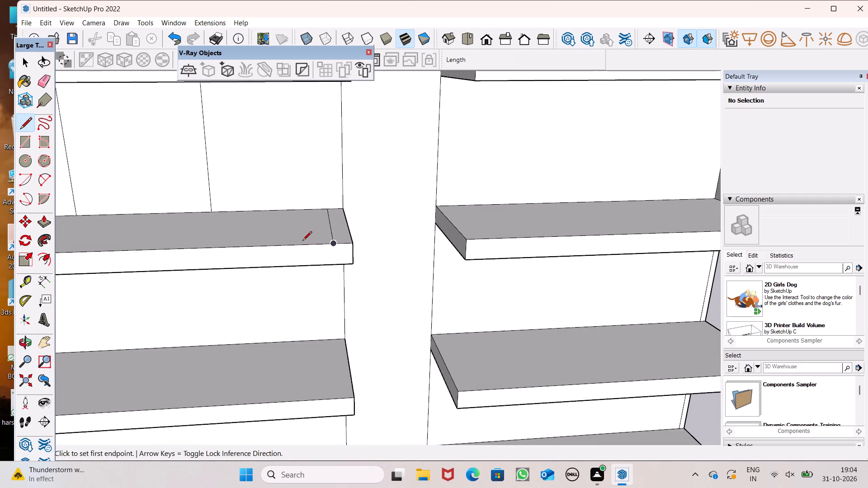
scroll(302, 245, "down", 8)
scroll(382, 226, "up", 7)
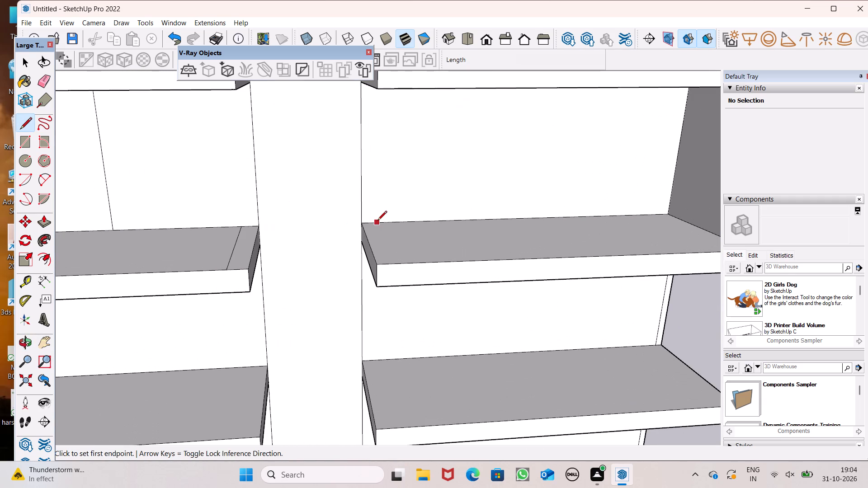
left_click(380, 222)
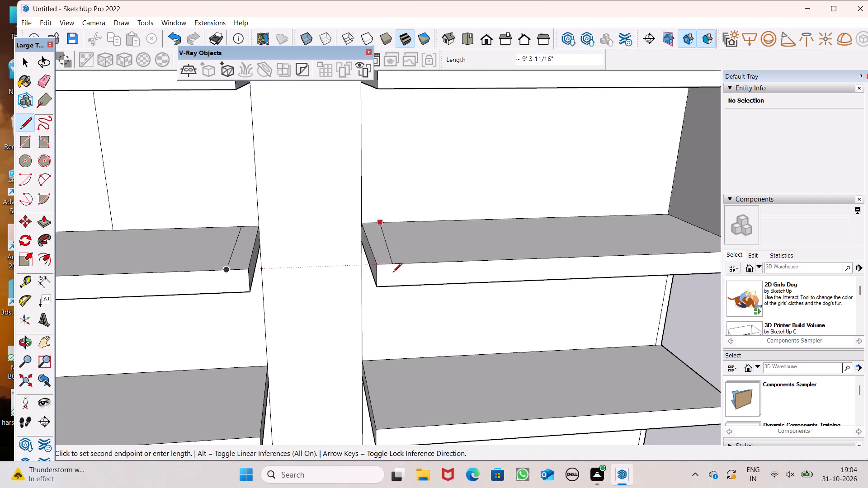
left_click(396, 266)
scroll(431, 253, "down", 10)
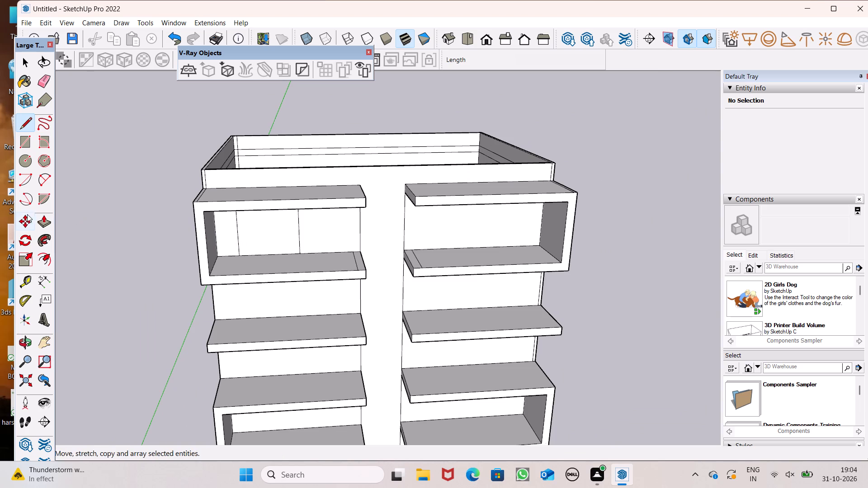
Push/Pull the end strip of the upper left frame's bottom slab up to its top slab to form an end wall.
left_click(40, 224)
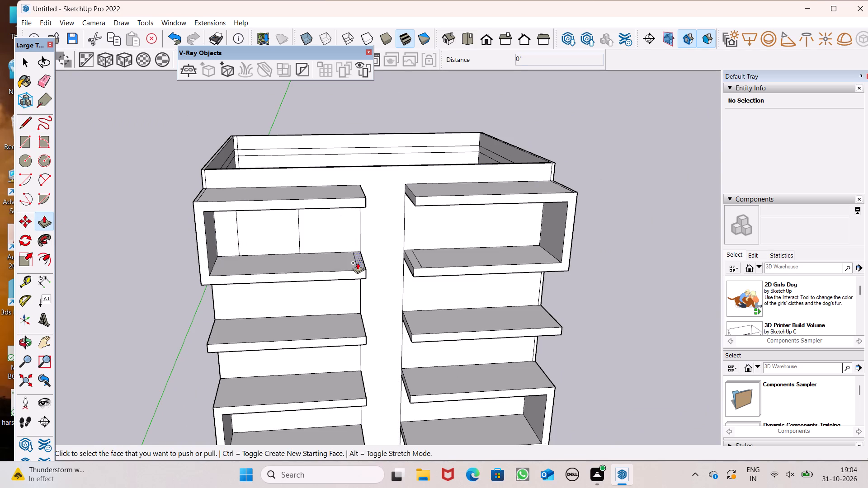
left_click_drag(361, 265, 364, 204)
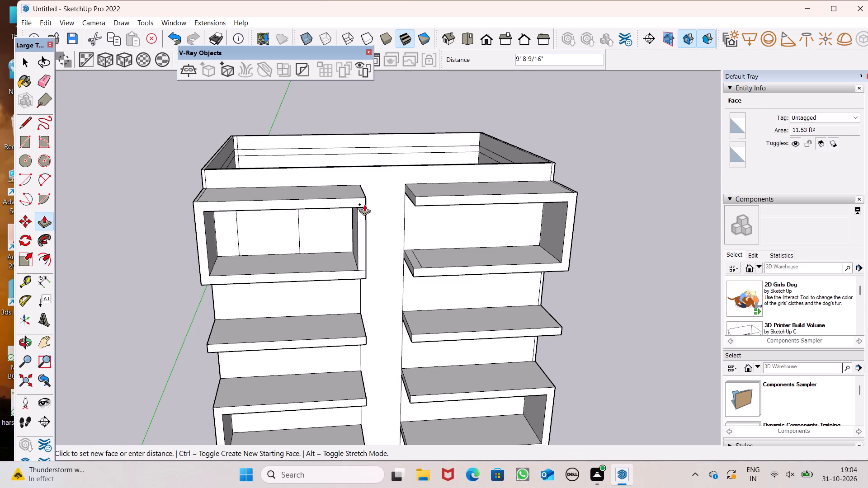
left_click_drag(364, 204, 349, 205)
Push/Pull the end strip of the upper right frame's bottom slab up 10' to its top slab.
middle_click_drag(405, 241, 406, 243)
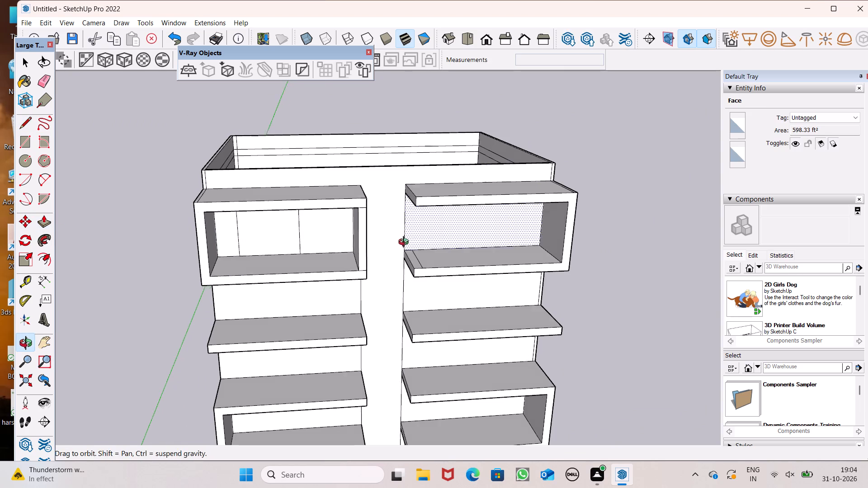
middle_click_drag(406, 243, 387, 248)
scroll(404, 247, "up", 5)
left_click_drag(403, 274, 391, 181)
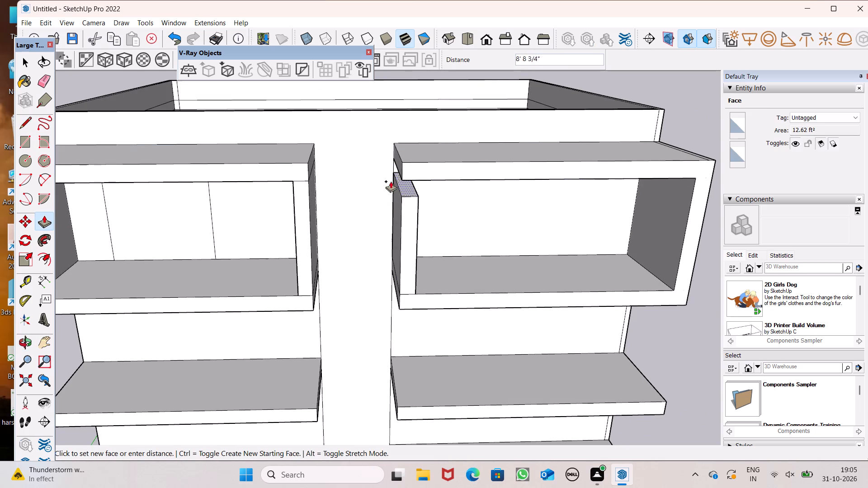
left_click_drag(391, 181, 418, 179)
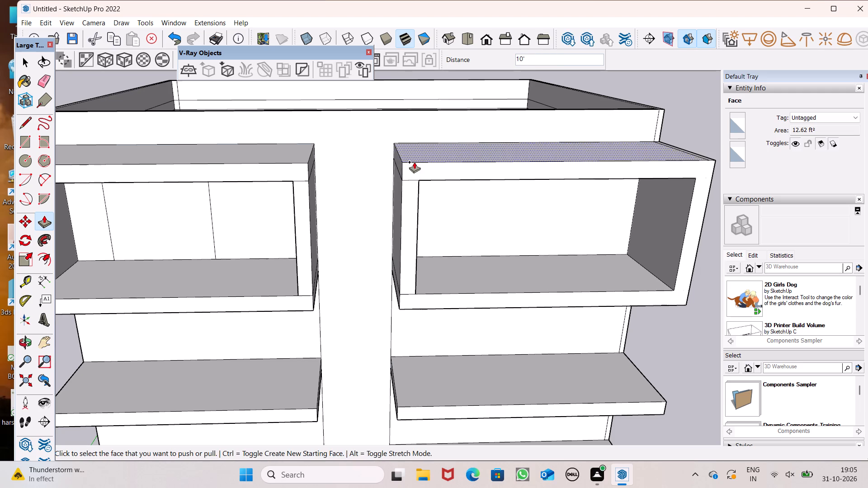
Erase the front seam lines where the new end walls meet the bottom slabs of both upper frames.
scroll(414, 162, "down", 5)
middle_click_drag(408, 218, 420, 165)
scroll(412, 133, "down", 5)
key("space")
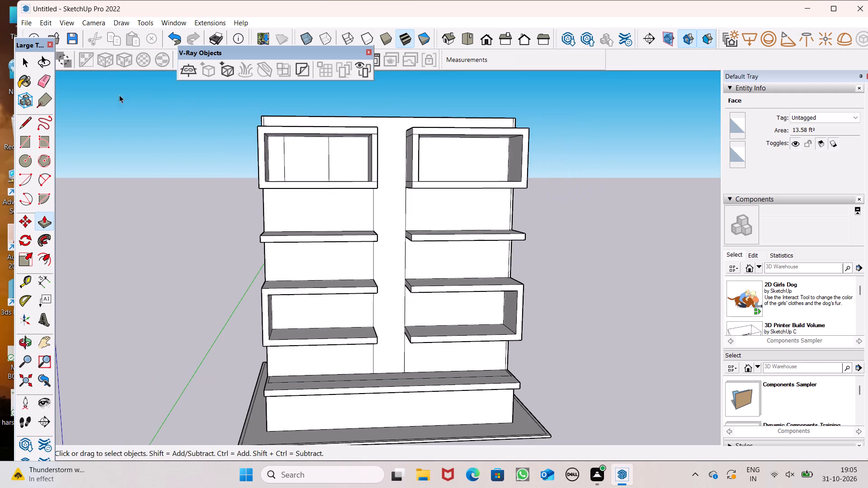
left_click(48, 84)
scroll(416, 160, "up", 7)
scroll(331, 221, "up", 5)
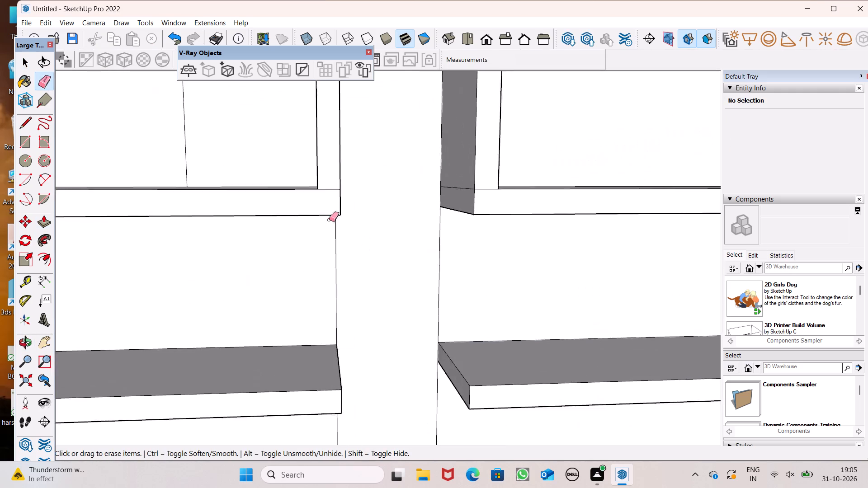
scroll(329, 220, "up", 2)
left_click_drag(328, 188, 326, 183)
left_click_drag(328, 187, 327, 176)
left_click(524, 179)
Erase the seam lines below the top slabs on the front and side faces of both upper frames' new end walls.
scroll(368, 163, "down", 6)
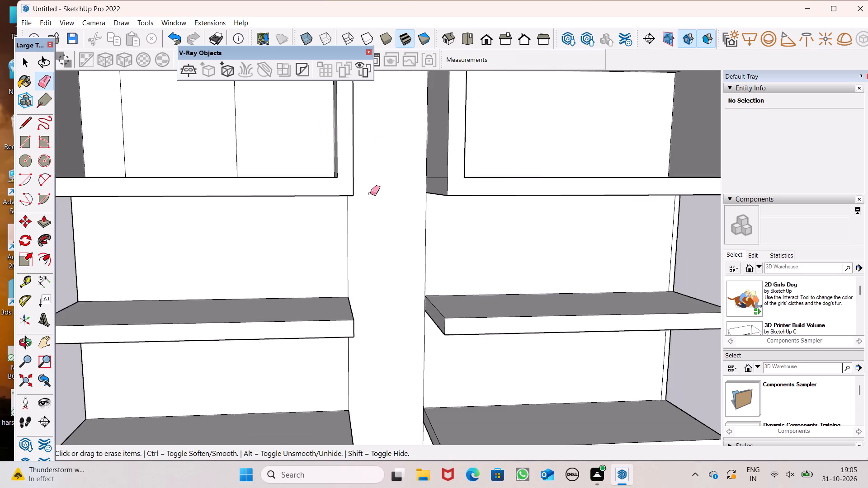
scroll(373, 209, "down", 3)
scroll(439, 89, "up", 7)
scroll(415, 117, "up", 4)
left_click_drag(412, 122, 412, 131)
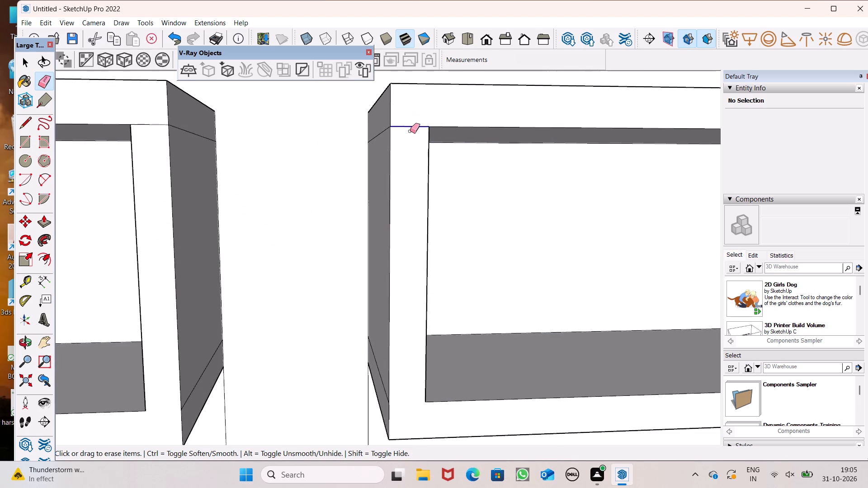
scroll(410, 153, "down", 6)
scroll(264, 145, "up", 4)
left_click_drag(262, 130, 262, 140)
scroll(281, 149, "up", 2)
middle_click_drag(281, 148, 250, 162)
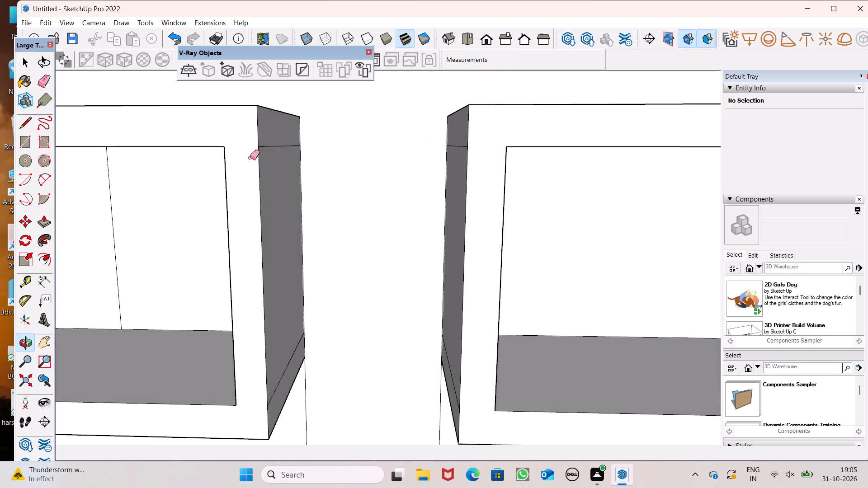
left_click_drag(276, 140, 278, 153)
middle_click_drag(287, 165, 393, 170)
left_click_drag(514, 136, 516, 161)
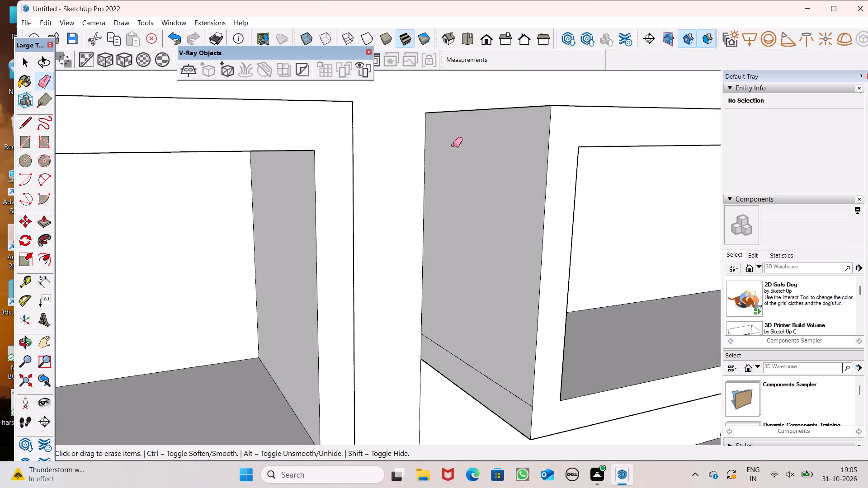
Copy the rectangle on the upper left frame's back wall about 11' 6 1/4" down to the bay below the frame.
scroll(404, 168, "down", 11)
middle_click_drag(438, 178, 362, 171)
scroll(525, 130, "down", 7)
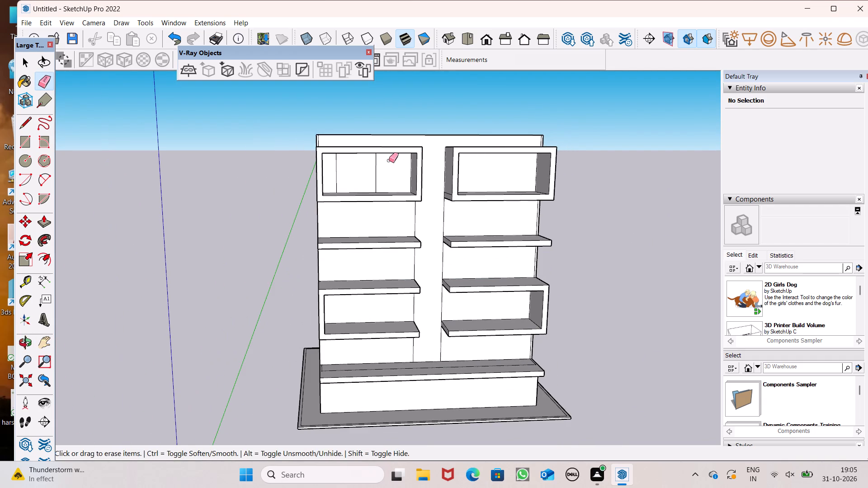
key("space")
double_click(365, 179)
key("m")
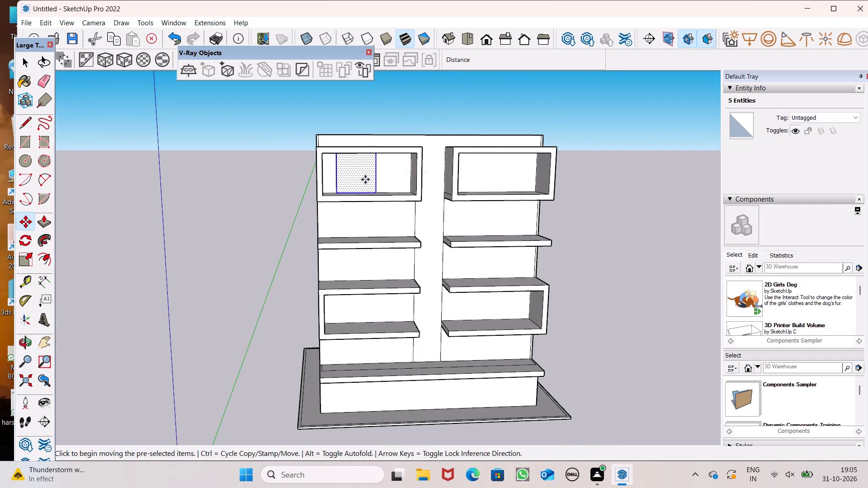
key("Return")
scroll(363, 198, "up", 5)
scroll(372, 178, "down", 6)
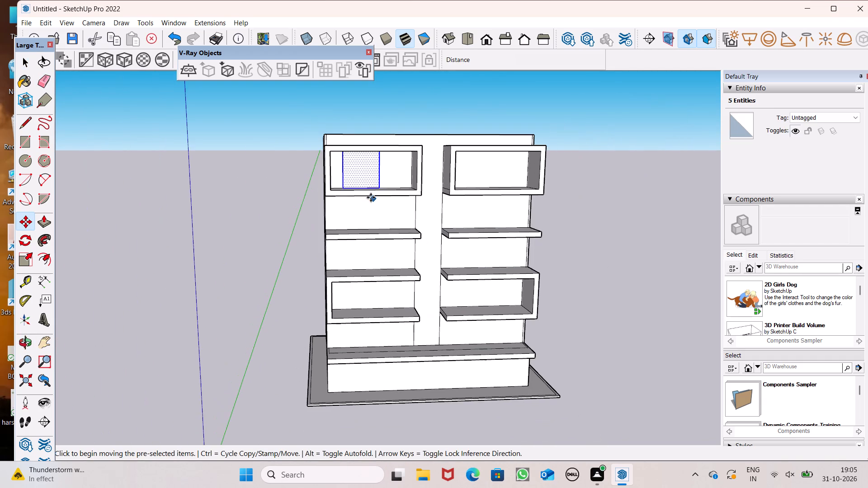
scroll(365, 209, "up", 8)
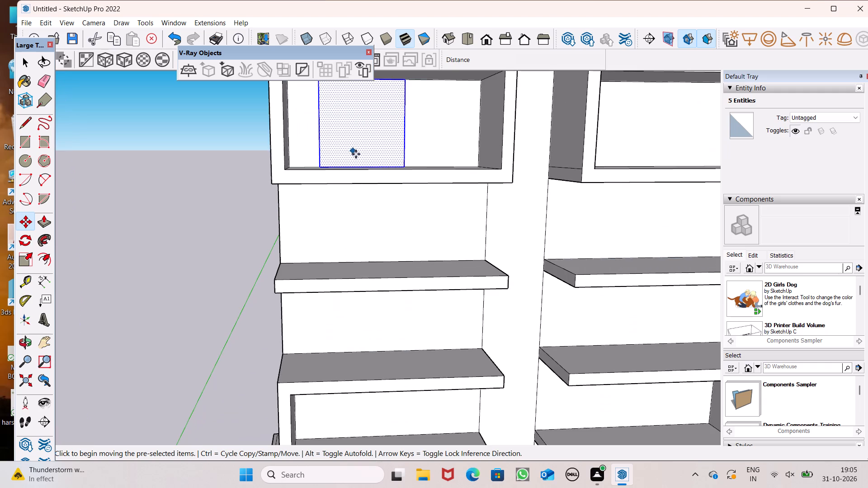
scroll(363, 162, "down", 4)
middle_click_drag(370, 206, 368, 174)
scroll(368, 175, "up", 1)
left_click_drag(363, 137, 361, 186, "ctrl")
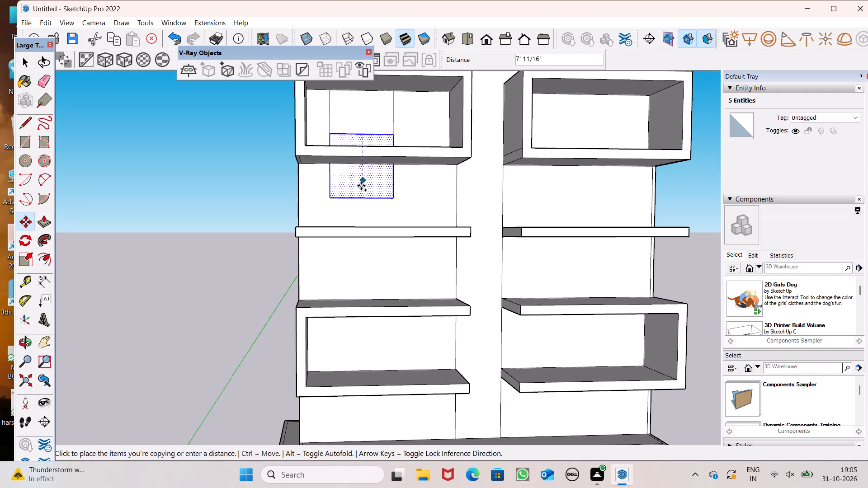
left_click_drag(361, 186, 355, 210, "ctrl")
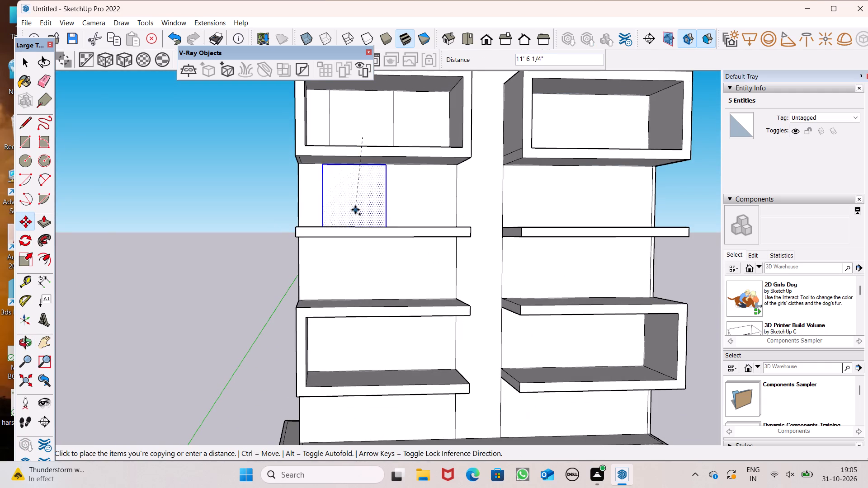
left_click_drag(355, 210, 356, 210, "ctrl")
Move the copied rectangle about 1' sideways toward the central strip, aligning it with the rectangle above.
scroll(350, 192, "down", 3)
middle_click_drag(388, 213, 395, 258)
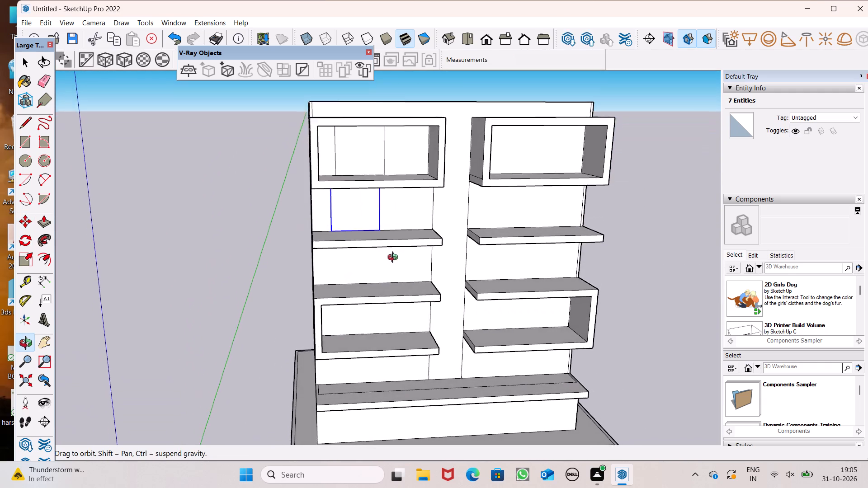
middle_click_drag(395, 258, 365, 238)
scroll(353, 203, "up", 5)
left_click_drag(354, 202, 362, 202)
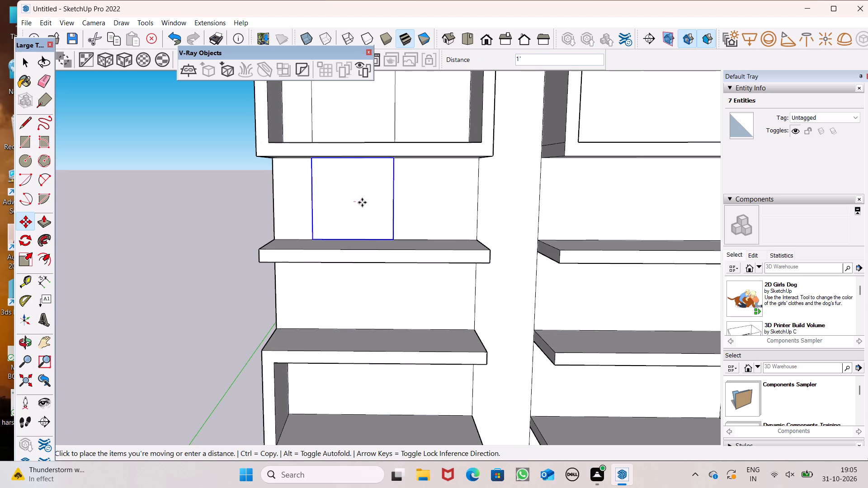
left_click_drag(362, 202, 363, 202)
Copy the rectangle about 11' 4 3/4" straight down to the left bay just above the lower frame.
scroll(360, 192, "down", 9)
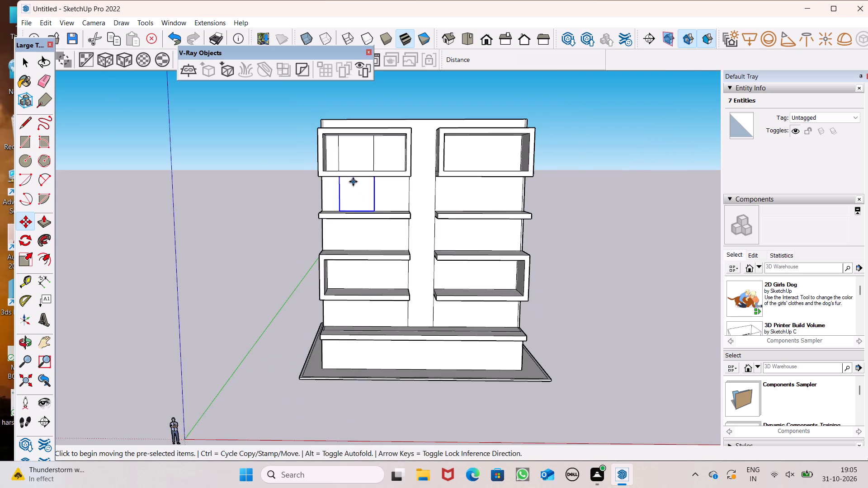
scroll(351, 177, "down", 3)
scroll(351, 283, "up", 7)
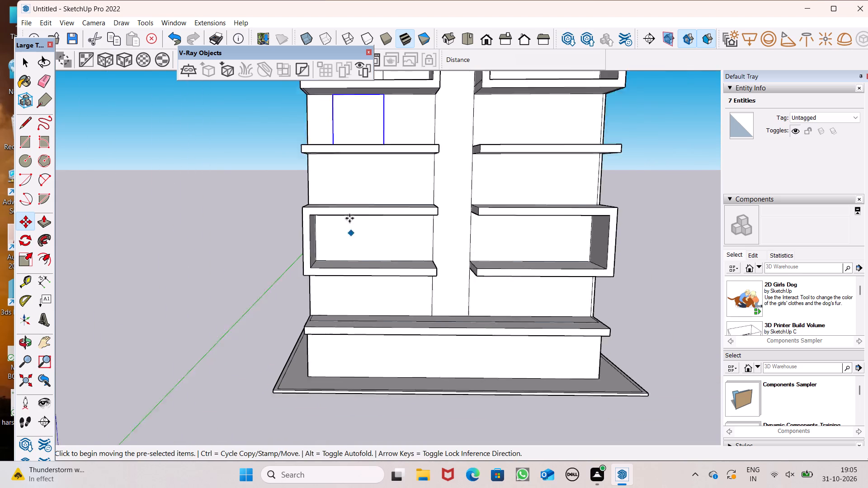
left_click_drag(356, 115, 355, 132, "ctrl")
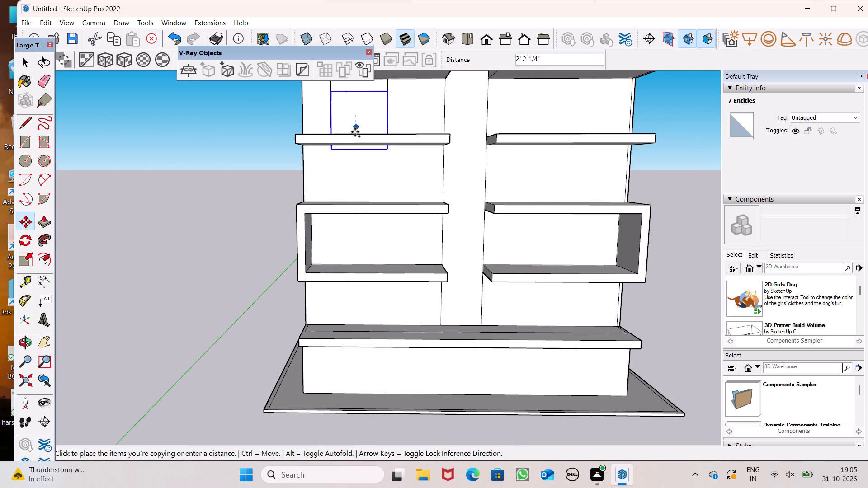
left_click_drag(355, 132, 356, 180, "ctrl")
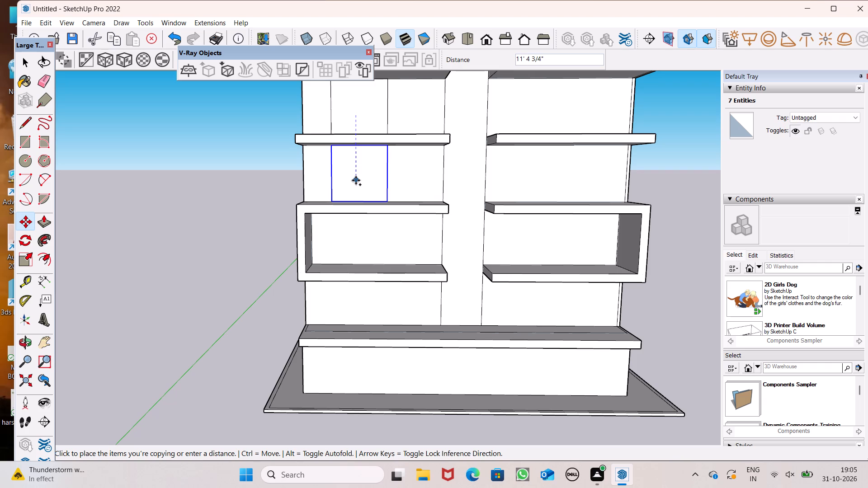
left_click_drag(356, 180, 358, 181, "ctrl")
Copy the rectangle about 11' 5 1/16" down onto the back wall inside the lower left frame.
scroll(385, 117, "down", 6)
scroll(370, 181, "up", 3)
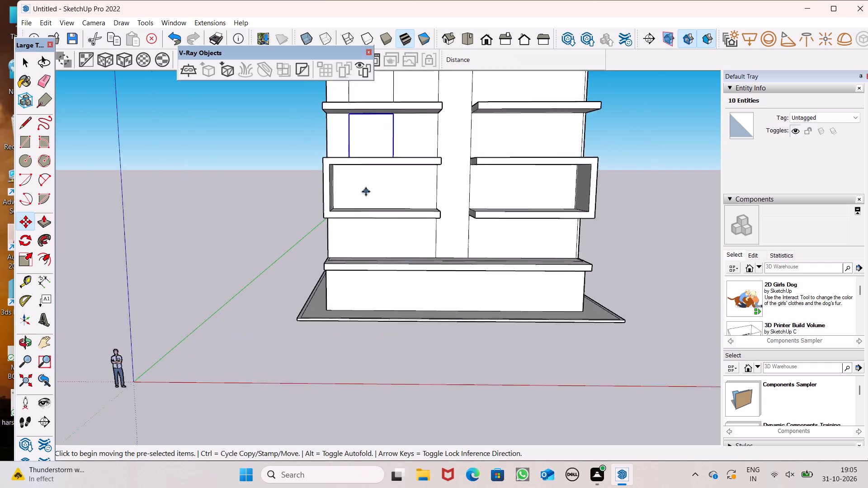
scroll(366, 192, "up", 2)
scroll(365, 183, "down", 5)
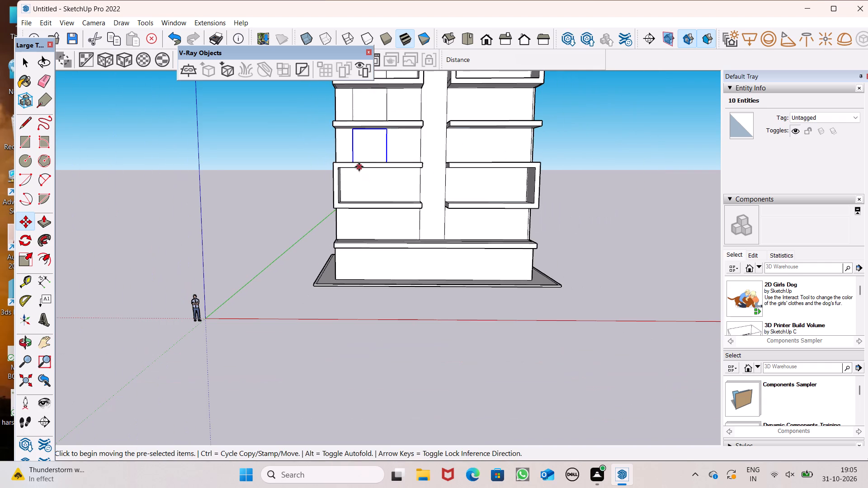
scroll(359, 169, "up", 4)
left_click_drag(377, 150, 376, 207)
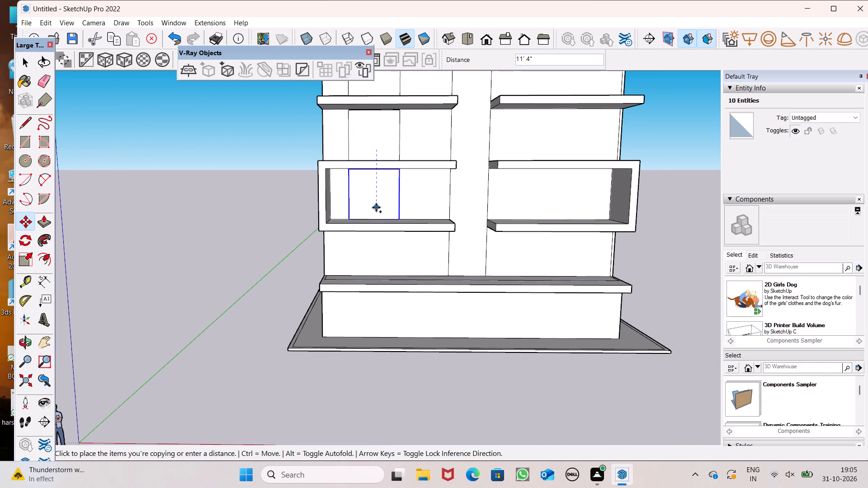
left_click_drag(376, 207, 374, 208)
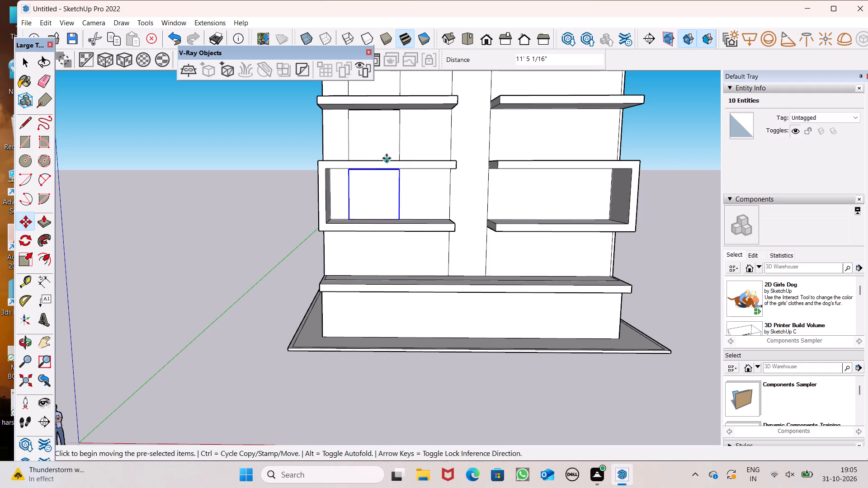
Copy the rectangle down to the left bay between the lower frame and the full-width slab, and clear the selection.
scroll(387, 158, "down", 2)
middle_click_drag(387, 206, 367, 190)
middle_click_drag(369, 197, 385, 250)
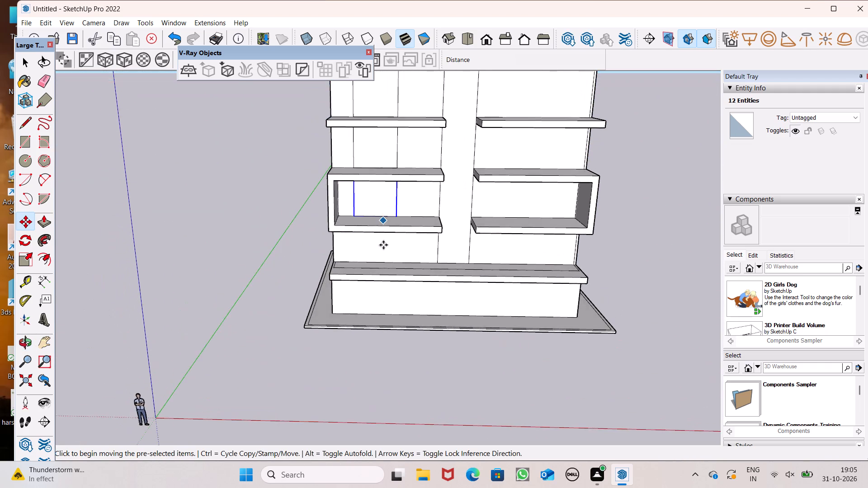
scroll(383, 263, "down", 5)
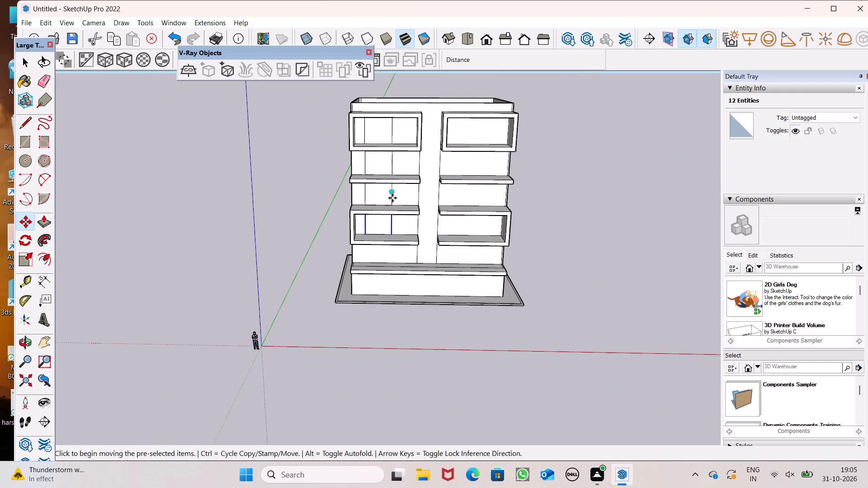
middle_click_drag(385, 202, 414, 148)
scroll(402, 166, "down", 2)
scroll(408, 242, "up", 5)
scroll(387, 221, "down", 2)
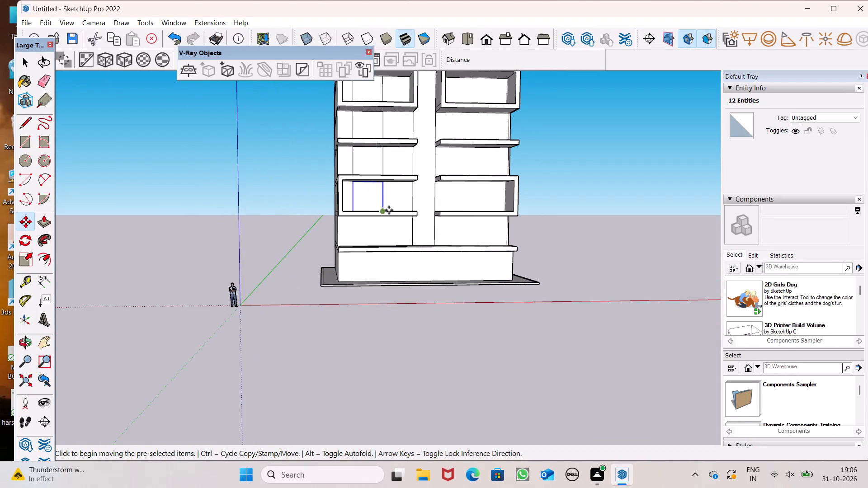
scroll(389, 210, "down", 2)
middle_click(389, 215)
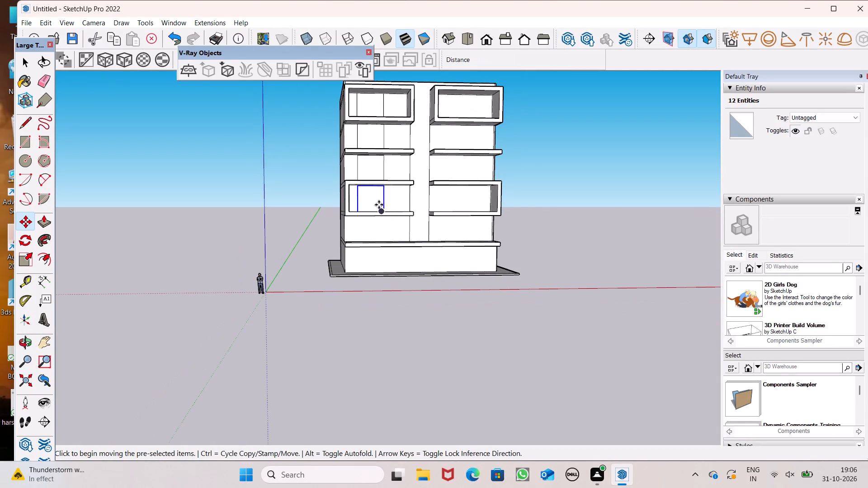
left_click_drag(369, 197, 374, 228)
scroll(363, 204, "down", 4)
middle_click_drag(388, 243, 383, 261)
key("space")
left_click(312, 208)
Draw a rectangle about 6' 7" by 5' 9" on the upper left frame's back wall, between the door outline and the central strip.
scroll(358, 134, "up", 8)
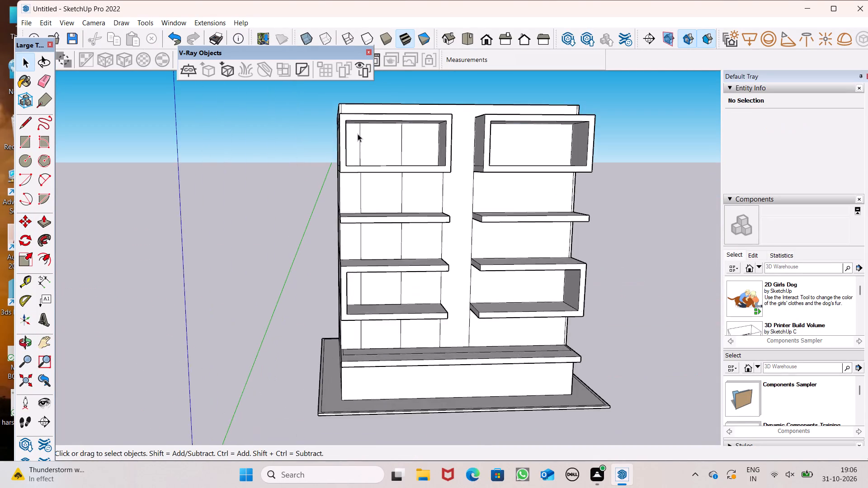
scroll(358, 134, "down", 5)
scroll(397, 136, "up", 4)
scroll(310, 170, "down", 4)
middle_click_drag(308, 185, 313, 212)
scroll(387, 141, "up", 4)
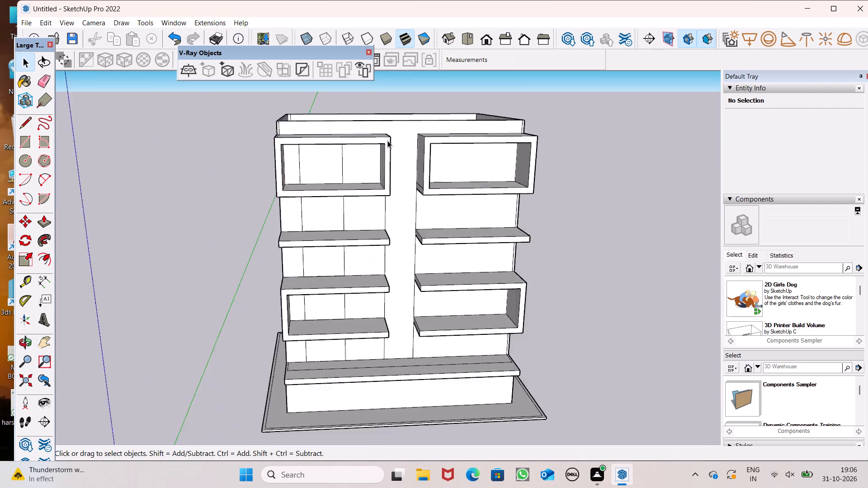
scroll(387, 141, "up", 3)
left_click(25, 143)
scroll(282, 178, "up", 2)
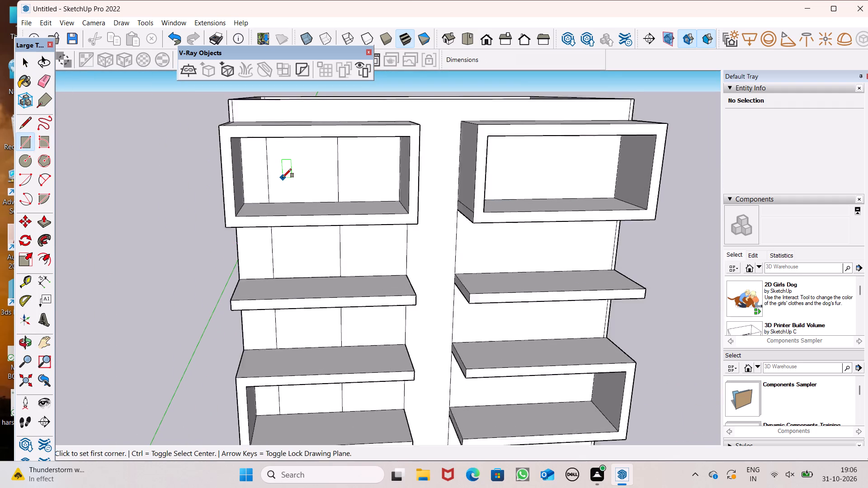
scroll(283, 178, "up", 4)
scroll(283, 178, "down", 3)
scroll(356, 170, "up", 6)
scroll(355, 164, "down", 1)
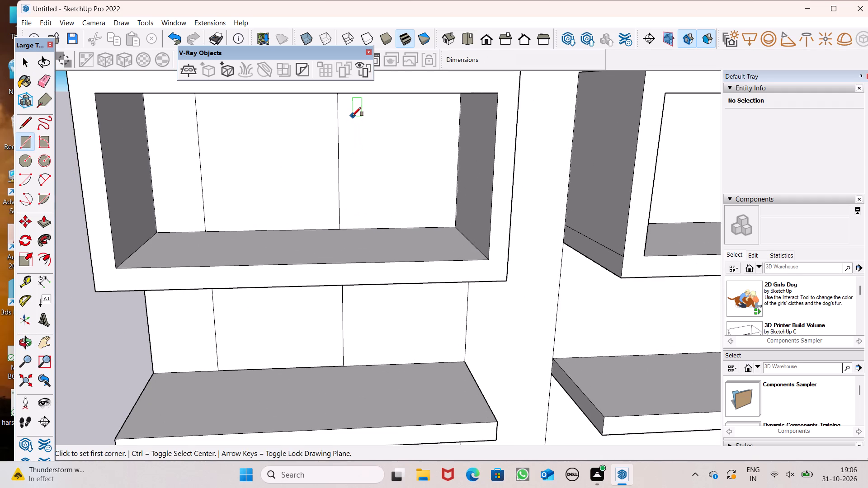
left_click(352, 116)
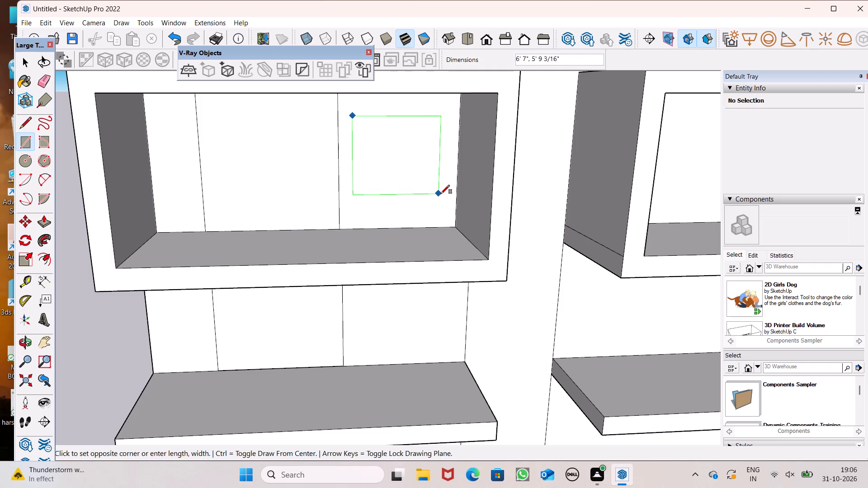
left_click(442, 192)
Copy the new rectangle about 12' straight down to the left bay just below the upper frame.
scroll(381, 136, "down", 6)
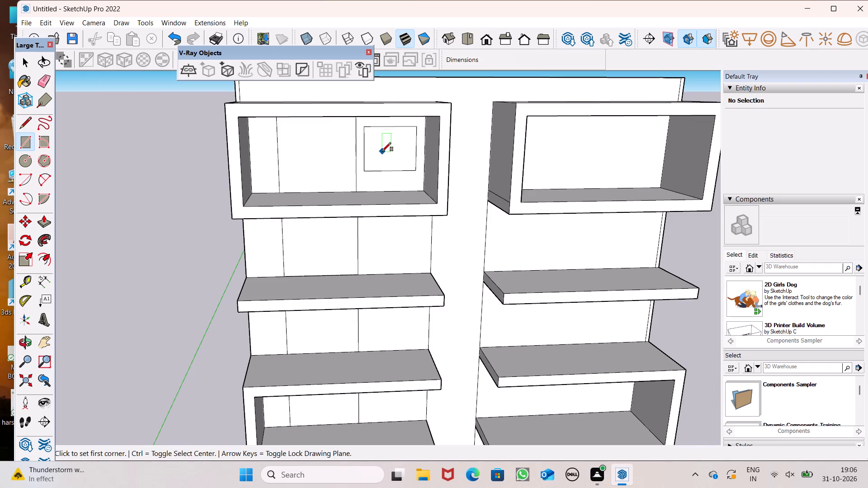
key("space")
double_click(375, 149)
key("m")
key("Return")
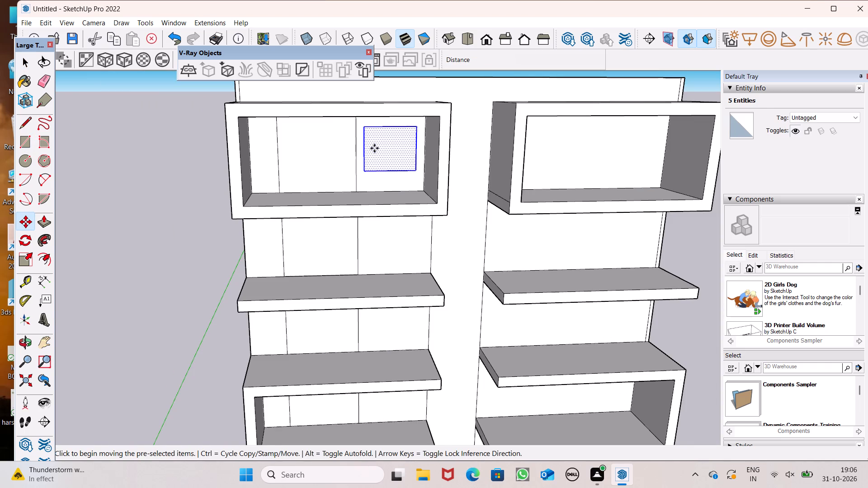
left_click_drag(379, 156, 384, 245)
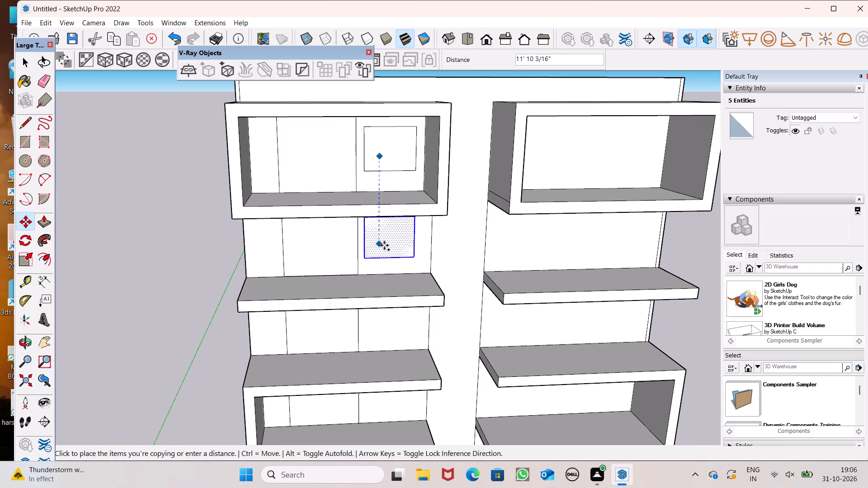
left_click_drag(384, 245, 383, 250)
Copy the rectangle about 11' 6" straight down to the left bay just above the lower frame.
scroll(395, 138, "down", 9)
scroll(401, 230, "up", 6)
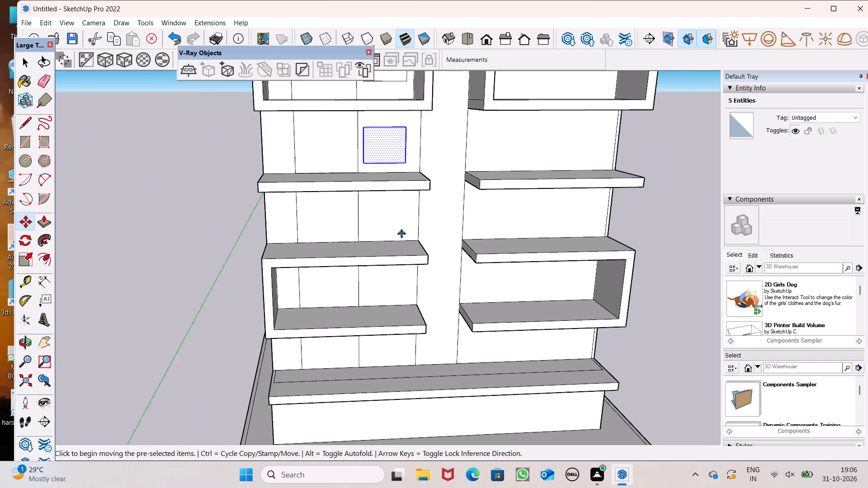
scroll(401, 234, "up", 1)
left_click_drag(376, 142, 380, 221)
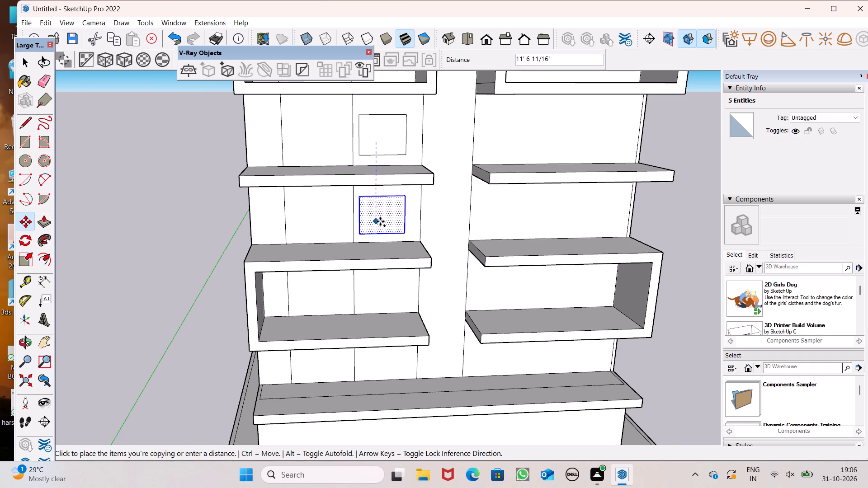
left_click_drag(380, 221, 381, 219)
Copy the rectangle about 11' 1" down onto the back wall inside the lower left frame.
scroll(387, 131, "down", 8)
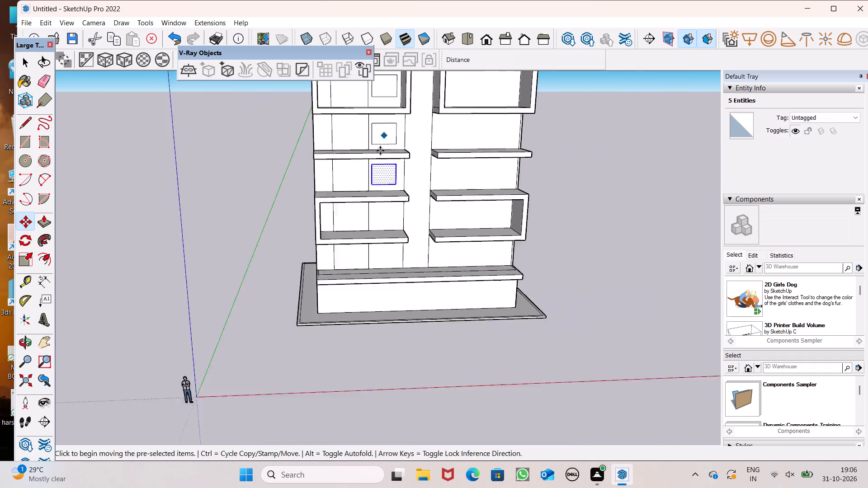
scroll(387, 244, "up", 8)
scroll(383, 155, "down", 4)
scroll(380, 94, "up", 4)
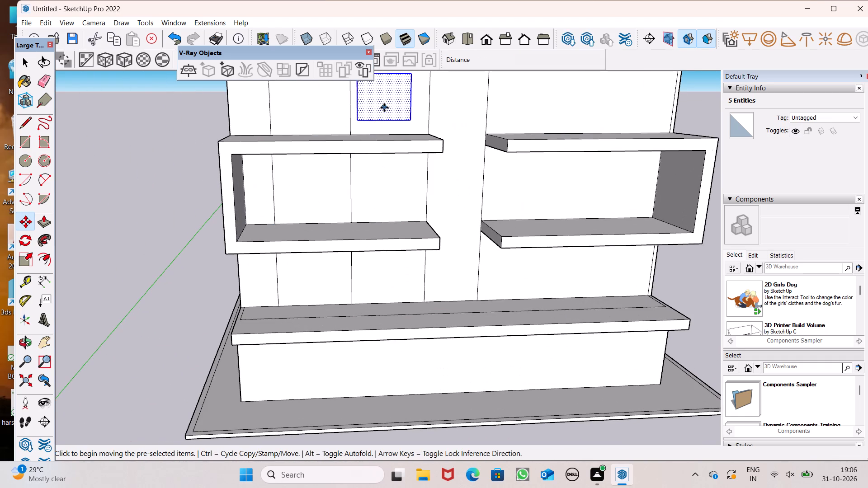
left_click_drag(384, 108, 390, 195)
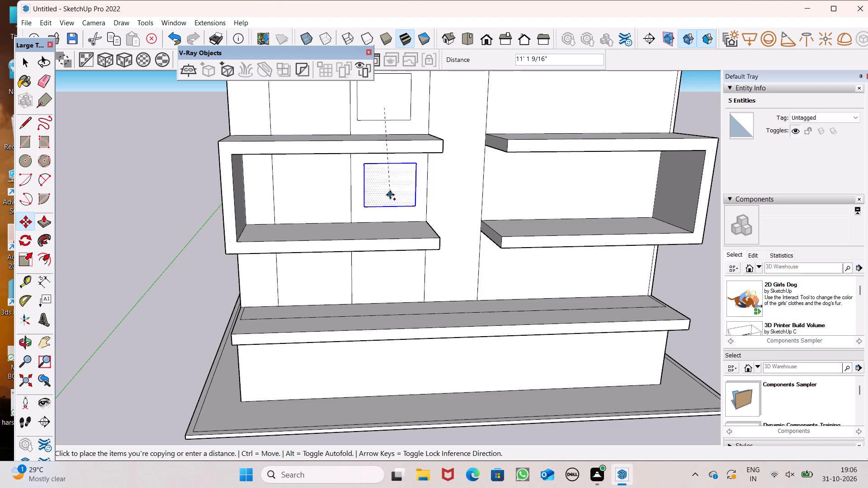
left_click_drag(390, 195, 388, 196)
Copy the rectangle about 11' down to the left bay between the lower frame and the full-width slab, and clear the selection.
scroll(394, 94, "down", 8)
scroll(392, 223, "up", 8)
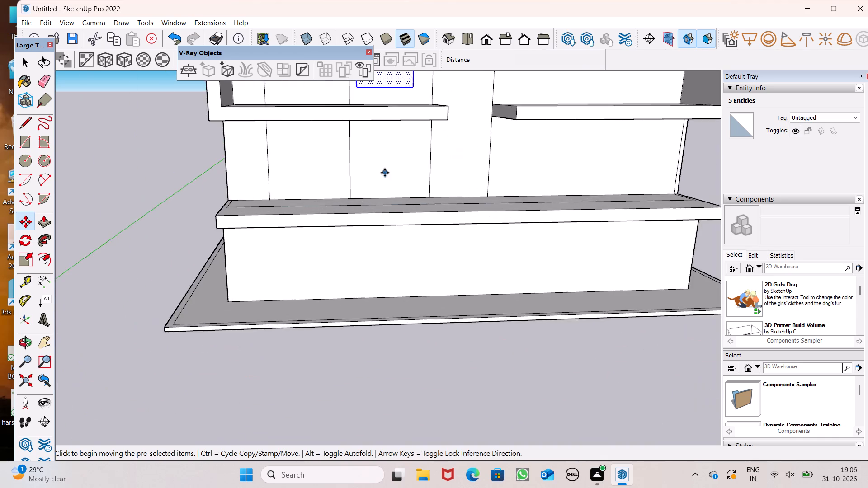
scroll(385, 196, "down", 12)
scroll(374, 126, "up", 4)
scroll(380, 165, "down", 4)
scroll(392, 127, "up", 1)
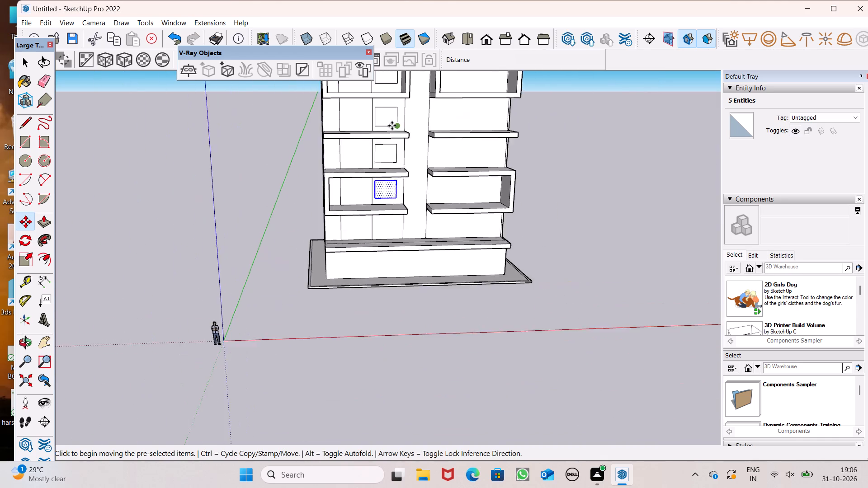
scroll(392, 126, "up", 5)
scroll(394, 124, "down", 7)
scroll(395, 83, "up", 7)
scroll(370, 203, "down", 3)
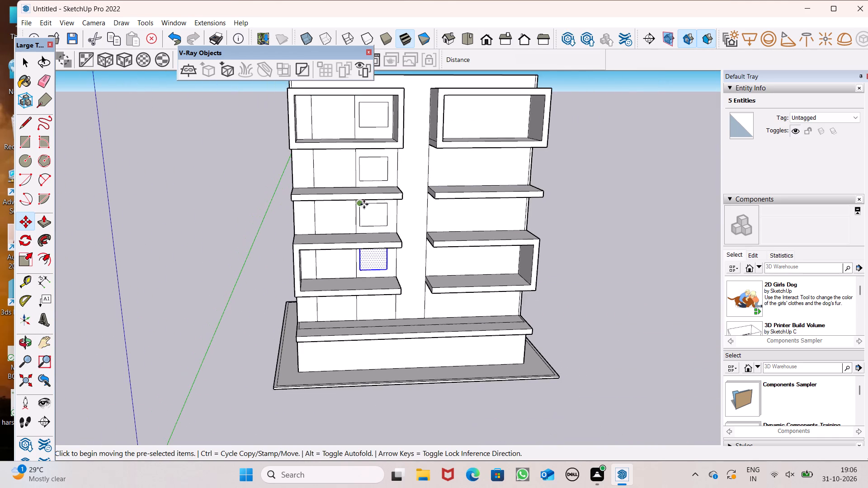
scroll(387, 179, "up", 3)
scroll(387, 158, "down", 6)
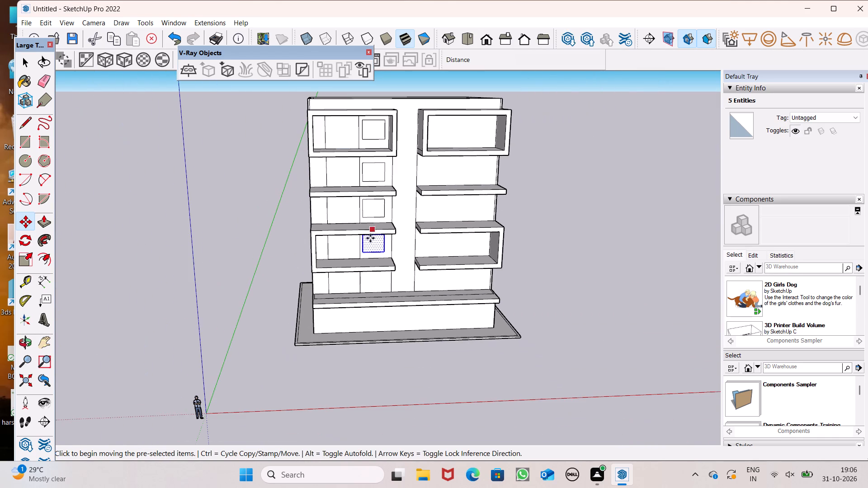
scroll(374, 239, "up", 7)
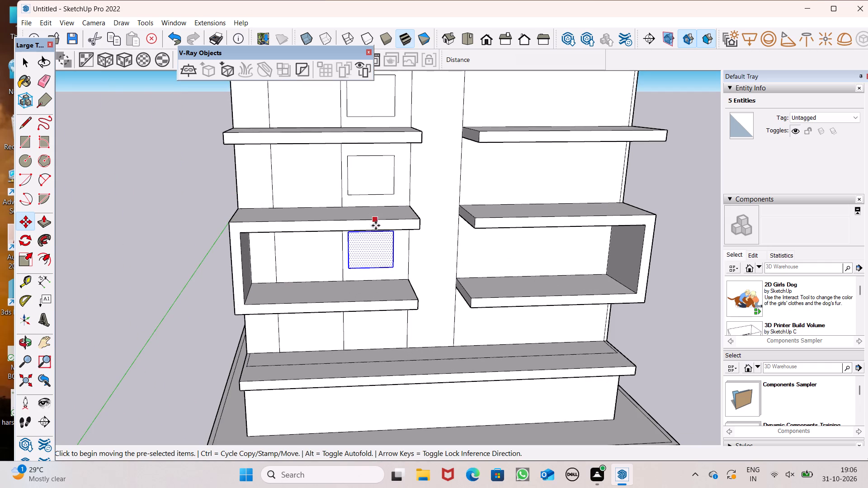
scroll(360, 231, "down", 7)
middle_click_drag(359, 309, 354, 270)
scroll(354, 276, "up", 6)
left_click_drag(375, 213, 384, 285)
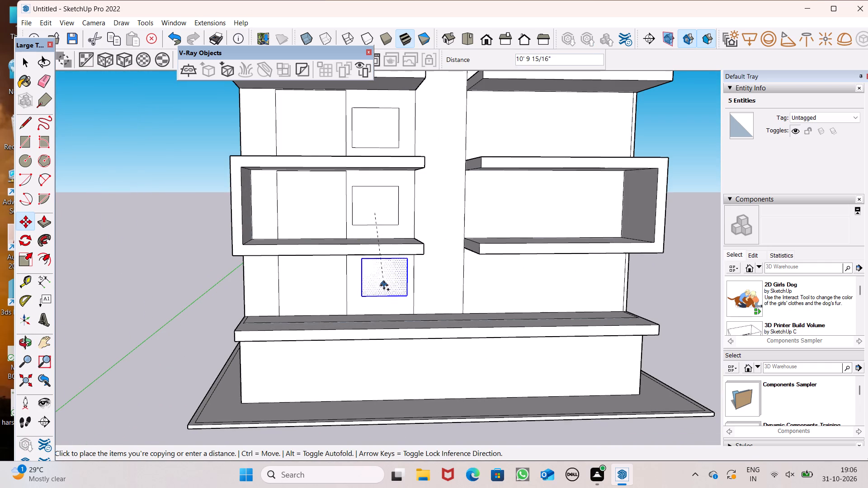
left_click_drag(384, 285, 381, 292)
scroll(354, 211, "down", 12)
key("space")
left_click(570, 179)
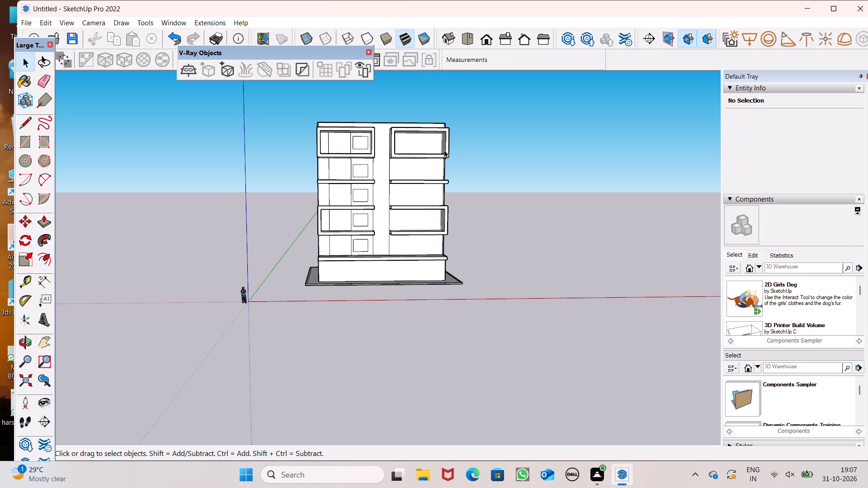
Draw a door rectangle about 7' wide and 8' high in the lowest right bay, standing on the full-width slab near the central strip.
scroll(420, 156, "up", 7)
scroll(422, 203, "down", 4)
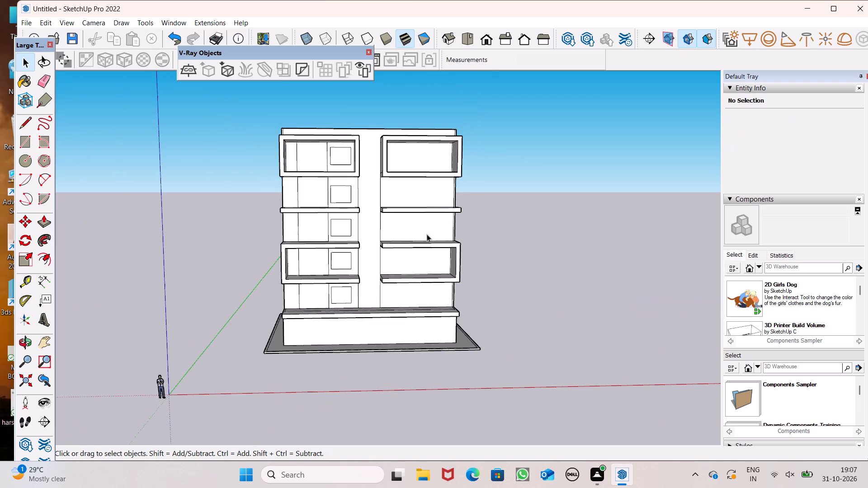
middle_click_drag(436, 268, 440, 221)
scroll(440, 267, "up", 8)
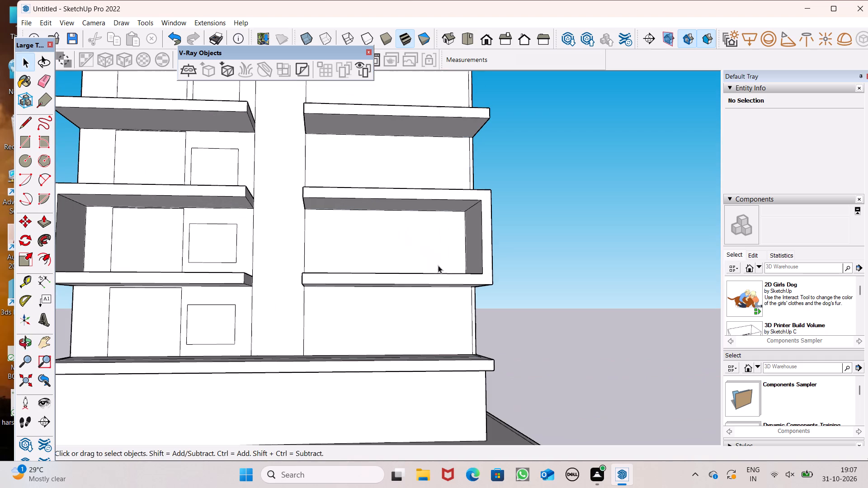
left_click(24, 142)
scroll(467, 204, "down", 5)
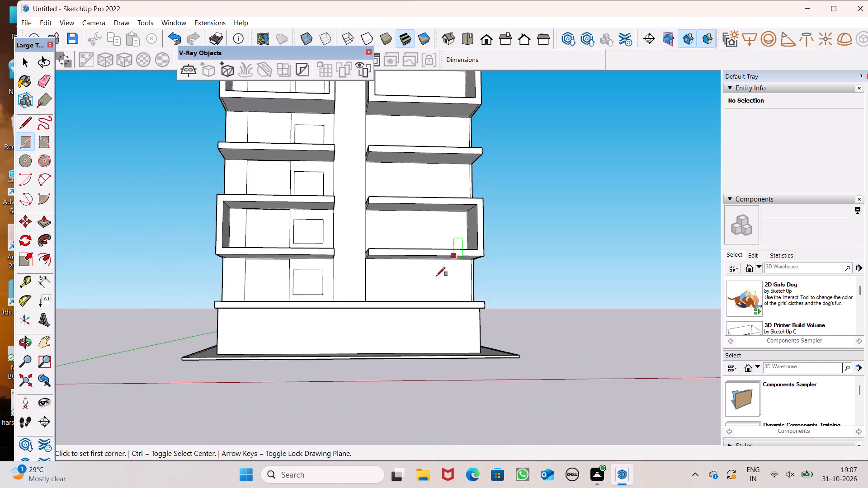
scroll(425, 291, "up", 8)
scroll(400, 255, "down", 6)
scroll(401, 268, "up", 2)
middle_click_drag(403, 283, 393, 336)
scroll(385, 317, "up", 6)
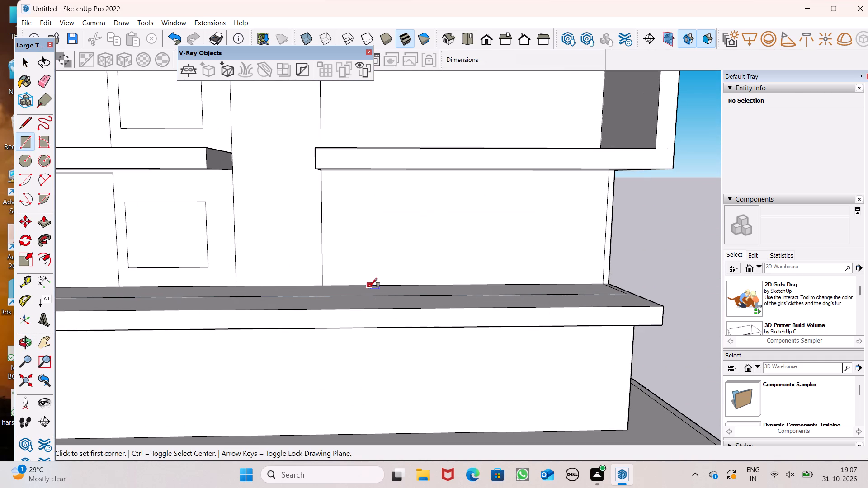
left_click(342, 284)
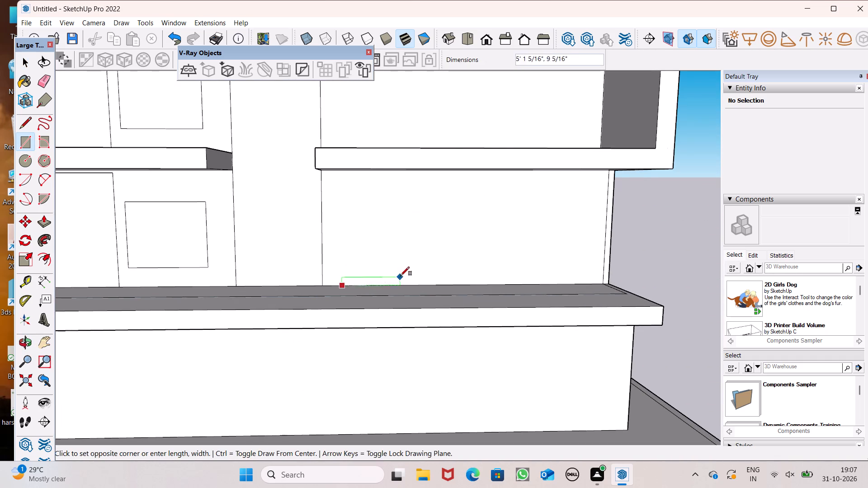
middle_click_drag(401, 273, 401, 221)
scroll(401, 221, "up", 1)
middle_click_drag(434, 151, 434, 176)
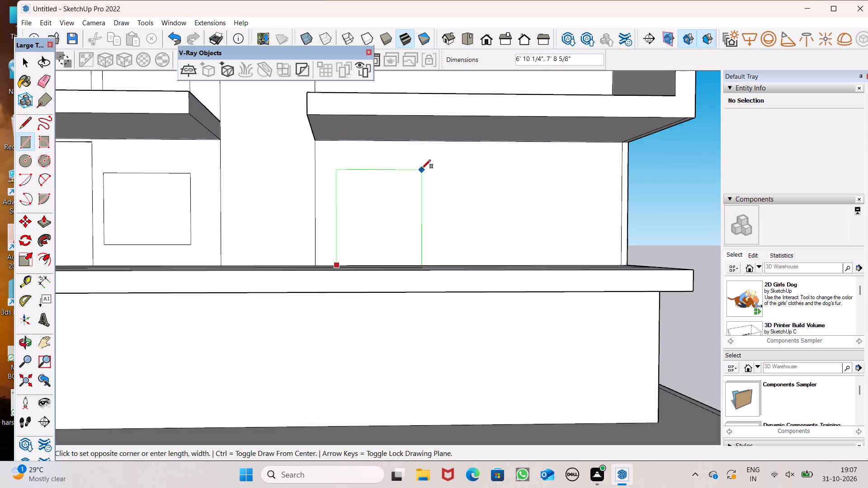
left_click(425, 159)
Copy the door rectangle straight up onto the back wall inside the lower right frame.
scroll(427, 178, "down", 7)
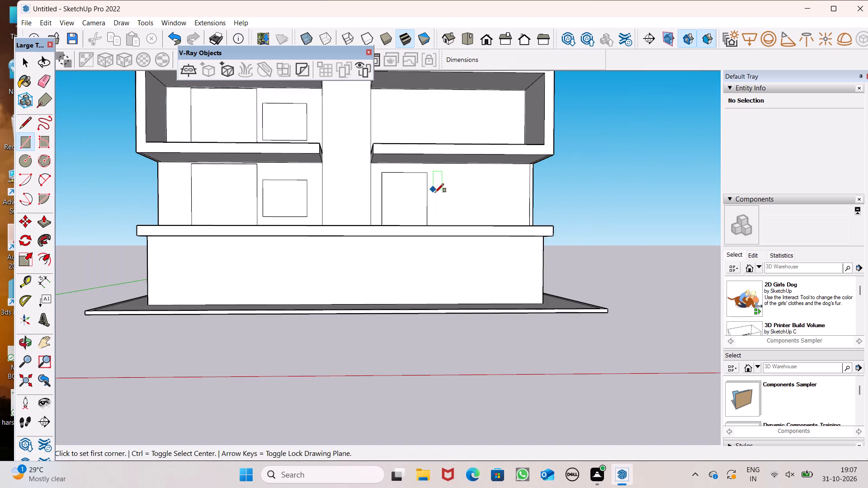
scroll(437, 196, "down", 8)
key("space")
scroll(443, 206, "down", 4)
middle_click_drag(441, 205, 443, 224)
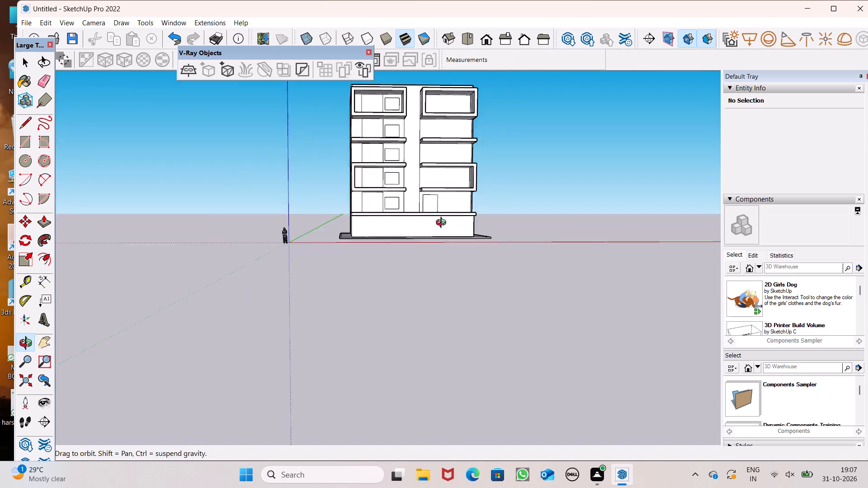
middle_click_drag(443, 224, 440, 279)
scroll(439, 223, "up", 6)
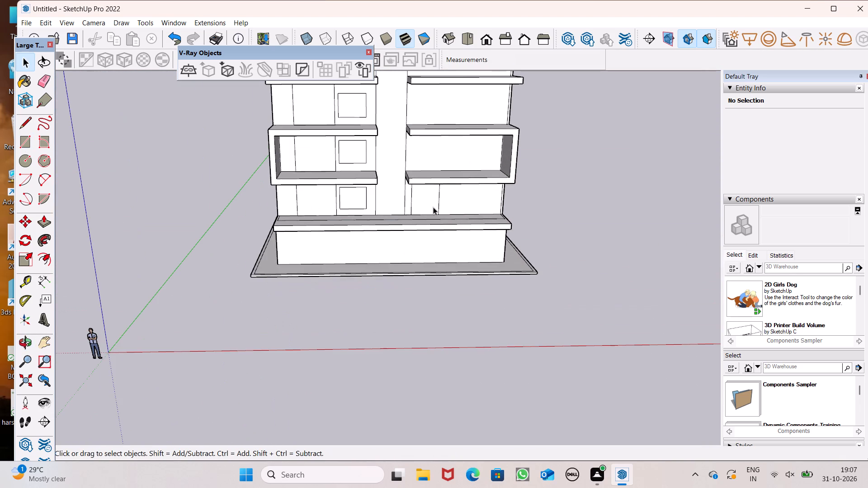
double_click(433, 207)
scroll(415, 232, "down", 6)
scroll(460, 184, "up", 3)
key("m")
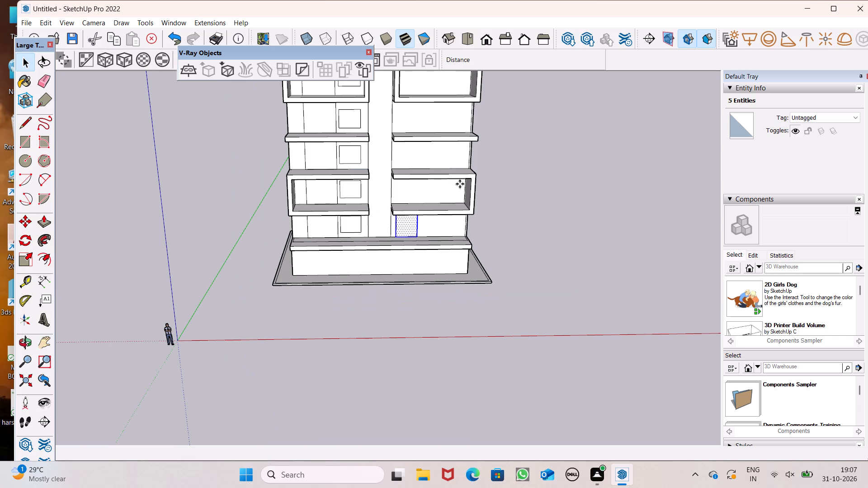
key("Return")
middle_click_drag(469, 200, 471, 217)
scroll(441, 183, "up", 5)
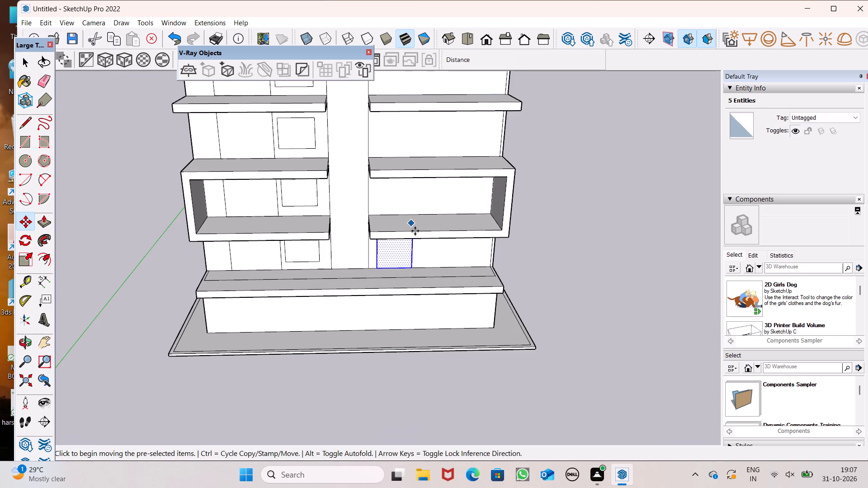
left_click_drag(402, 259, 403, 216)
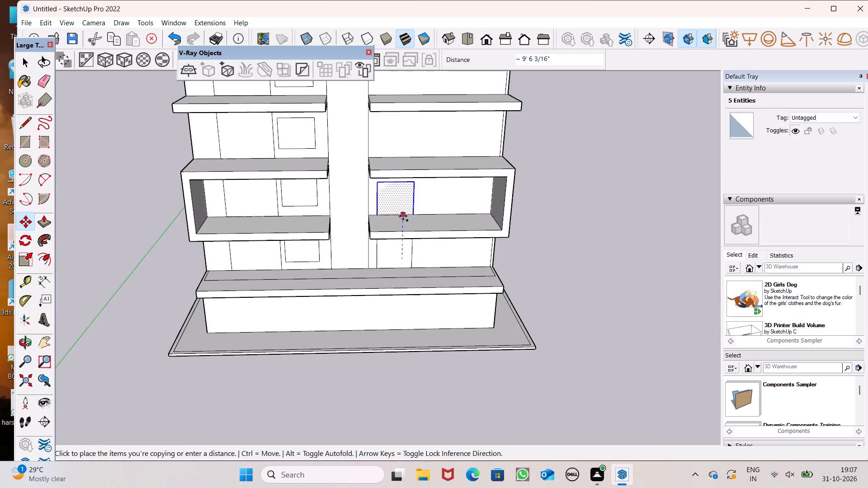
left_click_drag(403, 216, 401, 206)
Copy the door rectangle up into the two right bays between the frames, about 11' 4" and a further 11' higher.
scroll(398, 235, "down", 6)
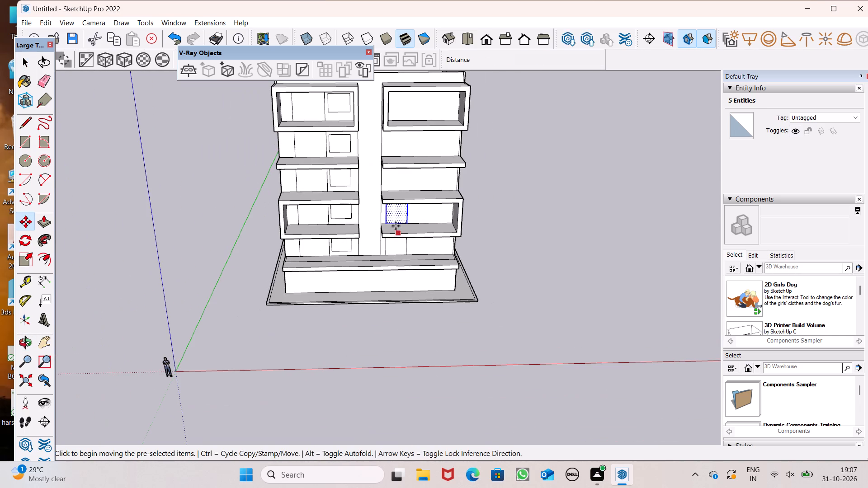
left_click_drag(397, 213, 401, 180)
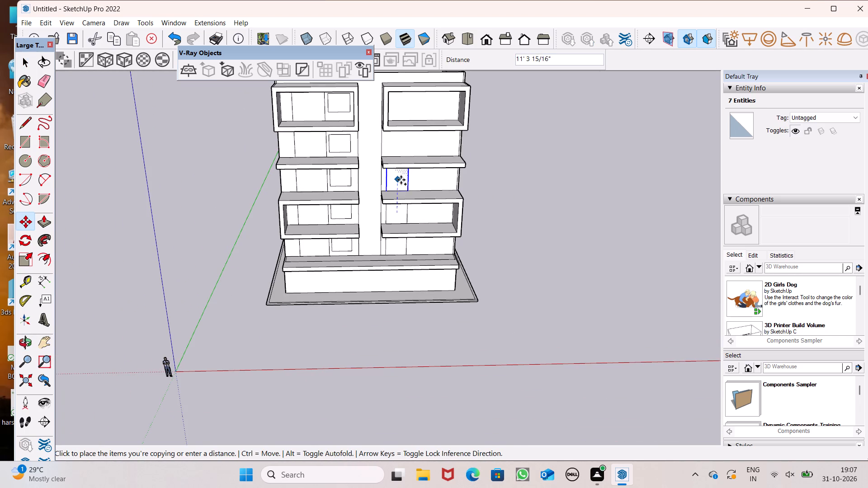
left_click_drag(401, 180, 401, 179)
left_click_drag(400, 182, 400, 156)
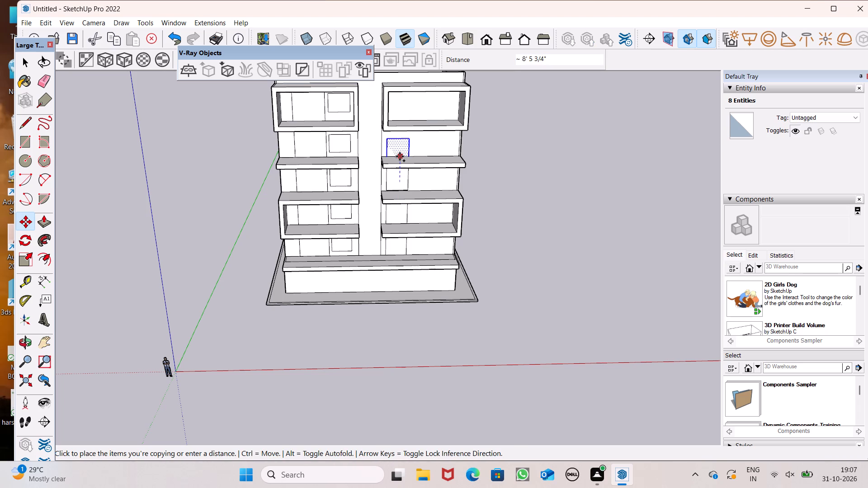
left_click_drag(400, 156, 401, 149)
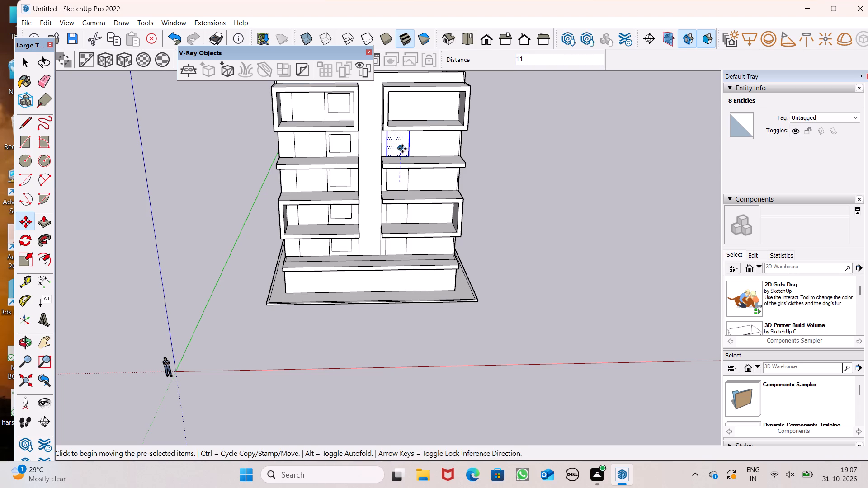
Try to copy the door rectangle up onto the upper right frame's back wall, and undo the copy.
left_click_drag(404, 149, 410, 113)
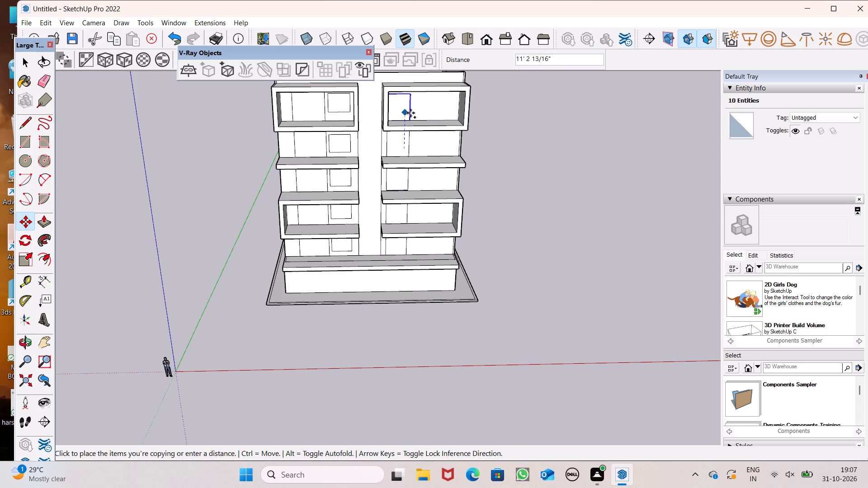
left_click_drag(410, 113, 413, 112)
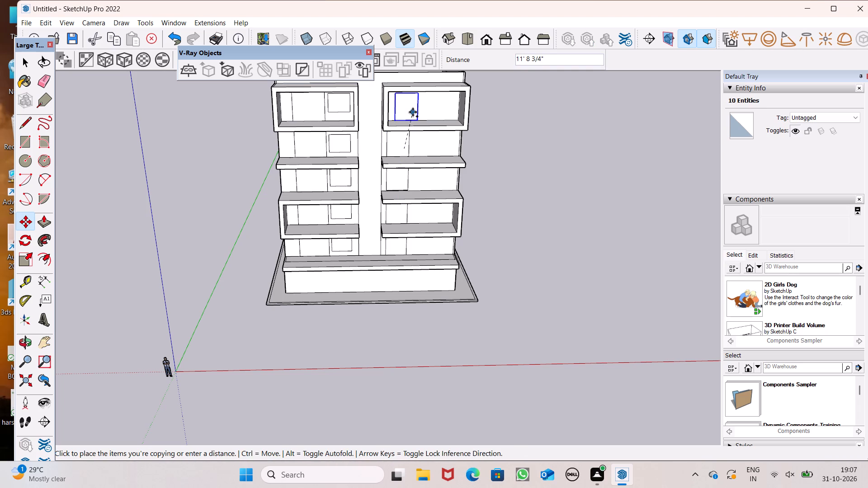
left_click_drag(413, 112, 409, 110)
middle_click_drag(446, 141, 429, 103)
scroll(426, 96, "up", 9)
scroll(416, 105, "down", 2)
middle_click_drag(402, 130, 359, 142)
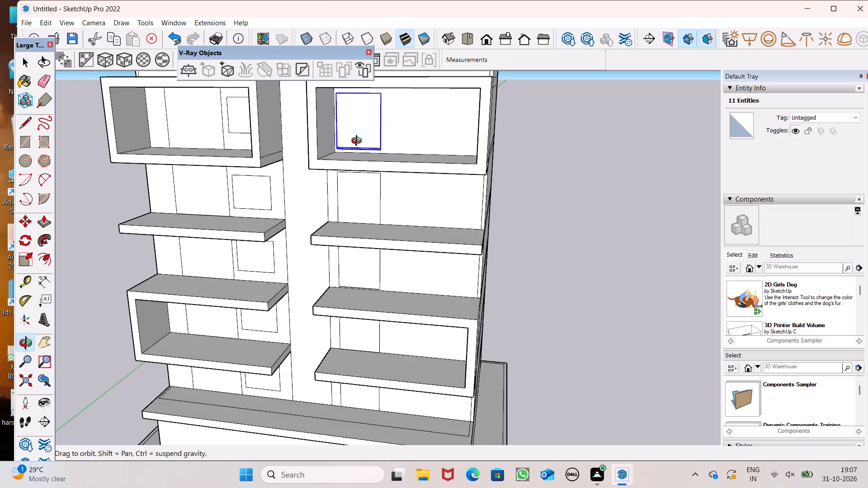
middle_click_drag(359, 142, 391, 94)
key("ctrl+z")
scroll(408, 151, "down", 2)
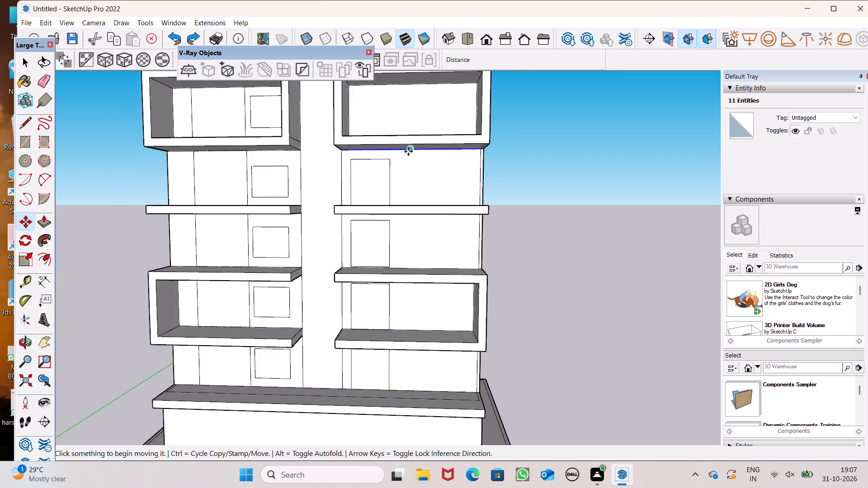
Undo the door rectangle copy in the bay just below the upper right frame.
scroll(408, 151, "down", 3)
key("ctrl+z")
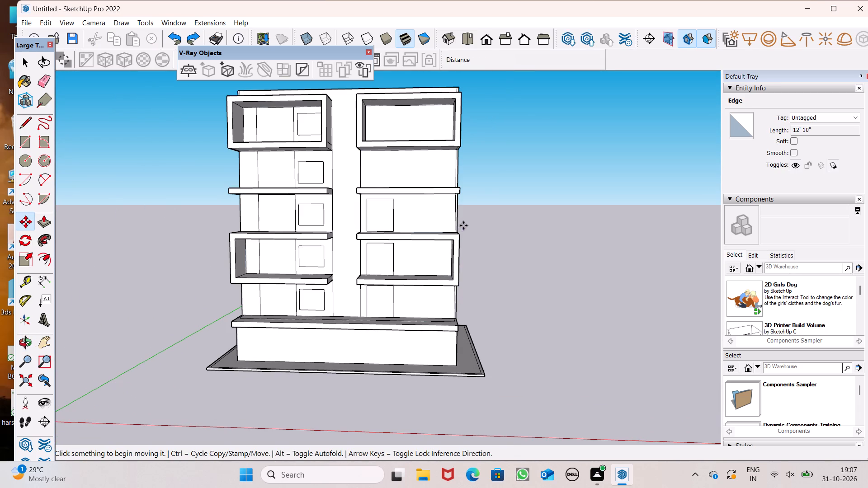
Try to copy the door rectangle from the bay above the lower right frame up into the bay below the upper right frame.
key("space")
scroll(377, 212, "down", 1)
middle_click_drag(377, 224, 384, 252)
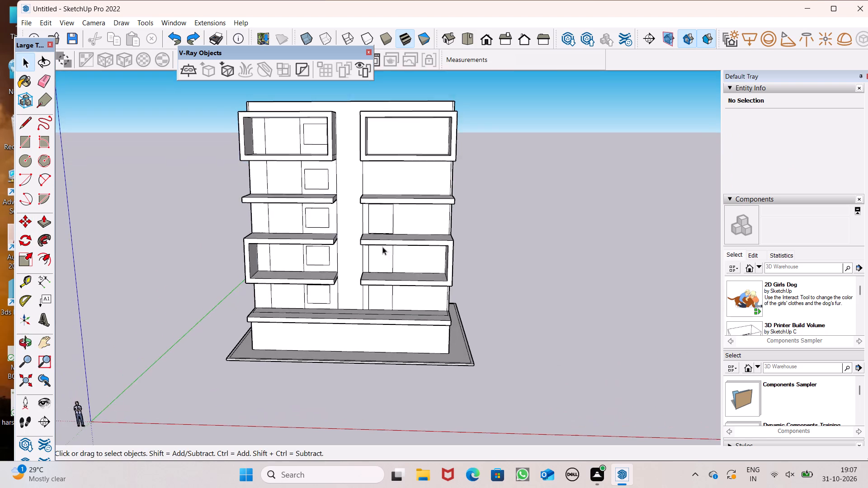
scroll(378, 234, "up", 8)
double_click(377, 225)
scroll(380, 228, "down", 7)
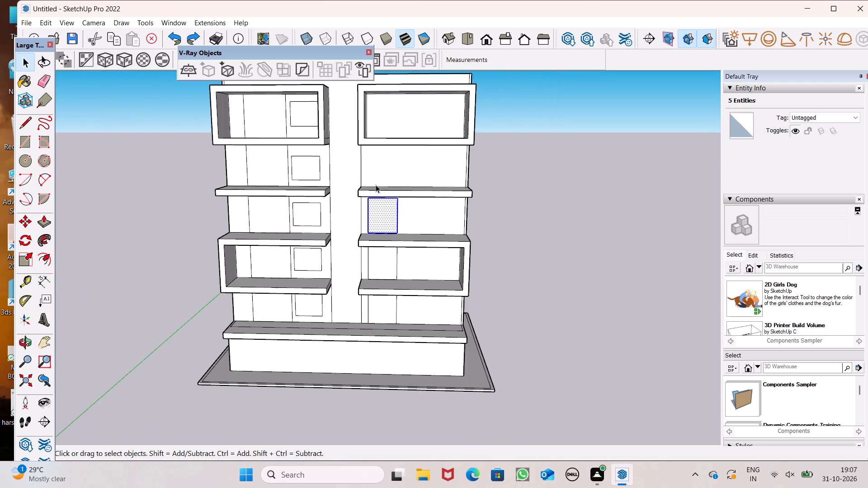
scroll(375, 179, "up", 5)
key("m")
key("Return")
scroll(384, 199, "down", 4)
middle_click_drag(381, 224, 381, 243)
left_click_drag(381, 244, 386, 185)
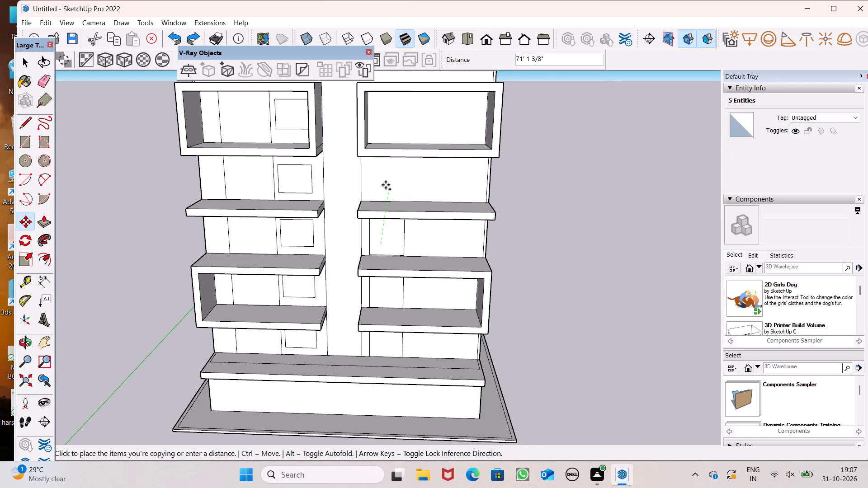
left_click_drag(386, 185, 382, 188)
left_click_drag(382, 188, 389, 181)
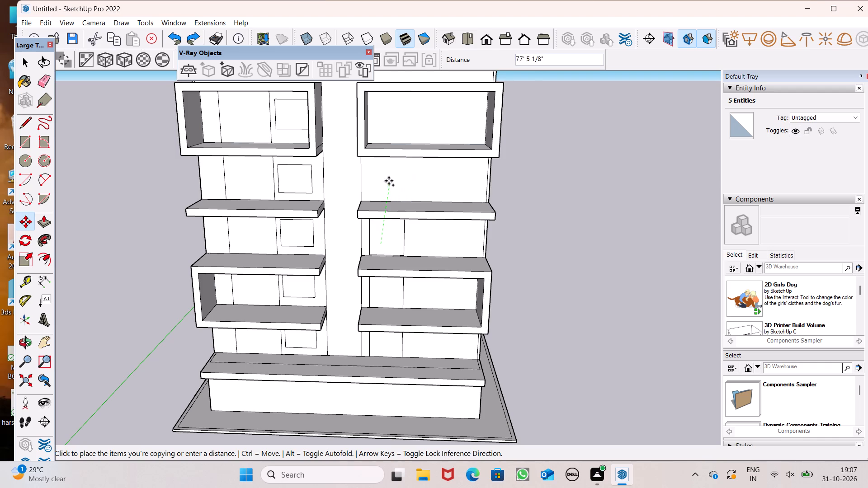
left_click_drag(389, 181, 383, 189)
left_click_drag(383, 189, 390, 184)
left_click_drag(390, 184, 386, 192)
Copy the door rectangle from the bay above the lower right frame about 11' 3" straight up into the next bay.
scroll(403, 200, "down", 3)
middle_click_drag(403, 201, 418, 149)
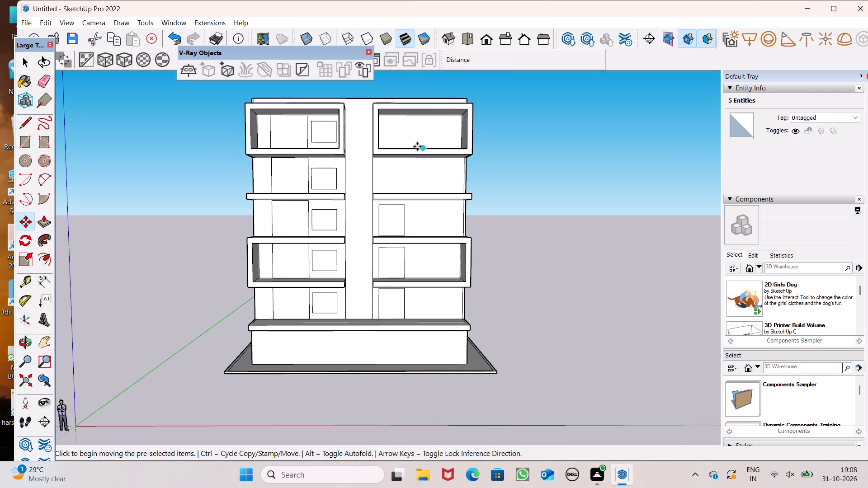
key("space")
scroll(399, 192, "down", 2)
scroll(391, 210, "up", 6)
double_click(392, 214)
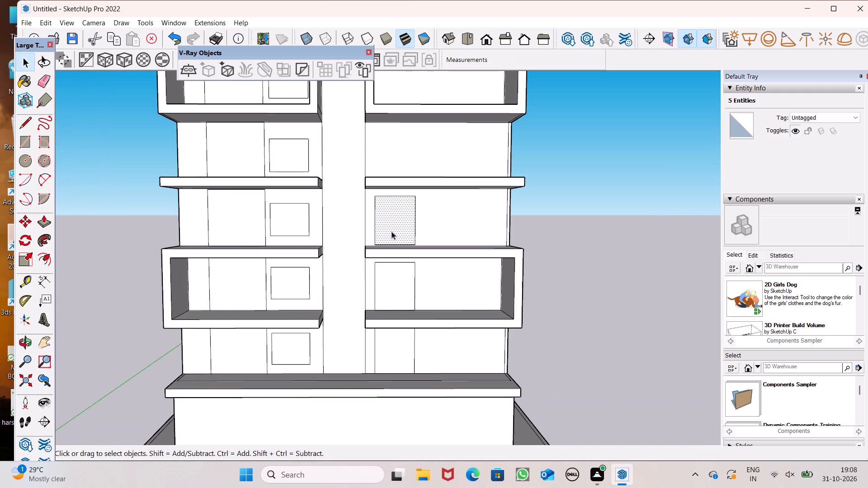
scroll(398, 294, "down", 1)
middle_click(401, 334)
scroll(413, 144, "up", 6)
left_click(394, 287)
left_click(389, 283)
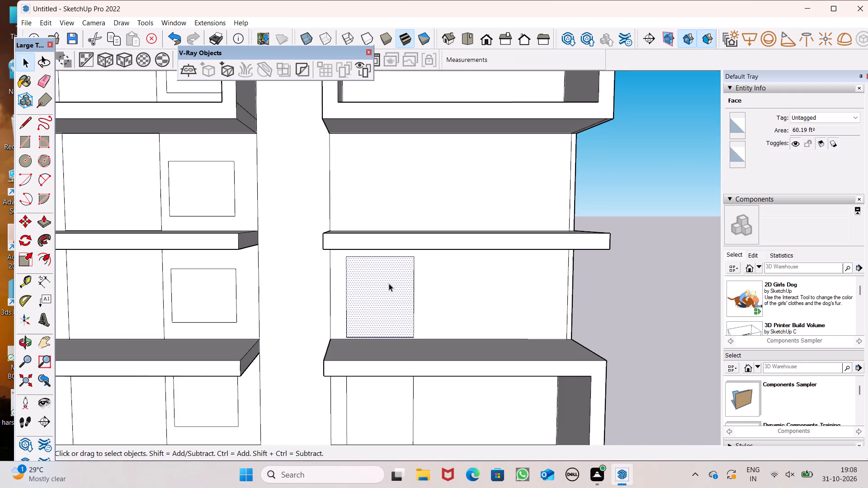
double_click(389, 284)
scroll(393, 295, "down", 6)
left_click(531, 235)
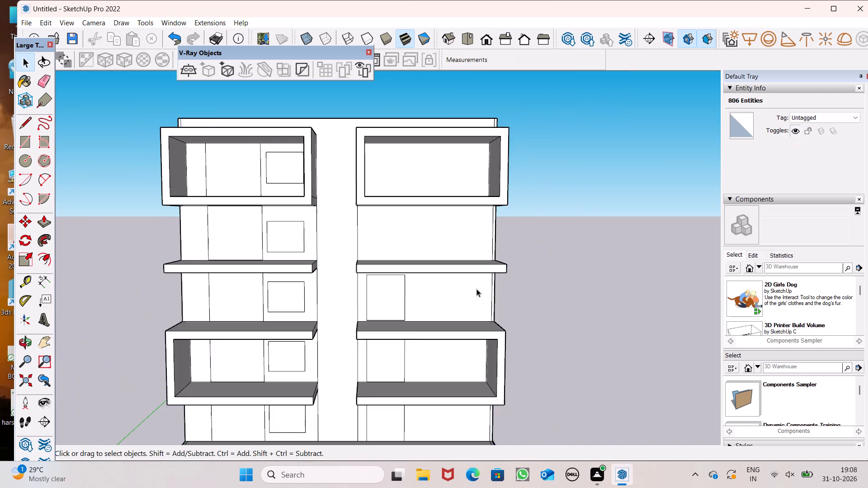
scroll(387, 314, "up", 3)
double_click(378, 293)
double_click(392, 288)
scroll(401, 300, "down", 2)
middle_click_drag(401, 300, 406, 315)
key("m")
key("Return")
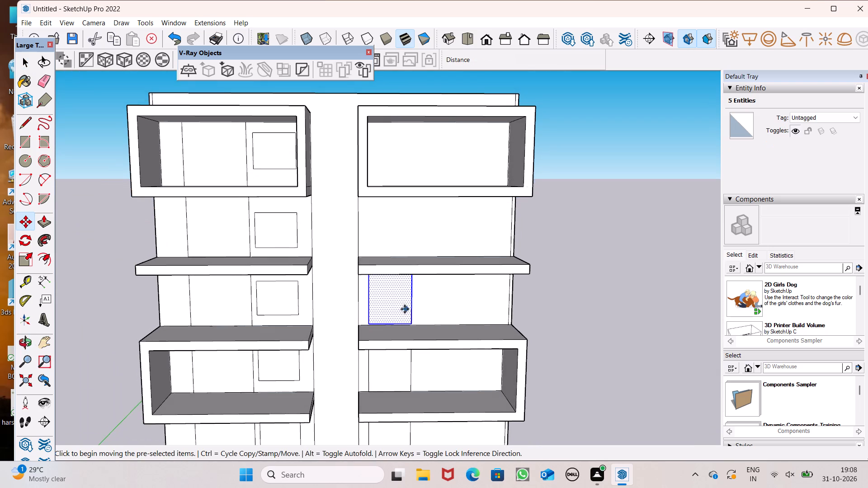
left_click_drag(393, 306, 388, 236)
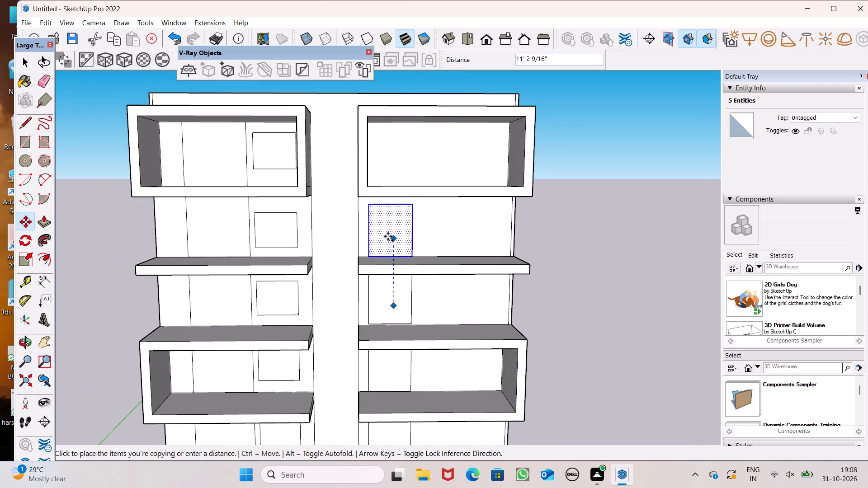
left_click_drag(388, 236, 392, 238)
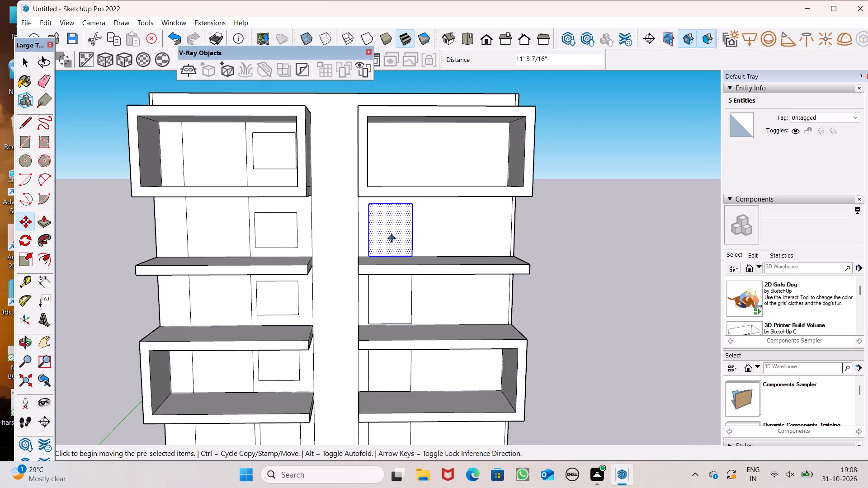
Copy the door rectangle straight up onto the back wall inside the upper right frame and clear the selection.
scroll(388, 254, "down", 5)
scroll(392, 219, "up", 7)
left_click_drag(396, 279, 401, 207)
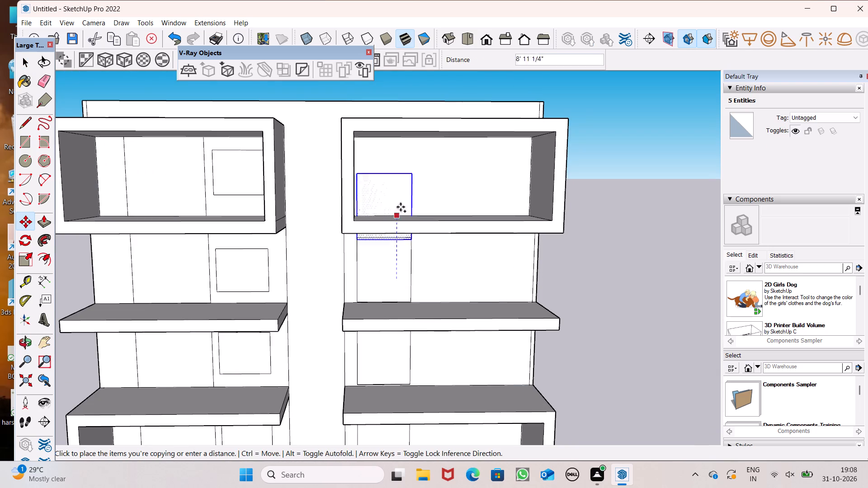
left_click_drag(401, 207, 403, 191)
scroll(401, 190, "down", 6)
key("space")
left_click(536, 283)
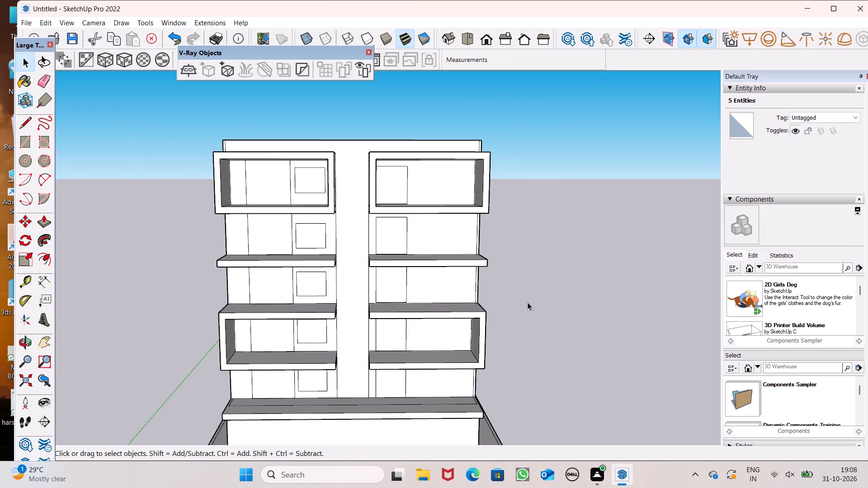
Inspect the door and window outlines across the front facade from several angles.
middle_click_drag(490, 271, 456, 247)
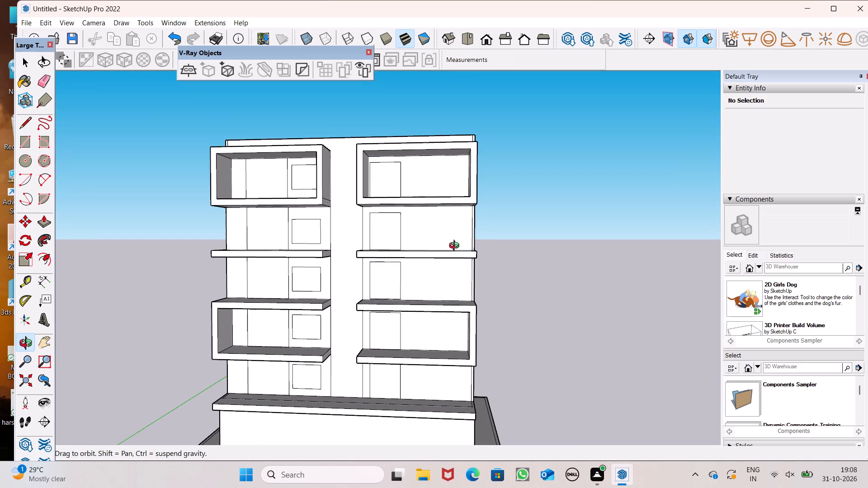
middle_click_drag(456, 247, 456, 245)
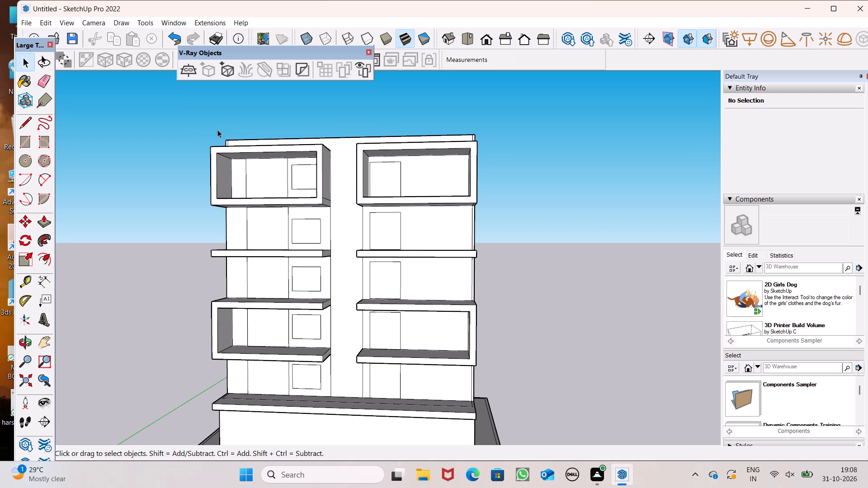
scroll(328, 202, "down", 3)
middle_click_drag(330, 204, 356, 263)
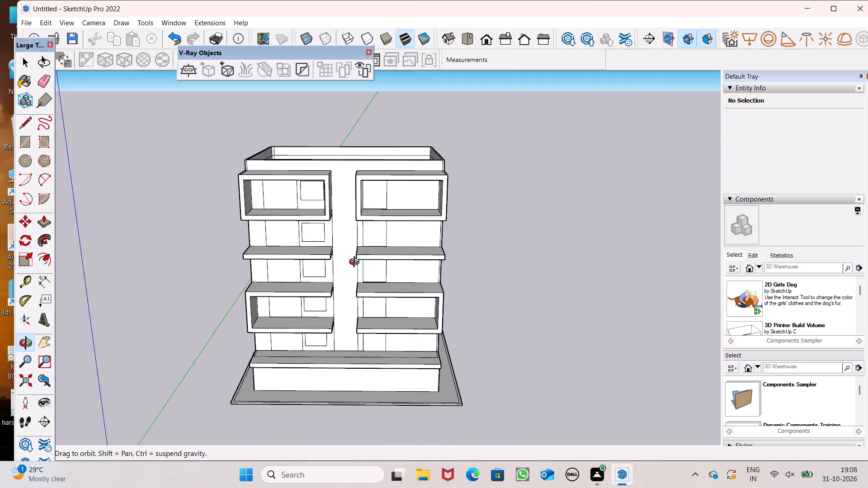
middle_click_drag(356, 263, 362, 218)
scroll(362, 213, "up", 4)
scroll(354, 206, "down", 3)
middle_click_drag(366, 232, 375, 255)
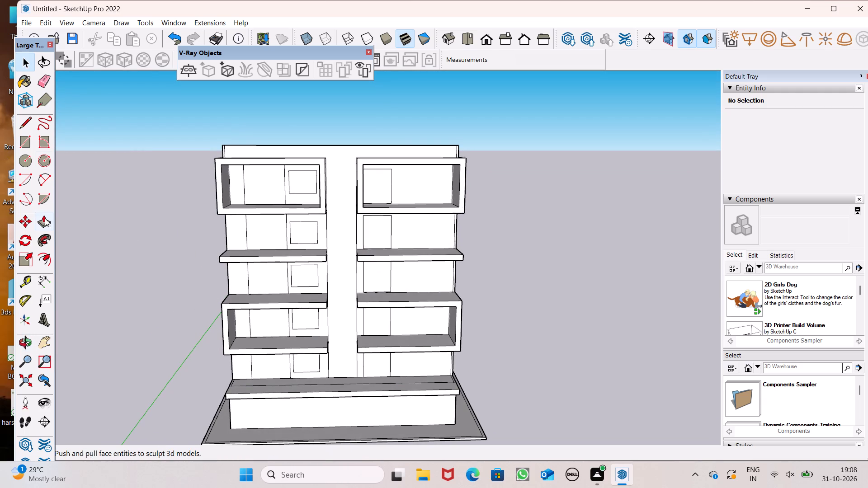
Draw a window rectangle about 10' wide and 8' high beside the door on the upper right frame's back wall.
left_click_drag(23, 137, 28, 137)
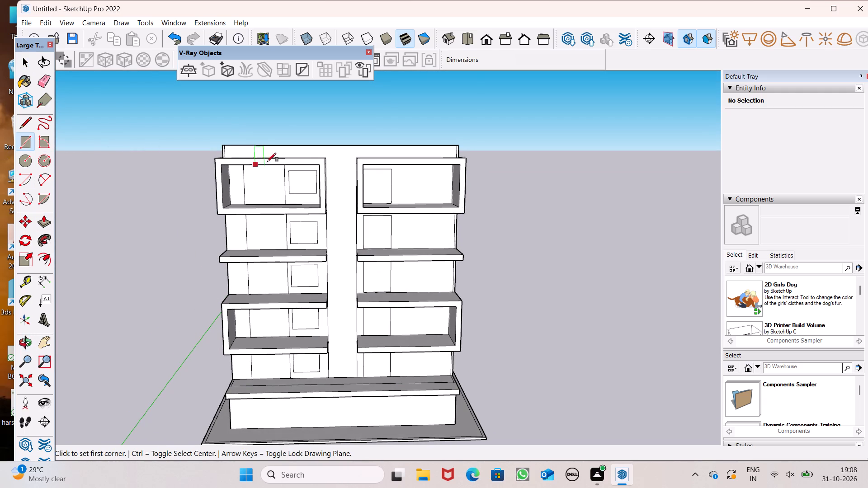
scroll(373, 168, "up", 4)
scroll(445, 170, "up", 4)
scroll(420, 158, "down", 2)
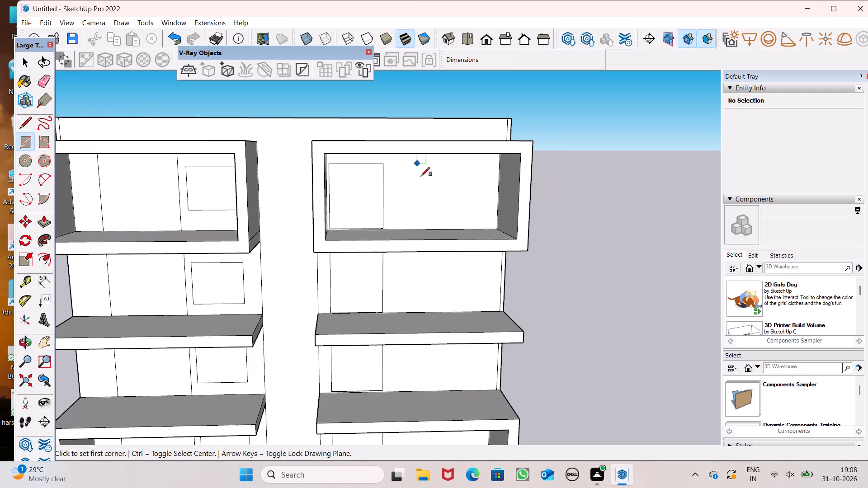
middle_click_drag(436, 200, 435, 189)
scroll(423, 179, "up", 4)
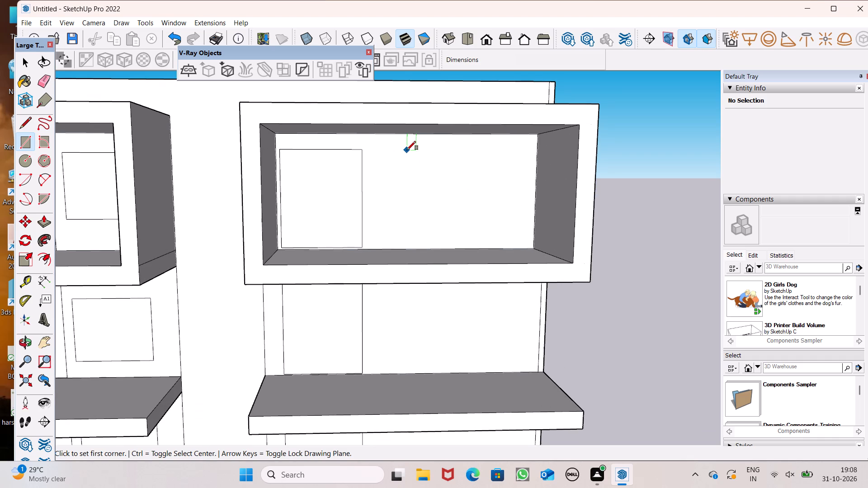
left_click(406, 148)
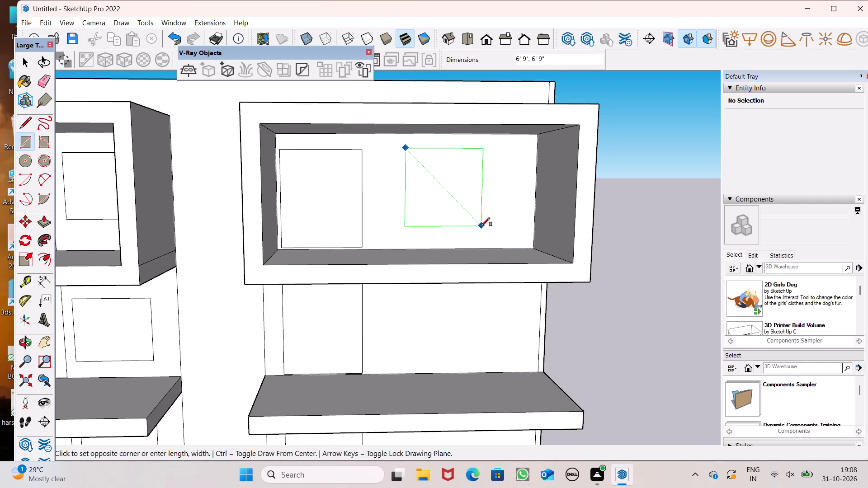
scroll(518, 236, "up", 1)
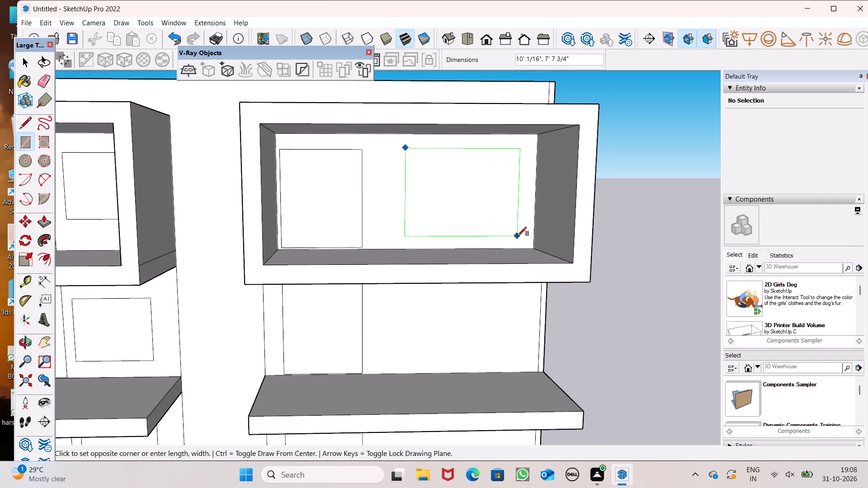
left_click(521, 244)
Copy the large window rectangle straight down into the right bay just below the upper frame.
scroll(467, 177, "down", 5)
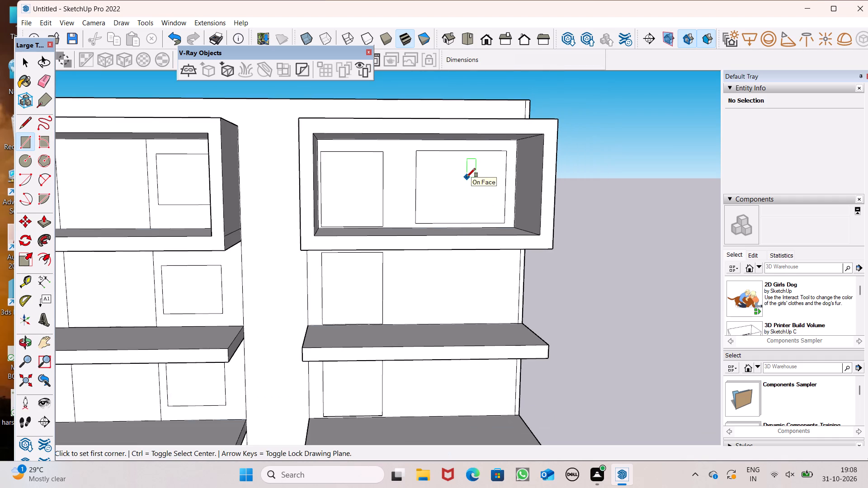
scroll(467, 177, "down", 3)
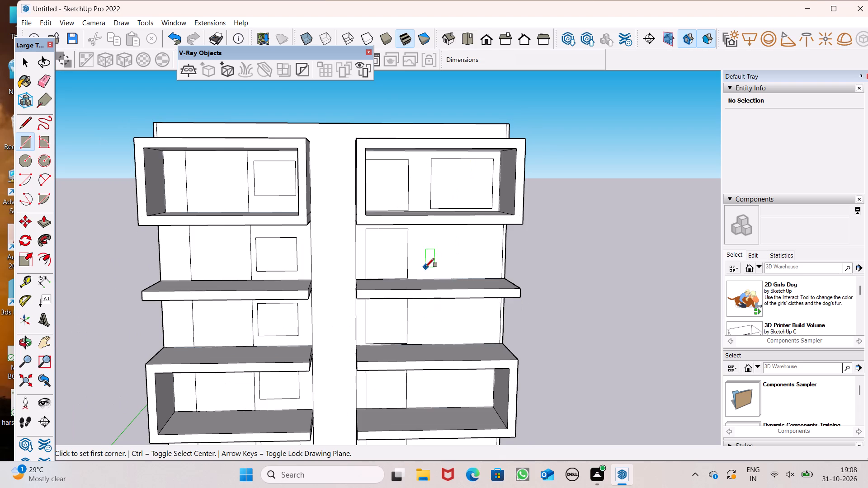
scroll(425, 267, "up", 1)
key("space")
double_click(447, 181)
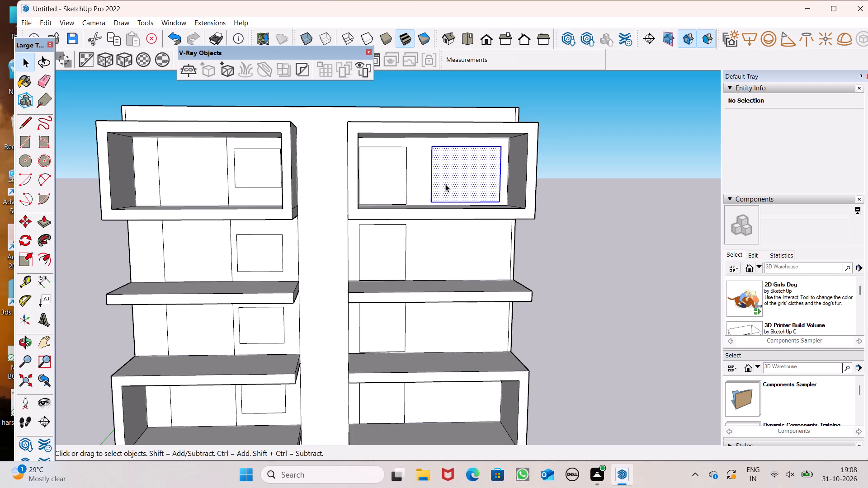
key("m")
key("Return")
left_click_drag(445, 184, 448, 255)
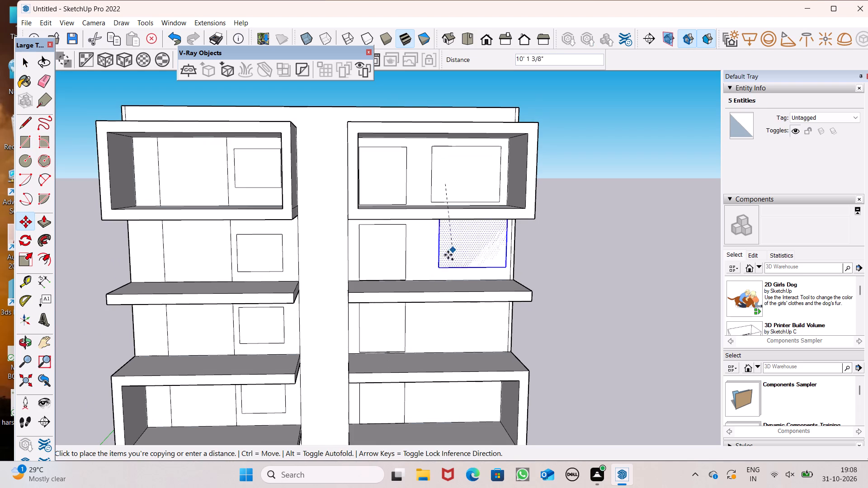
left_click_drag(448, 255, 446, 260)
Copy the large window rectangle about 11' 2" further down into the bay above the lower right frame and clear the selection.
scroll(443, 213, "down", 4)
scroll(460, 298, "up", 4)
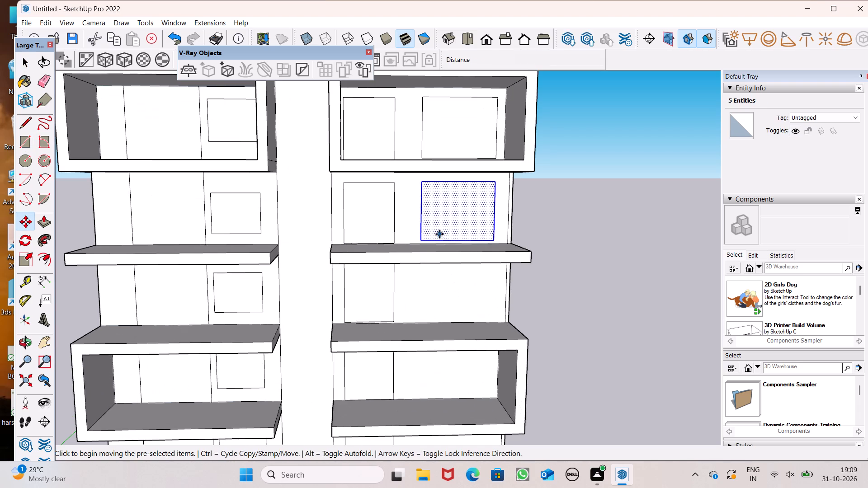
left_click_drag(439, 231, 438, 309)
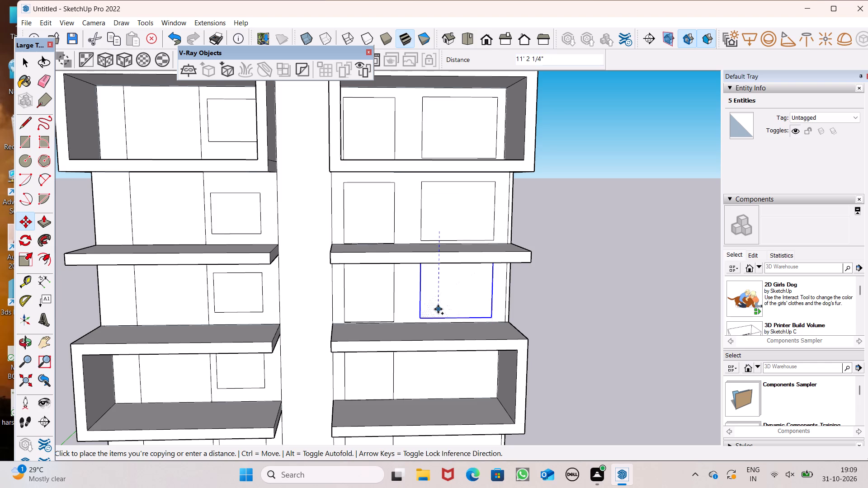
left_click_drag(438, 309, 438, 311)
scroll(419, 224, "down", 6)
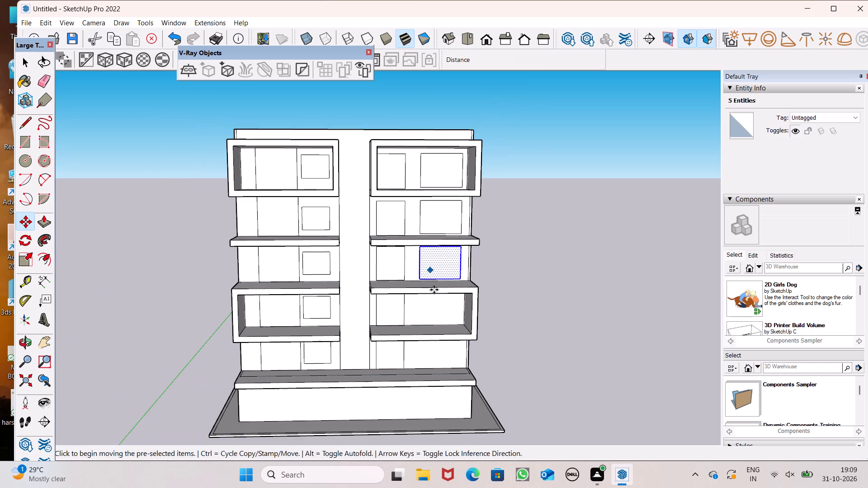
scroll(433, 287, "down", 2)
key("space")
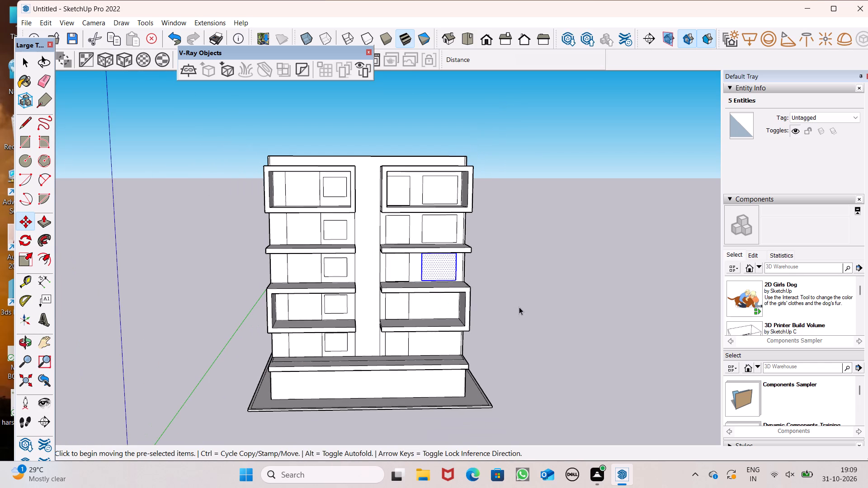
left_click(521, 307)
scroll(501, 287, "down", 4)
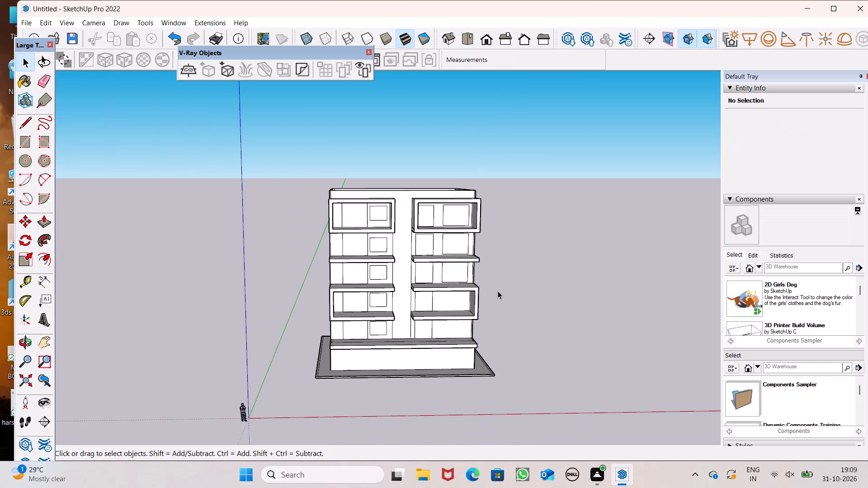
Examine the door and window outlines on the whole front facade from several angles.
scroll(489, 281, "down", 1)
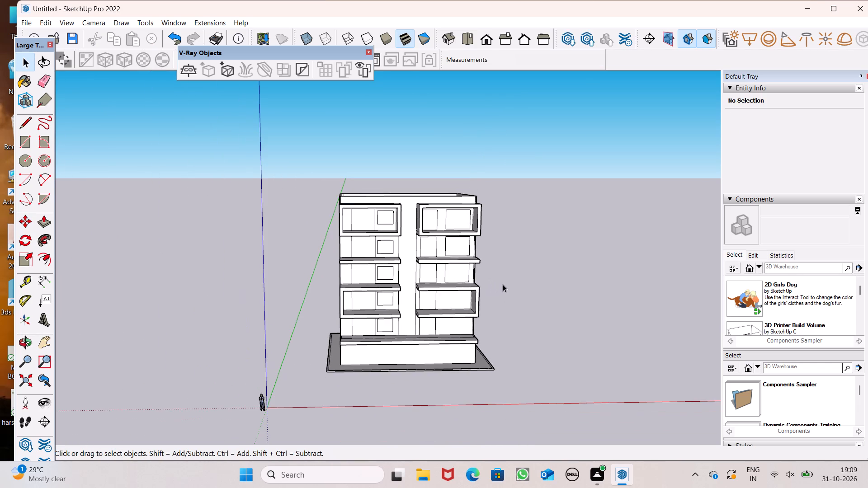
scroll(508, 269, "down", 2)
left_click(514, 294)
scroll(492, 266, "up", 9)
scroll(459, 177, "down", 4)
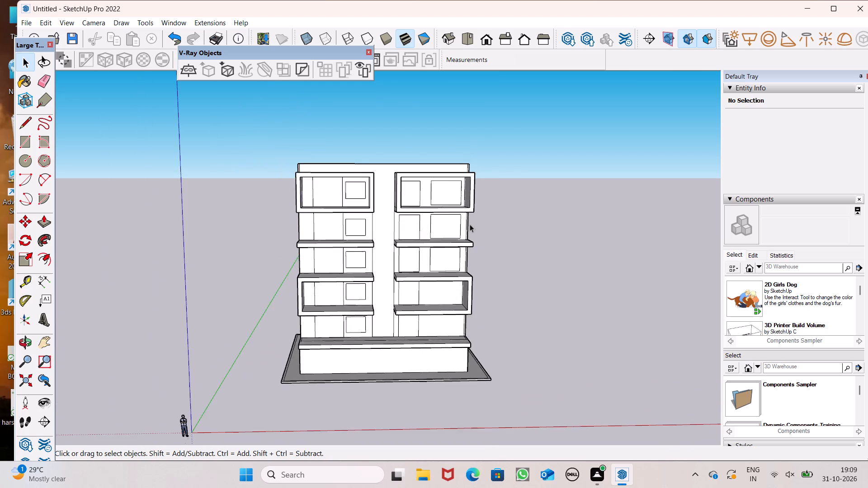
middle_click_drag(471, 227, 490, 253)
scroll(491, 256, "up", 1)
scroll(462, 207, "down", 3)
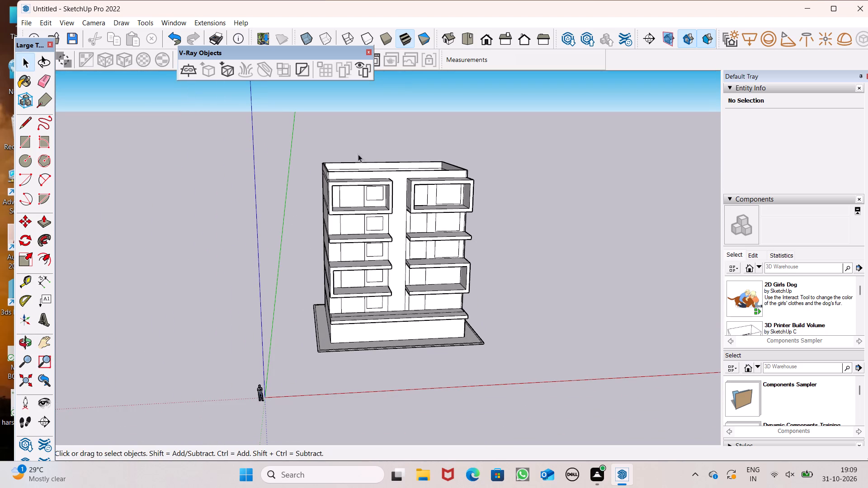
scroll(359, 156, "down", 2)
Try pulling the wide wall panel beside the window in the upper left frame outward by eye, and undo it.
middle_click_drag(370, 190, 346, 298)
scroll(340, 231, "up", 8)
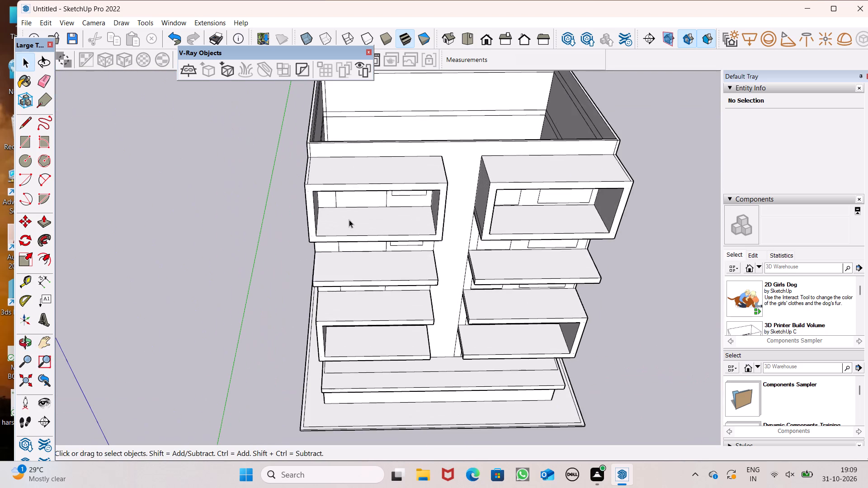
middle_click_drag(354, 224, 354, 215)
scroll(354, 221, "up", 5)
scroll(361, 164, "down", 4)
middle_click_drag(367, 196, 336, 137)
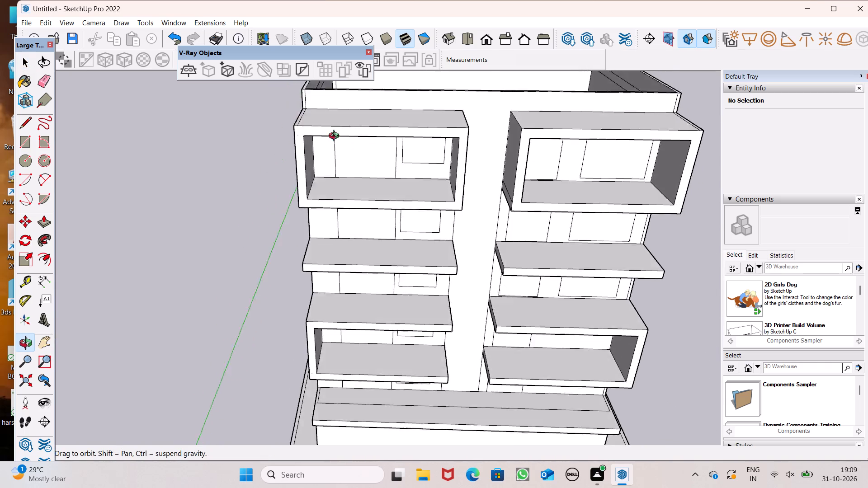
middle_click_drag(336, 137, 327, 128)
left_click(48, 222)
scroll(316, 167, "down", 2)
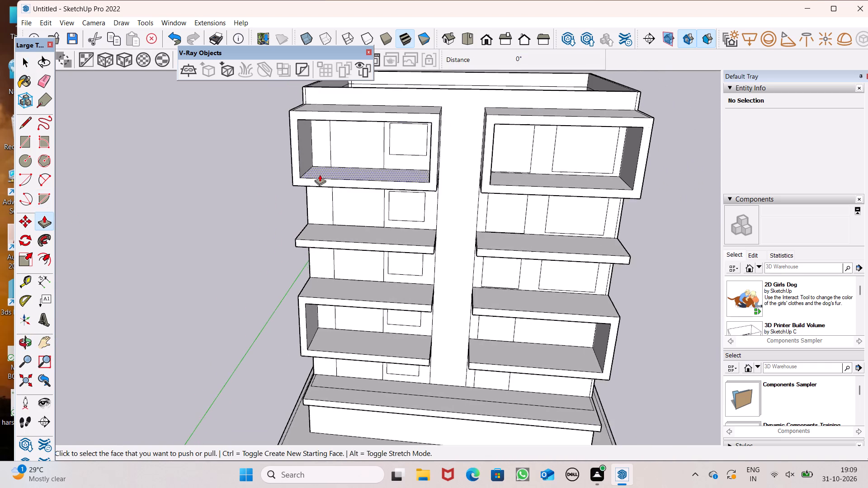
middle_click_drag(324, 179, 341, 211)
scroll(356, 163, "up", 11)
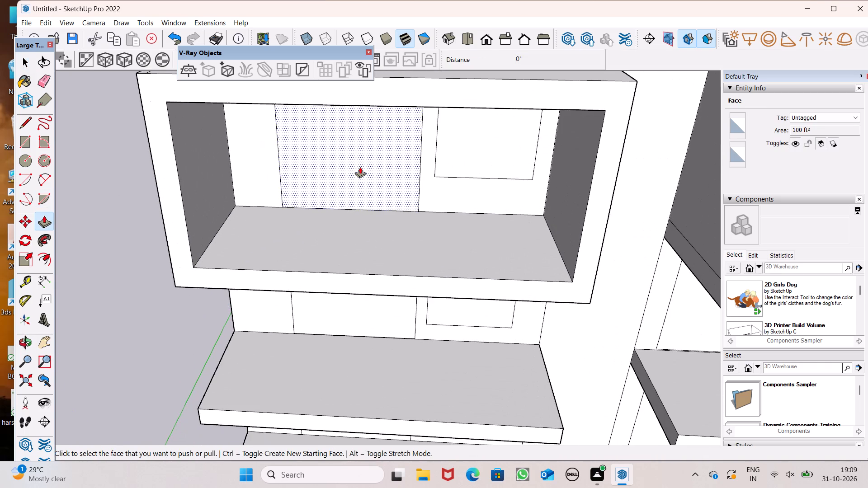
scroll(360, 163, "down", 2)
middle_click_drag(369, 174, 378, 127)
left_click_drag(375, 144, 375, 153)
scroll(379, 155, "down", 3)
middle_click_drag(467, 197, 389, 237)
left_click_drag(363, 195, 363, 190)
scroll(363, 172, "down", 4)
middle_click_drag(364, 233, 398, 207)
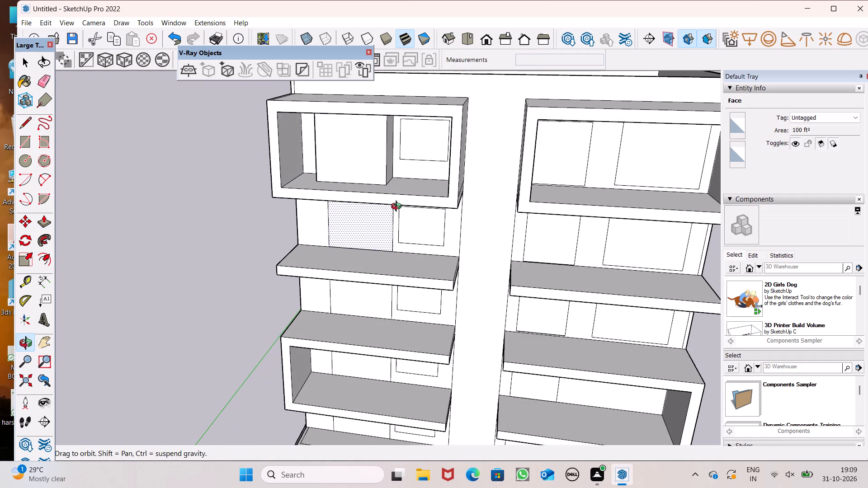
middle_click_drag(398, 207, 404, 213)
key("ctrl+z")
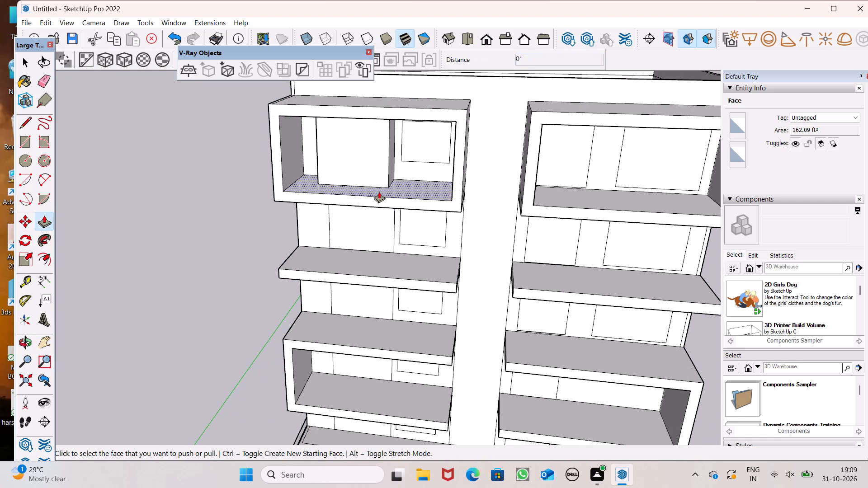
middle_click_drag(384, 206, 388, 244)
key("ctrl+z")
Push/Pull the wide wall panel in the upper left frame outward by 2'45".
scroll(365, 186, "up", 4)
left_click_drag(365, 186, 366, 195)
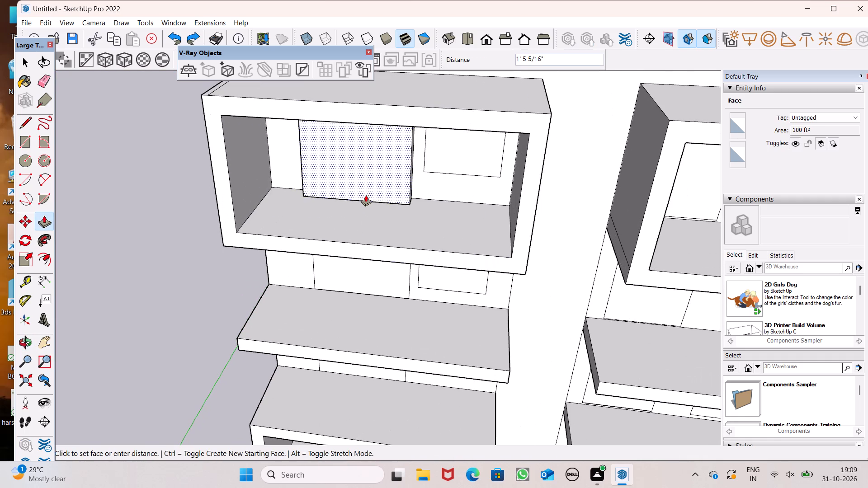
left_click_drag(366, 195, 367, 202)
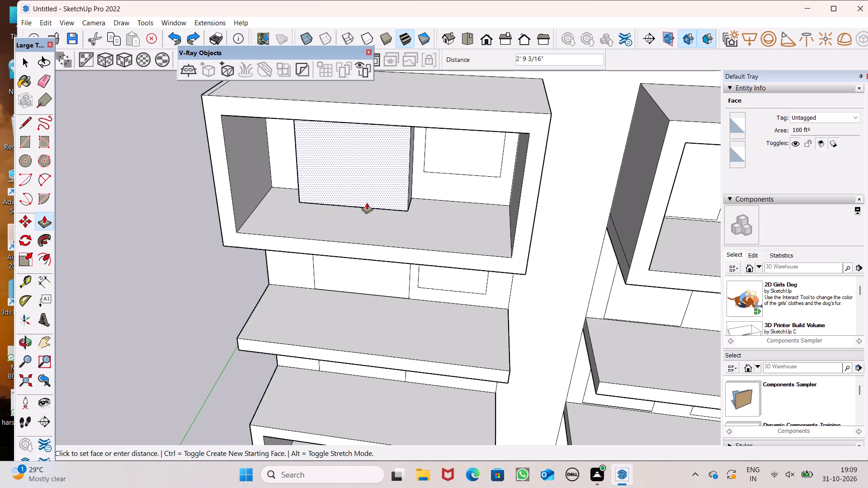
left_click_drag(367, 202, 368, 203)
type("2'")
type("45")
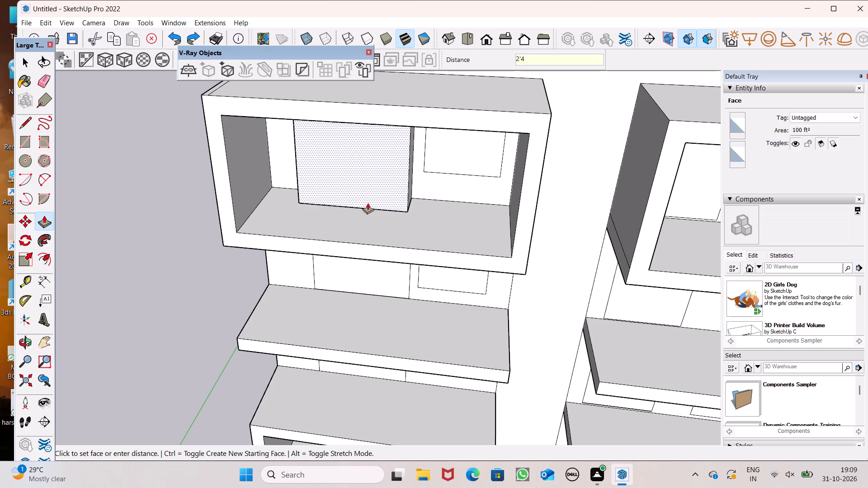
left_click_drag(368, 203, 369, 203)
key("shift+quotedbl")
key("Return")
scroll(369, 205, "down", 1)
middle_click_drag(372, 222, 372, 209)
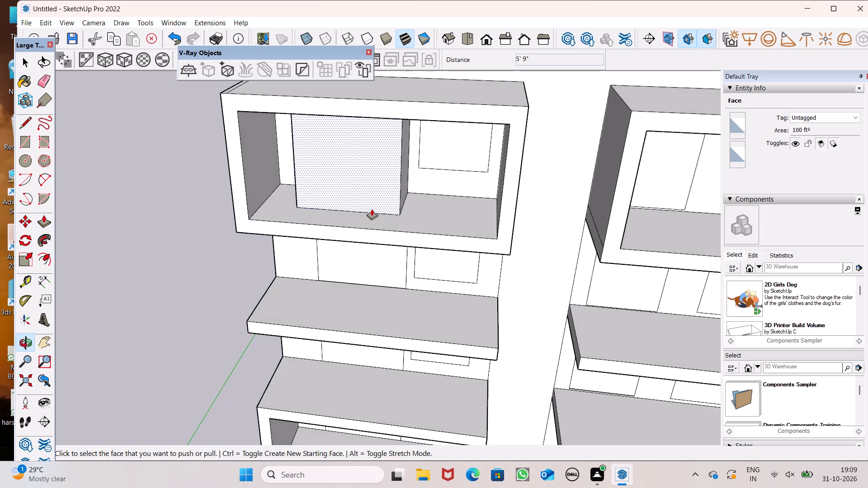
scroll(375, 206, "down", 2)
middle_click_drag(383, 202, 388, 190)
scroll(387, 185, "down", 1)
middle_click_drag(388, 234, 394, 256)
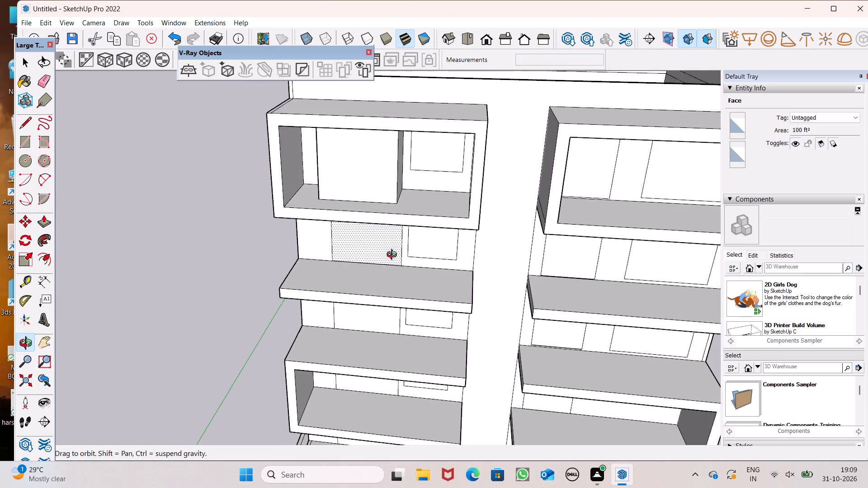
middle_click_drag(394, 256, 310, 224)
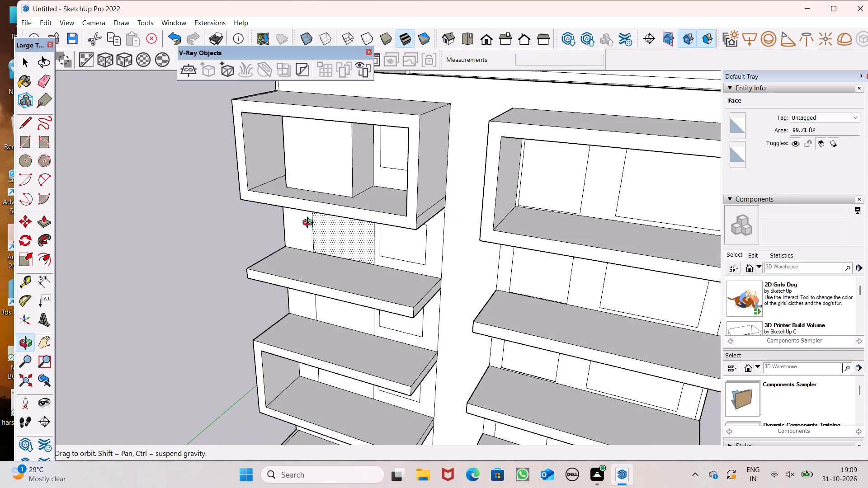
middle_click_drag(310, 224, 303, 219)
Measure the depth of the projecting panel in the upper left frame with the Dimension tool.
left_click(42, 282)
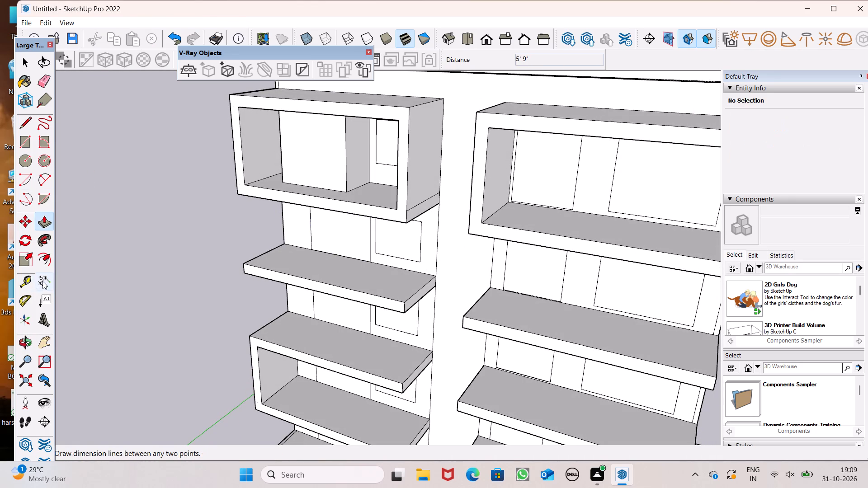
scroll(293, 192, "up", 8)
left_click(403, 197)
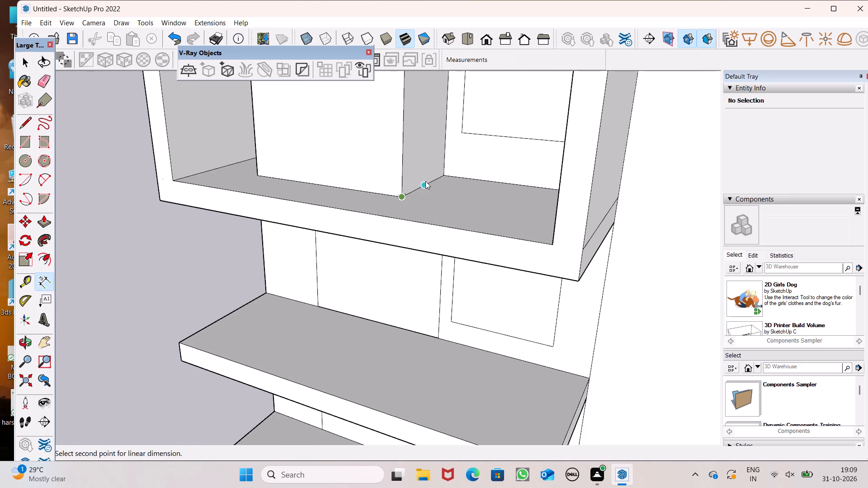
left_click(444, 172)
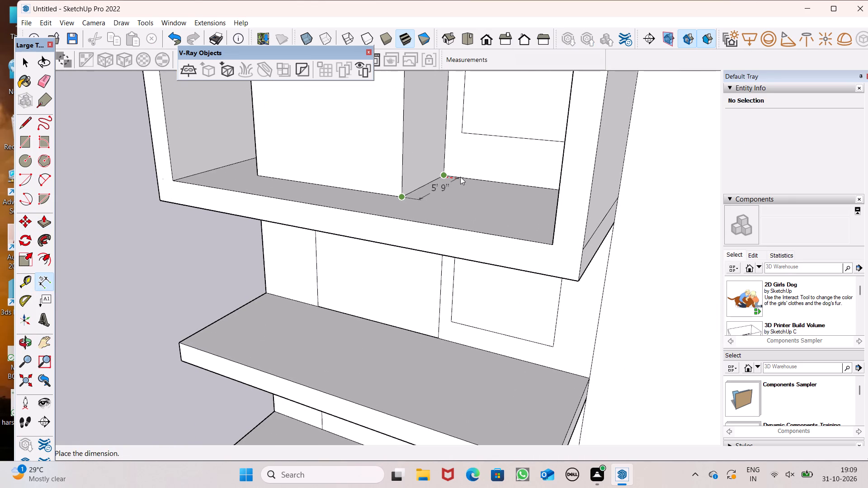
key("space")
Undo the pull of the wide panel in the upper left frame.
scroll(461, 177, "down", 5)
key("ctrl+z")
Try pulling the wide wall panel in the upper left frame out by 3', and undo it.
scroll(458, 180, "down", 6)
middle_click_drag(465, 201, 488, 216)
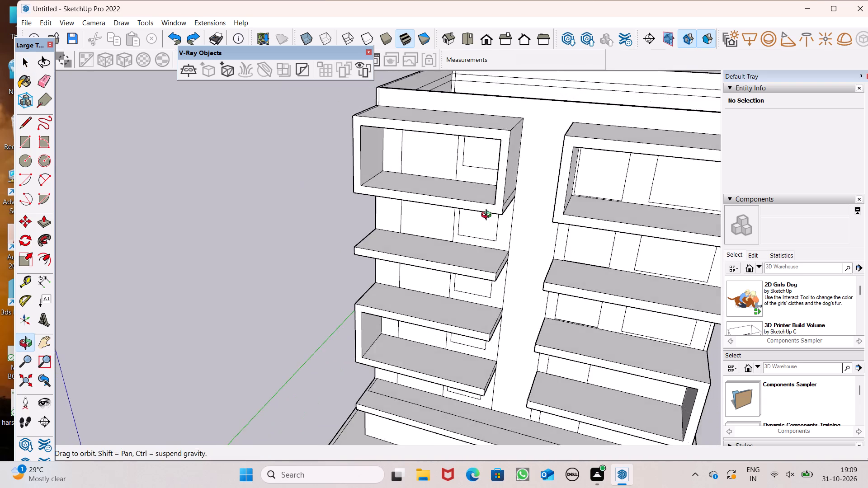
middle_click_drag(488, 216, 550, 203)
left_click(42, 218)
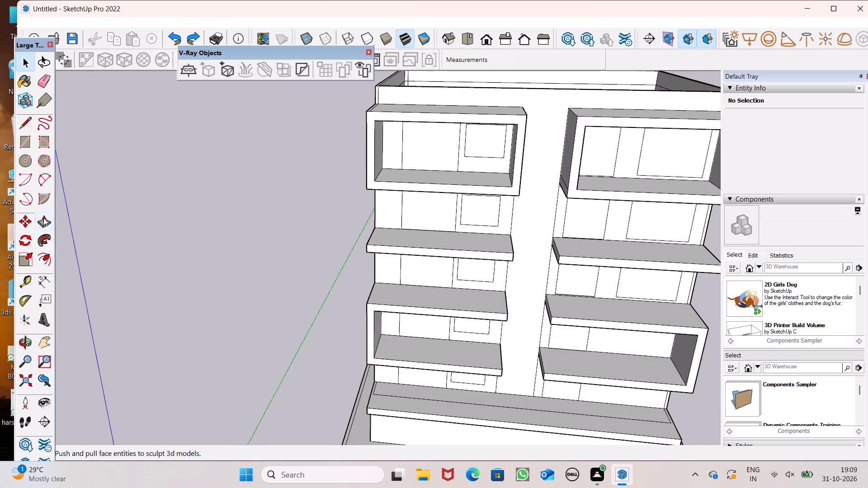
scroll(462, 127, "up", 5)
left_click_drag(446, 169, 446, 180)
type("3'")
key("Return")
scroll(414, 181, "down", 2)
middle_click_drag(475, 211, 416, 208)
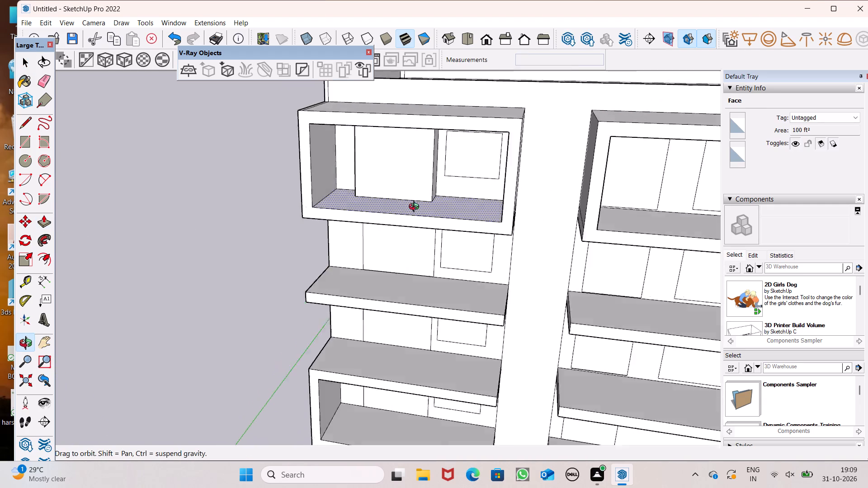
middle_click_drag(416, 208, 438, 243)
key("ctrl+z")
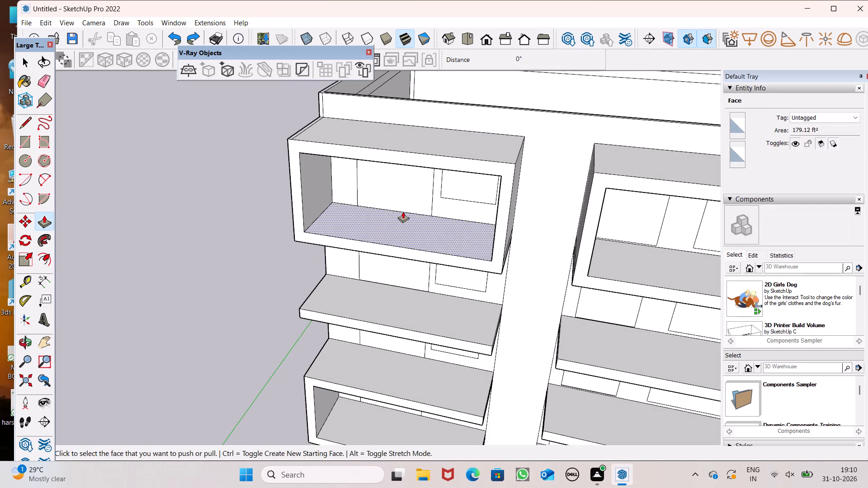
Push/Pull the wide wall panel in the upper left frame outward by 4'5".
left_click_drag(396, 197, 389, 221)
type("4'5\"")
key("Return")
scroll(374, 199, "down", 3)
Pull the four matching wall panels in the left bays below out 4' 5", flush with the upper panel.
middle_click_drag(405, 199, 424, 176)
middle_click_drag(402, 230, 429, 165)
left_click_drag(402, 227, 402, 228)
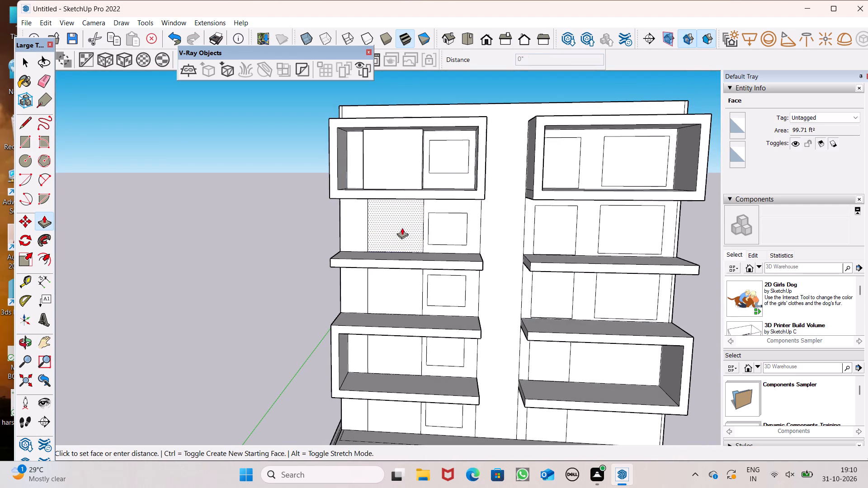
left_click_drag(402, 228, 393, 177)
middle_click_drag(399, 254, 337, 314)
scroll(337, 314, "up", 1)
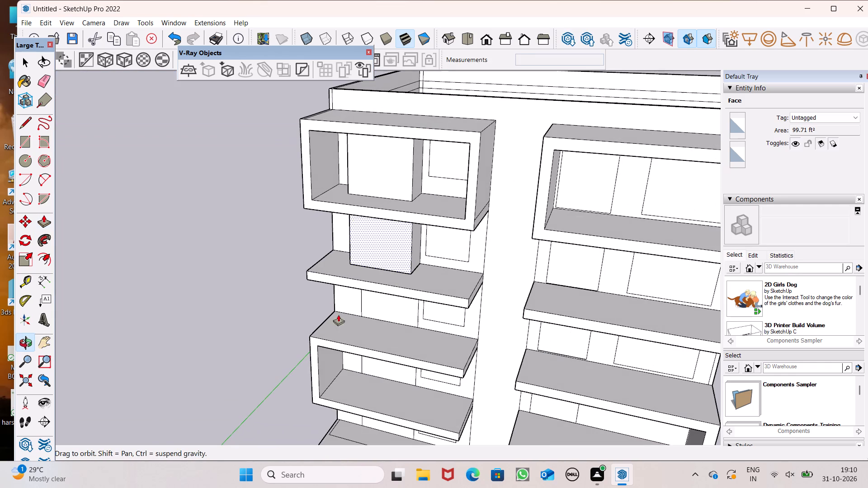
left_click_drag(378, 314, 363, 260)
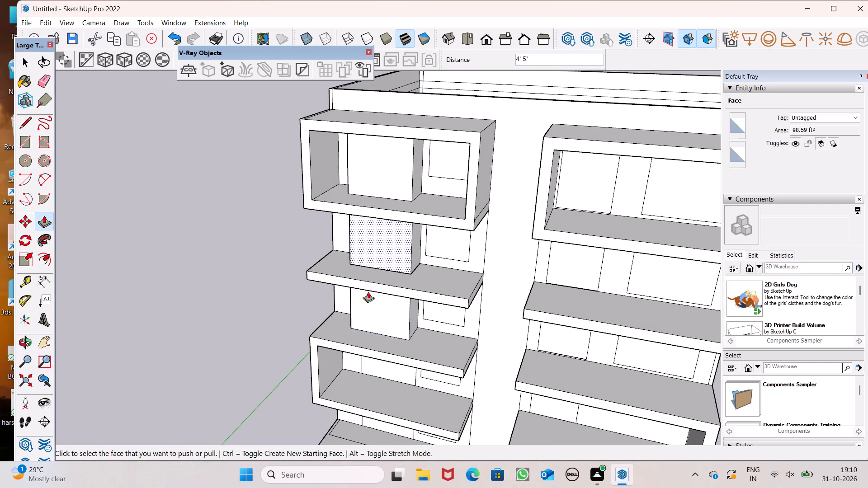
left_click_drag(378, 371, 372, 314)
scroll(374, 320, "down", 3)
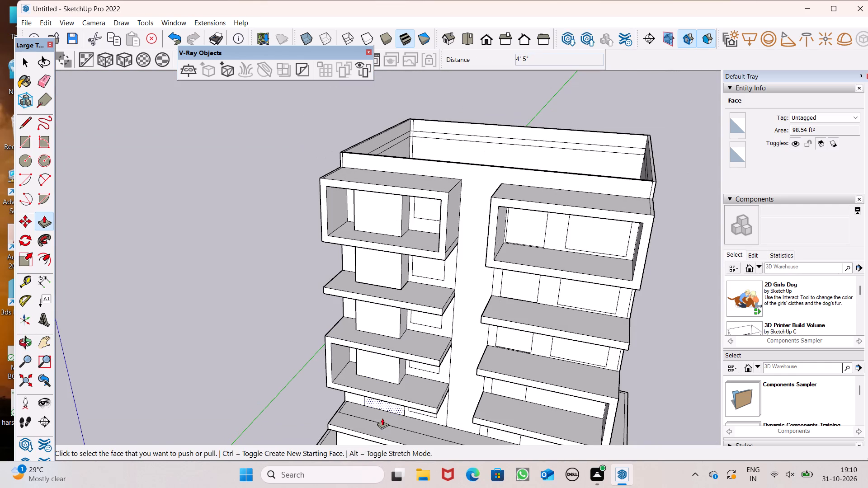
left_click_drag(381, 405, 378, 373)
Erase the lengthwise edge running across the top face of the wide slab above the building's base.
scroll(371, 364, "down", 1)
middle_click_drag(376, 403, 421, 328)
scroll(384, 284, "down", 7)
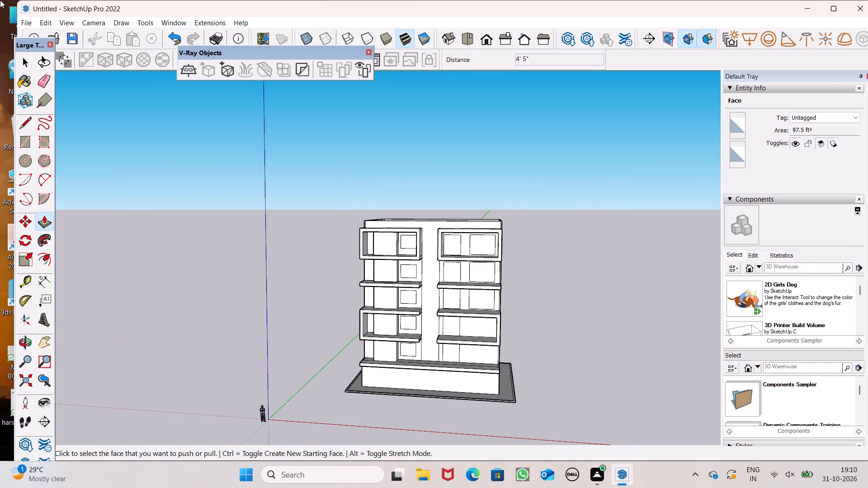
left_click(48, 79)
scroll(320, 331, "up", 9)
scroll(370, 385, "down", 7)
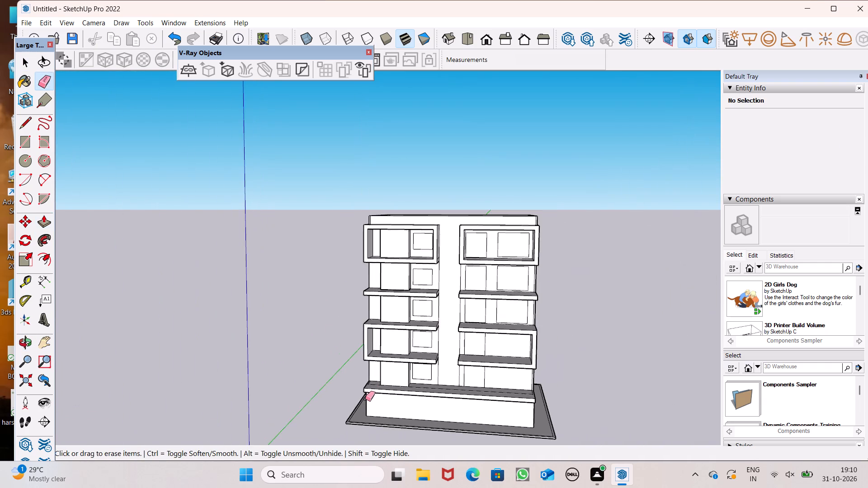
middle_click_drag(365, 399, 378, 421)
scroll(378, 421, "up", 7)
scroll(369, 401, "down", 4)
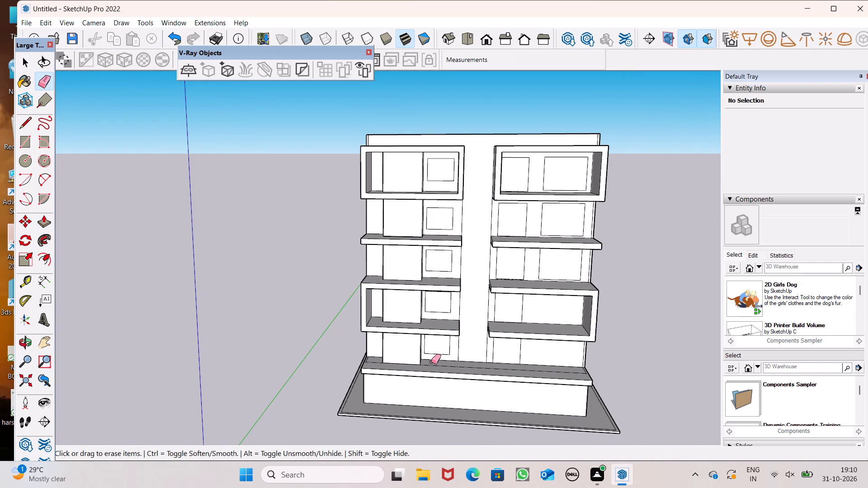
left_click(431, 362)
scroll(441, 342, "down", 10)
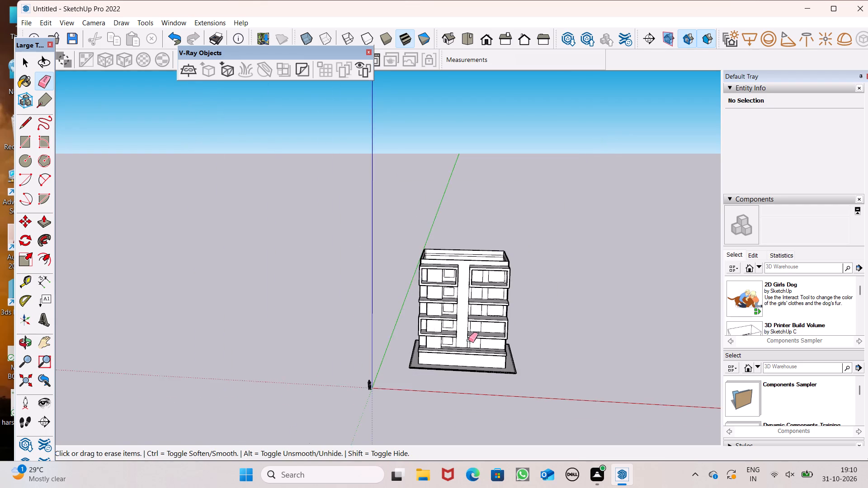
middle_click_drag(473, 352, 480, 383)
scroll(460, 348, "up", 15)
left_click(455, 344)
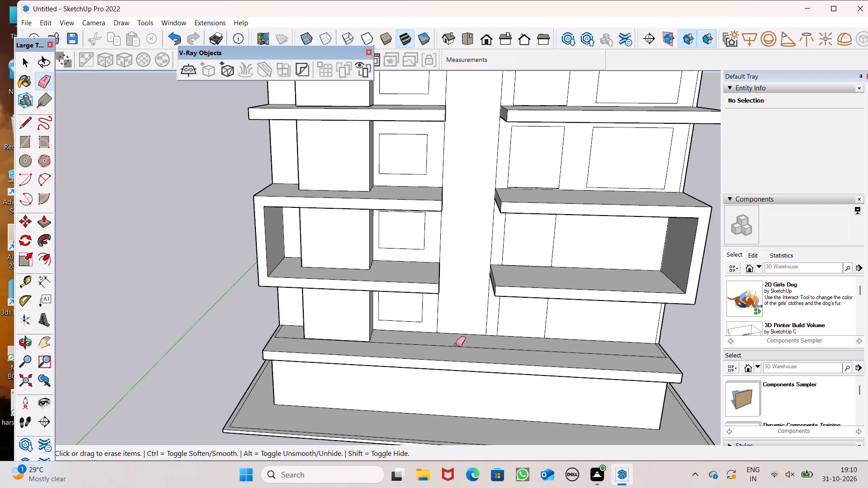
left_click(458, 345)
Erase the leftover short edges at the left and right ends of the base slab's top face.
scroll(496, 318, "down", 7)
middle_click_drag(514, 343, 538, 363)
scroll(397, 340, "up", 10)
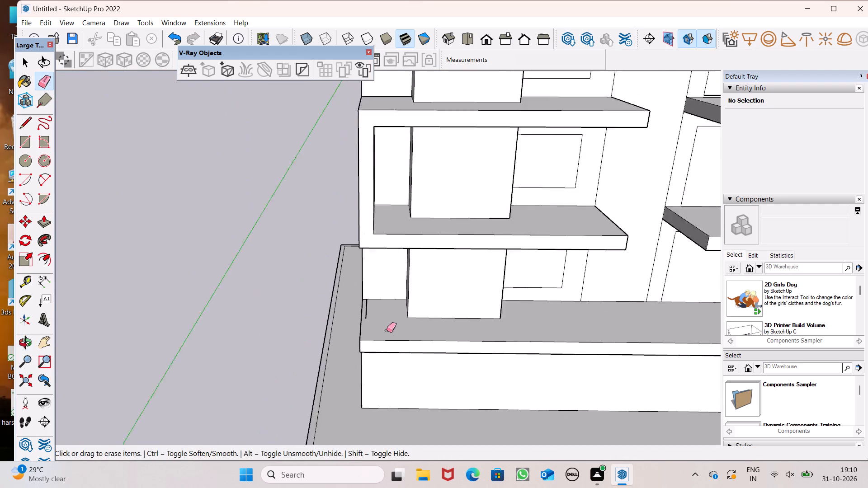
scroll(387, 330, "up", 11)
left_click_drag(347, 318, 342, 314)
scroll(400, 373, "down", 8)
scroll(375, 345, "down", 12)
scroll(519, 344, "up", 3)
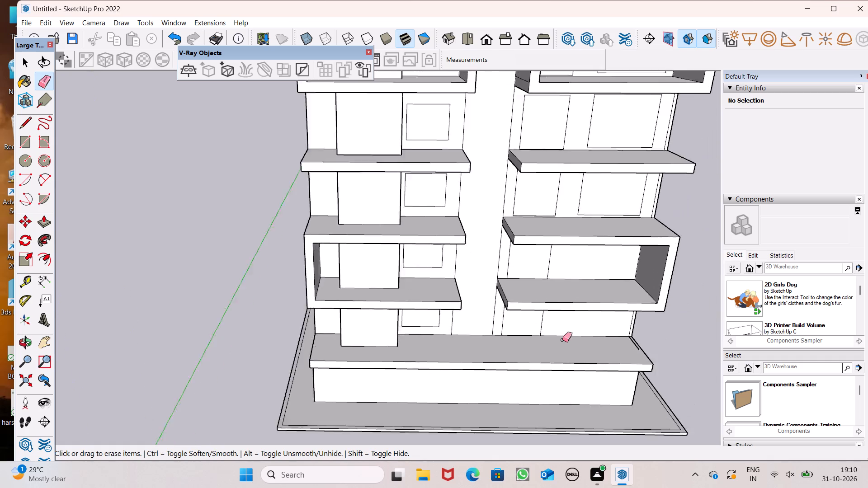
scroll(562, 340, "up", 3)
scroll(643, 342, "up", 4)
left_click_drag(652, 345, 652, 339)
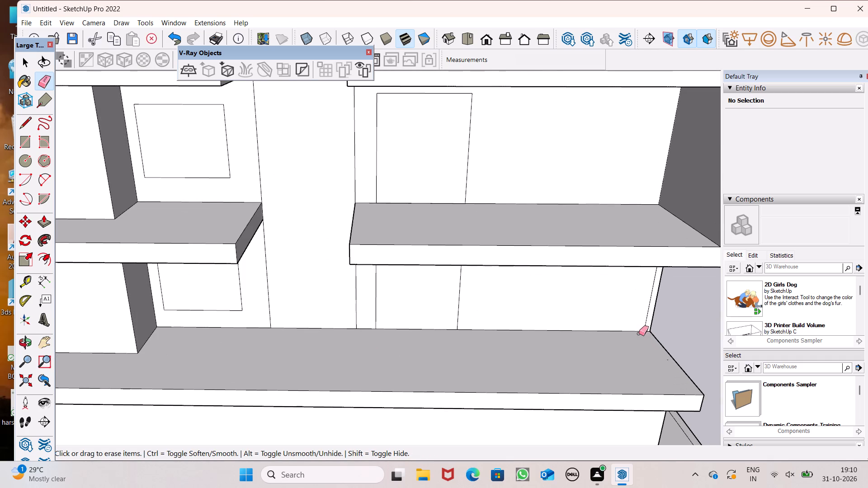
scroll(639, 333, "down", 9)
middle_click_drag(587, 344, 550, 267)
scroll(651, 297, "up", 3)
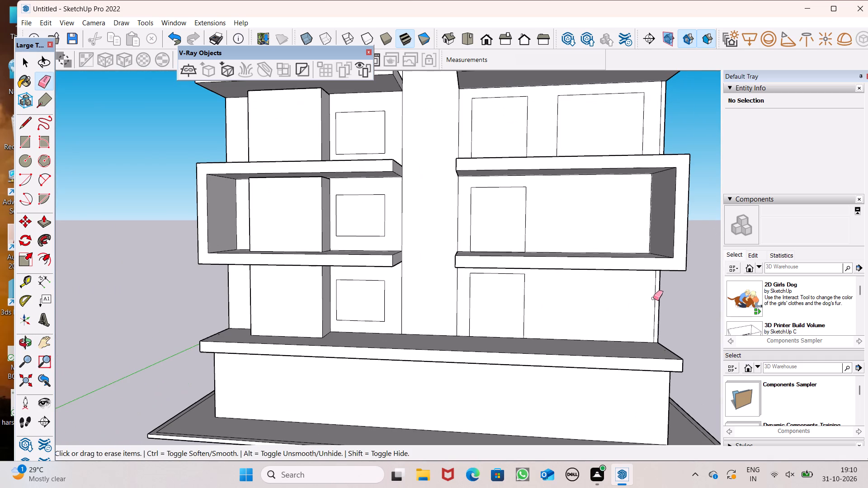
Erase the leftover vertical edges beside the outer corner of the front wall on the right bay's floors.
left_click_drag(653, 298, 654, 293)
scroll(625, 323, "down", 5)
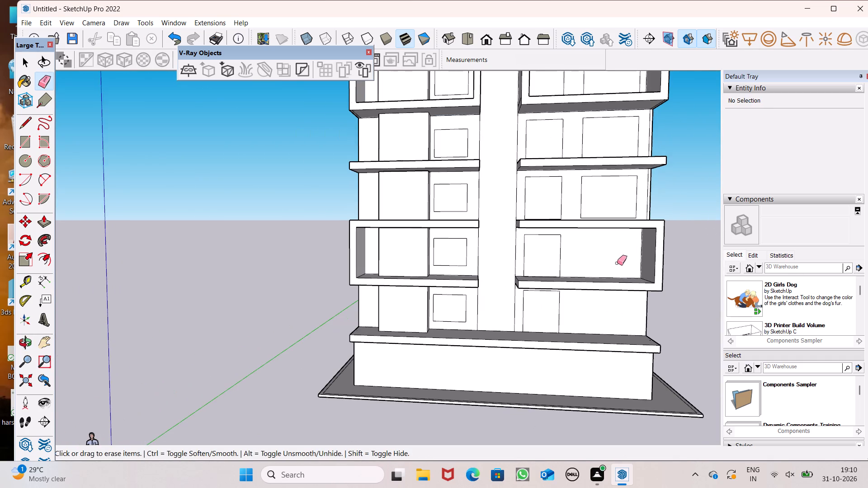
scroll(642, 226, "up", 4)
scroll(657, 171, "down", 5)
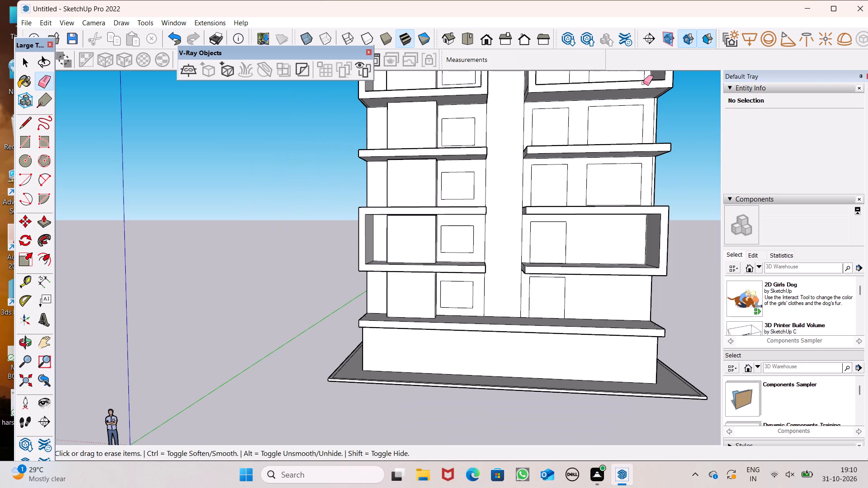
scroll(600, 225, "down", 6)
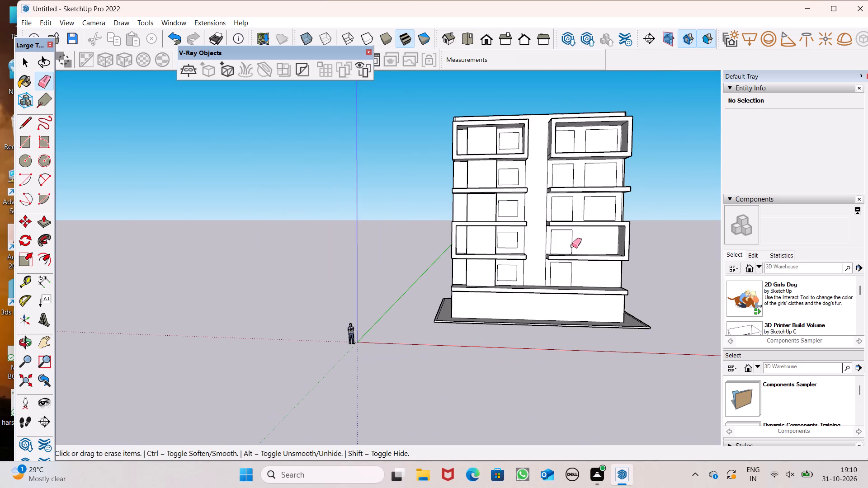
scroll(637, 209, "up", 7)
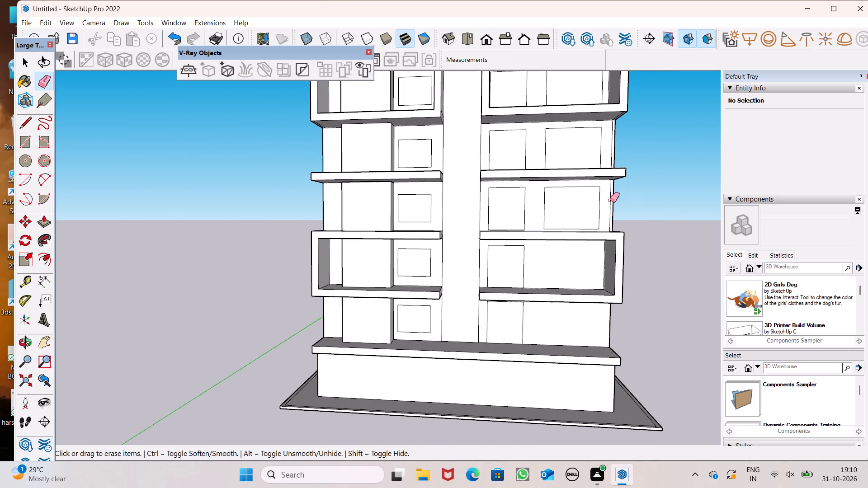
scroll(557, 218, "down", 1)
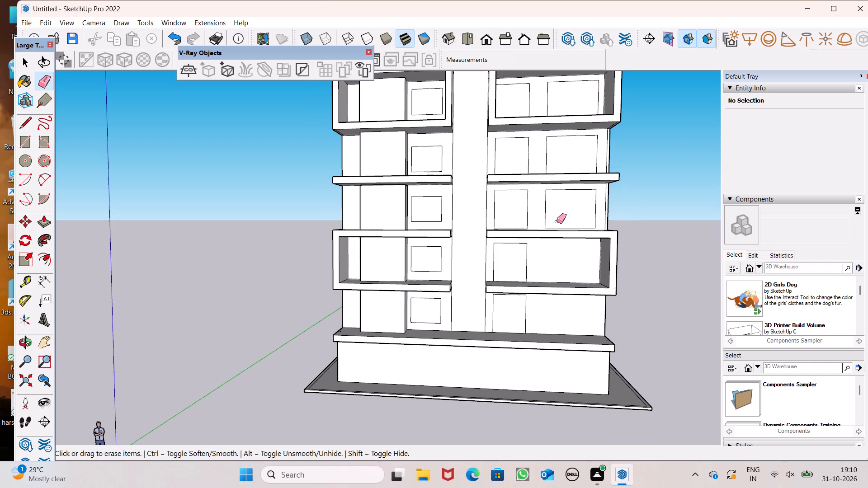
scroll(615, 196, "up", 12)
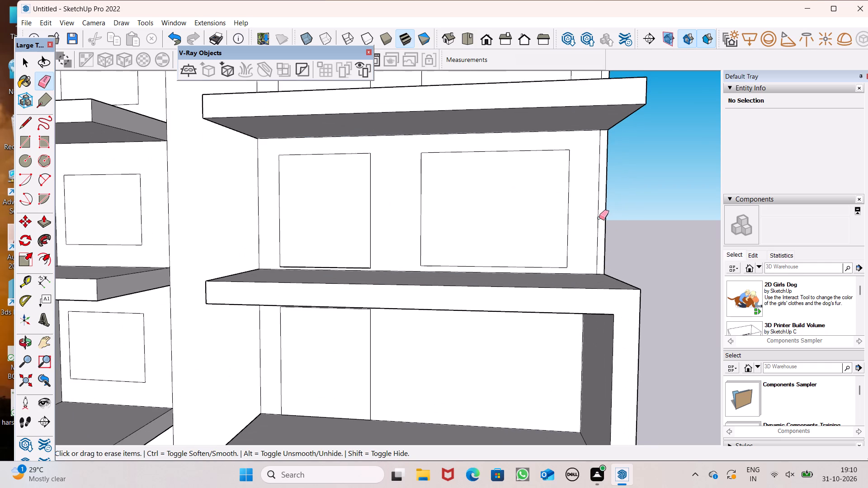
left_click(599, 218)
scroll(587, 252, "down", 7)
scroll(588, 152, "up", 5)
left_click(595, 147)
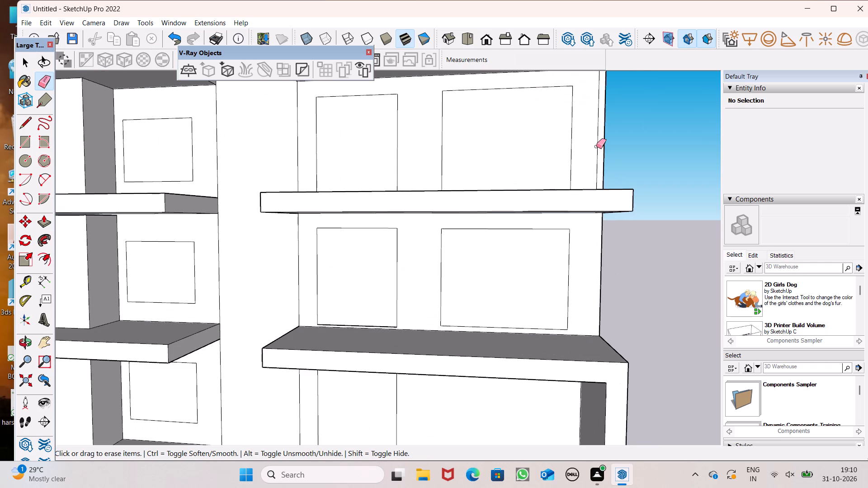
left_click(597, 150)
Push/Pull the wide wall panel inside the top right frame outward by 4'.
scroll(597, 153, "down", 16)
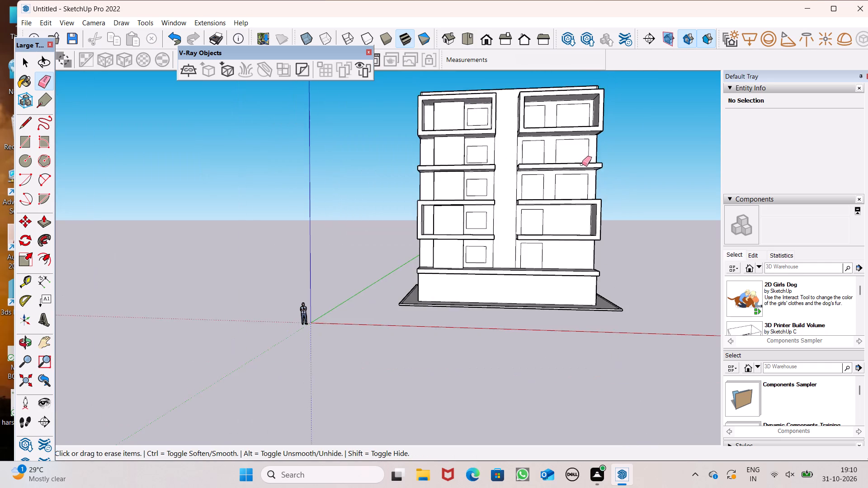
scroll(567, 189, "down", 3)
middle_click_drag(526, 237, 438, 331)
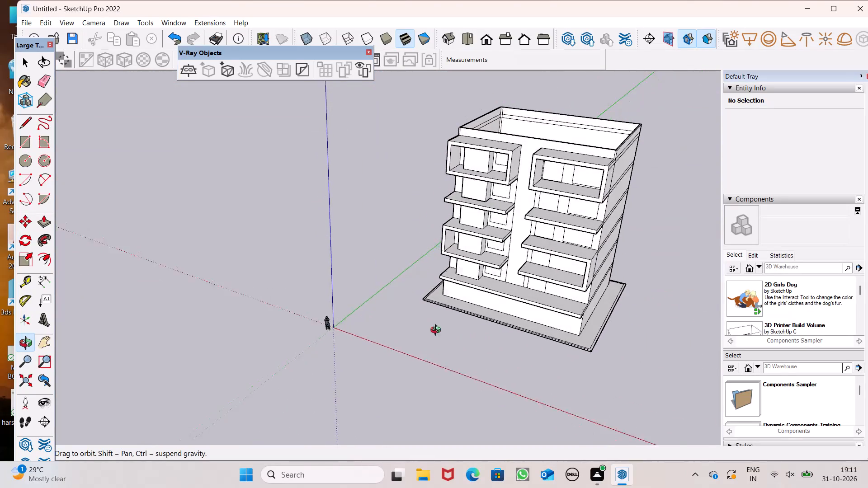
middle_click_drag(438, 331, 493, 318)
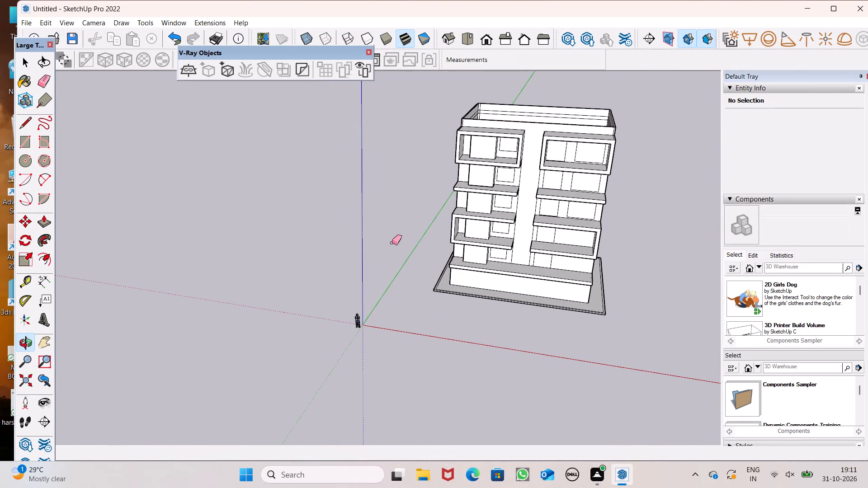
scroll(387, 212, "down", 3)
middle_click_drag(502, 219, 379, 249)
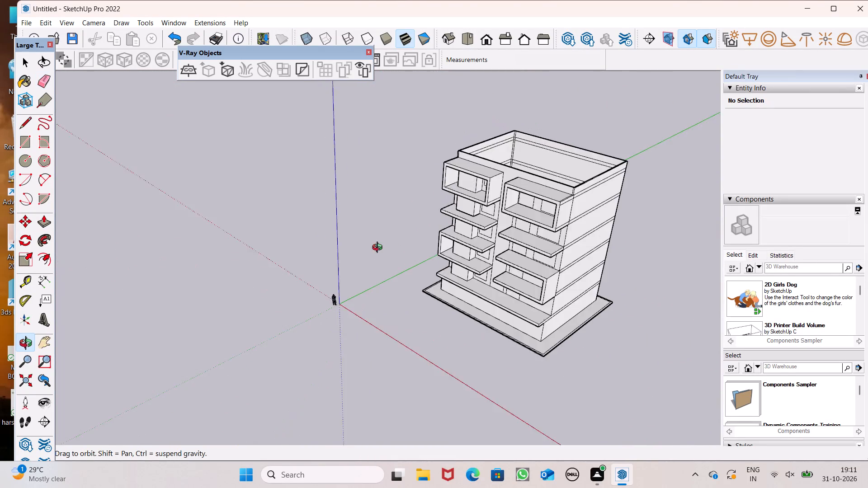
middle_click_drag(379, 249, 416, 229)
scroll(499, 210, "up", 8)
scroll(593, 172, "up", 1)
middle_click_drag(595, 177, 629, 185)
left_click(43, 228)
scroll(547, 202, "up", 3)
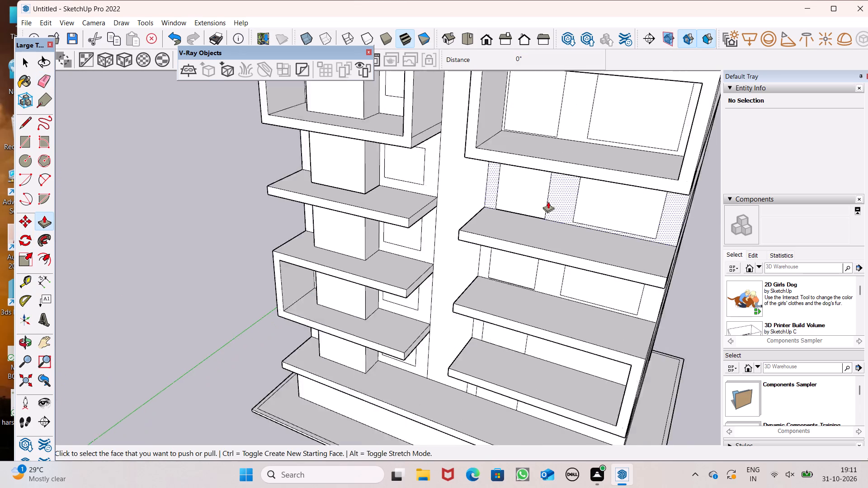
scroll(548, 202, "up", 2)
scroll(594, 169, "down", 5)
scroll(650, 139, "up", 5)
left_click(637, 128)
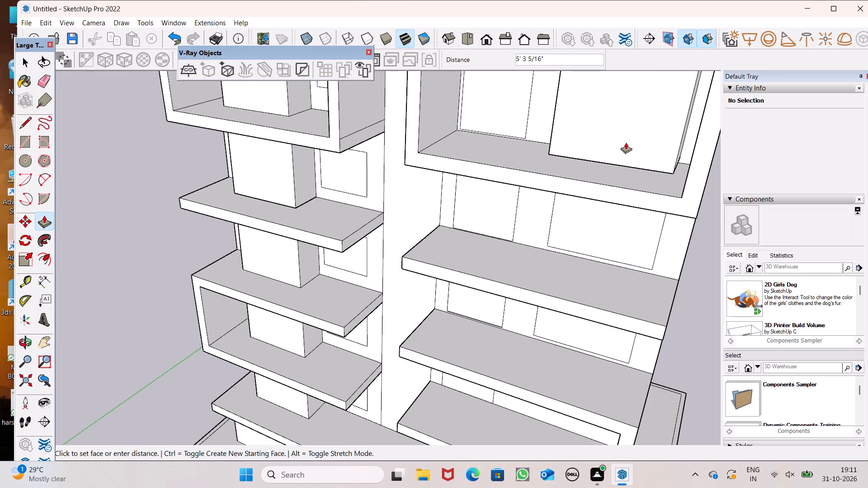
type("4'")
key("Return")
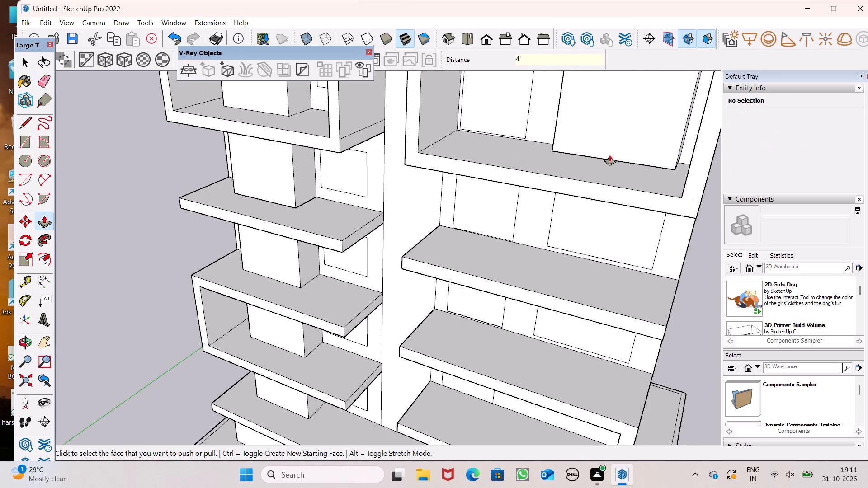
Pull the matching wide panel directly below the top right frame out 4', flush with the panel above.
scroll(604, 162, "down", 4)
middle_click_drag(588, 235, 552, 233)
left_click_drag(579, 226, 542, 198)
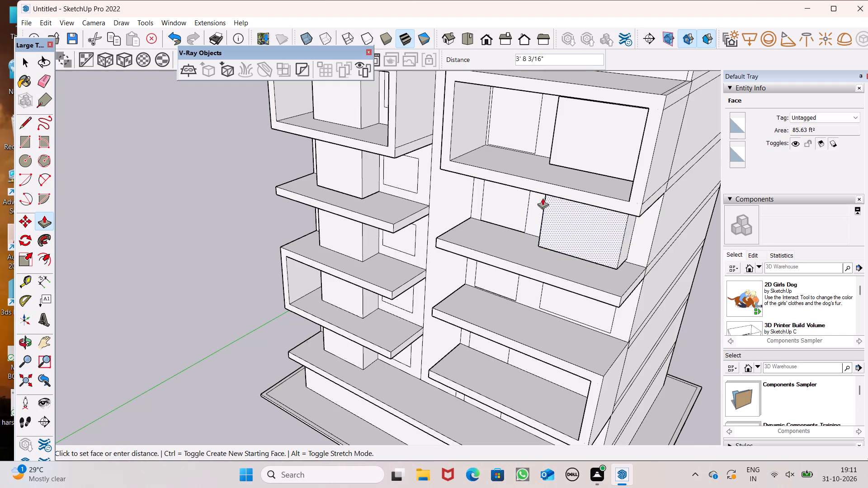
left_click_drag(542, 198, 553, 151)
Push/Pull the underside of the projecting panel below the top right frame down about 5 7/16" to the slab.
middle_click_drag(576, 184, 652, 64)
scroll(615, 178, "up", 8)
middle_click_drag(598, 235, 458, 297)
scroll(459, 299, "up", 12)
middle_click_drag(473, 263, 471, 235)
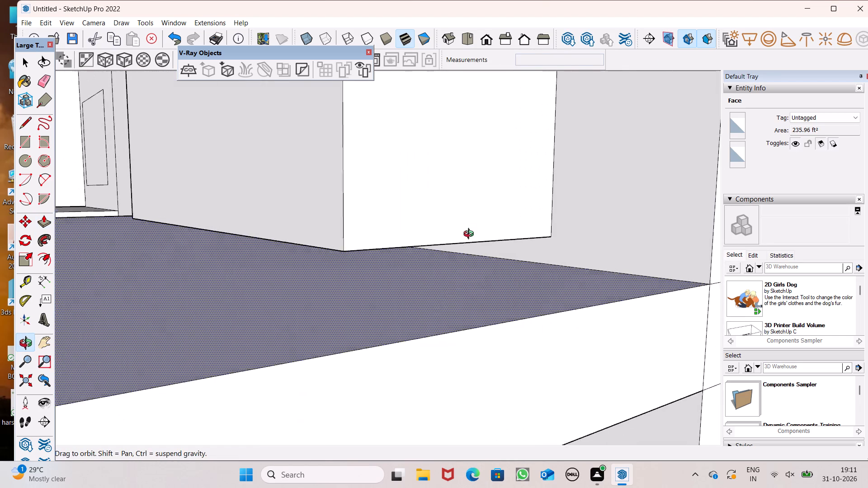
middle_click_drag(471, 235, 469, 230)
middle_click_drag(467, 253, 467, 228)
scroll(467, 229, "up", 1)
left_click_drag(462, 233, 481, 247)
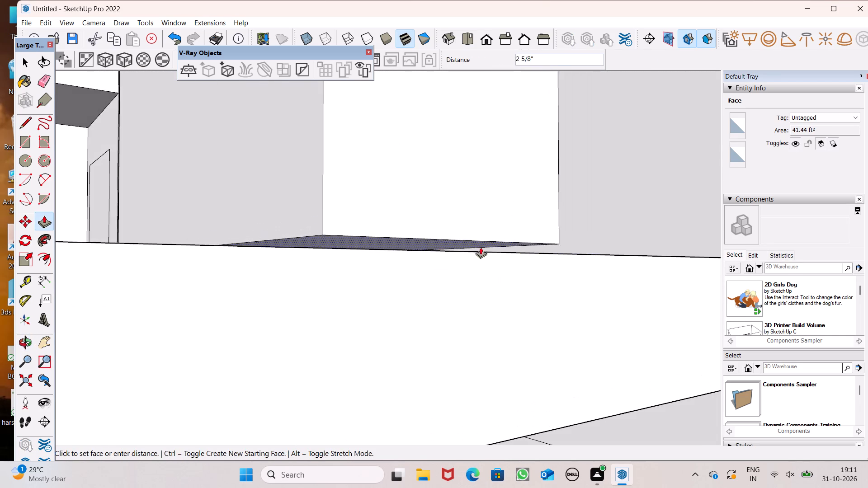
left_click_drag(481, 247, 500, 253)
Push/Pull the underside of the projecting panel inside the top right frame down about 6 3/16" to the frame's floor.
scroll(501, 250, "down", 6)
middle_click_drag(507, 273, 525, 324)
scroll(507, 261, "down", 9)
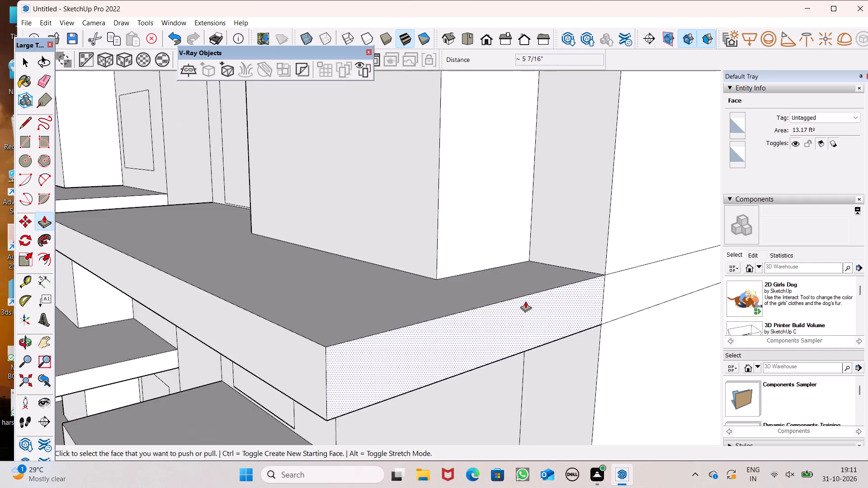
scroll(525, 301, "down", 8)
scroll(466, 138, "up", 5)
scroll(493, 235, "down", 7)
middle_click_drag(497, 268, 509, 300)
scroll(499, 271, "down", 6)
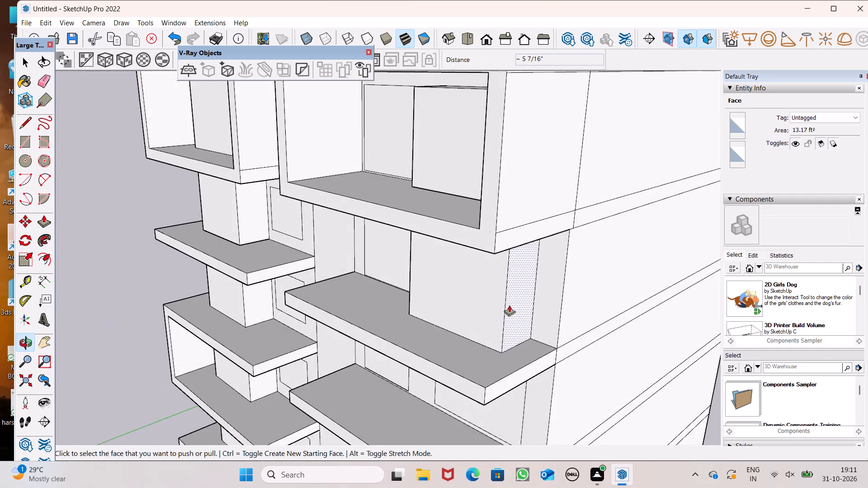
scroll(509, 305, "down", 4)
scroll(478, 198, "up", 6)
middle_click_drag(485, 294, 529, 205)
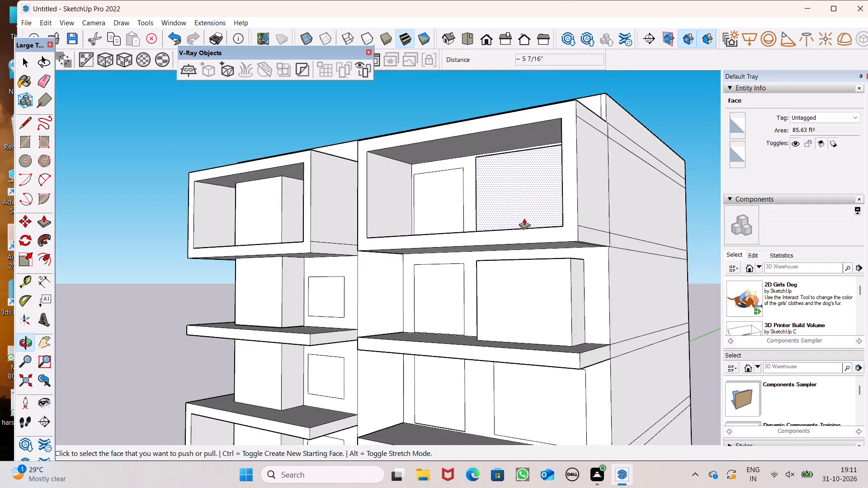
scroll(524, 218, "up", 9)
middle_click_drag(513, 246, 546, 272)
scroll(538, 269, "up", 7)
middle_click_drag(532, 248, 516, 240)
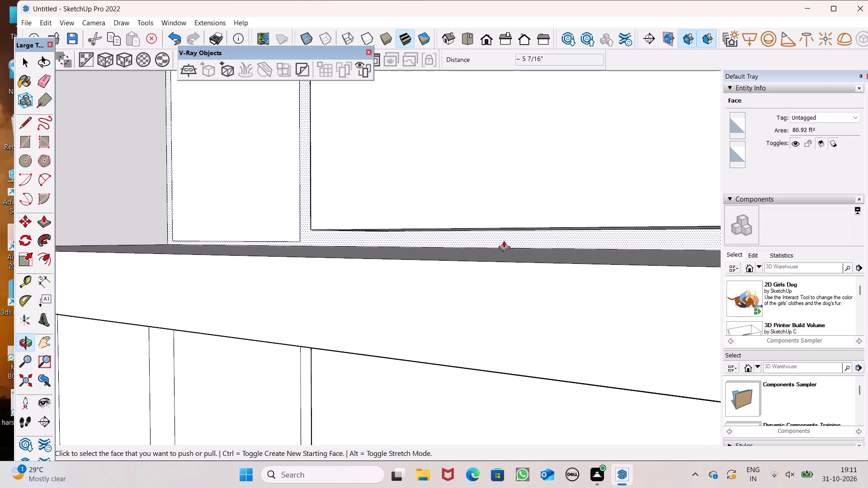
scroll(502, 241, "up", 3)
middle_click_drag(503, 237, 510, 230)
scroll(504, 237, "up", 1)
scroll(506, 244, "down", 4)
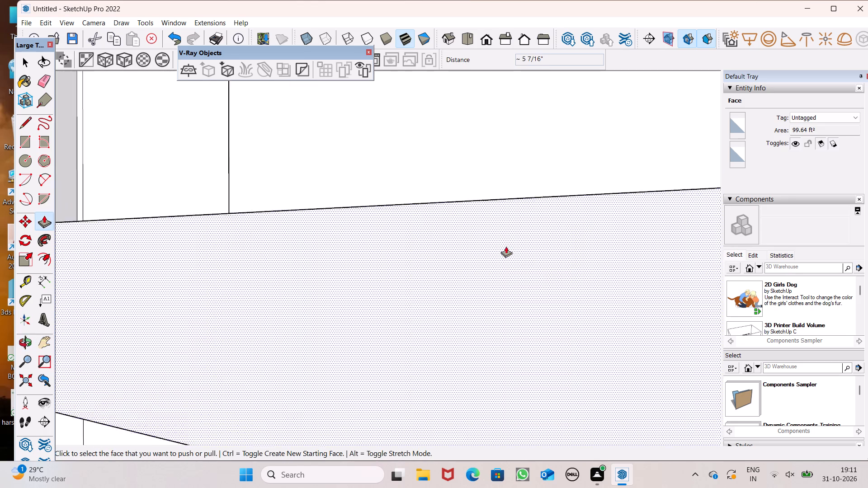
scroll(506, 246, "down", 2)
middle_click_drag(503, 247, 672, 271)
left_click_drag(439, 170, 446, 198)
scroll(449, 202, "down", 13)
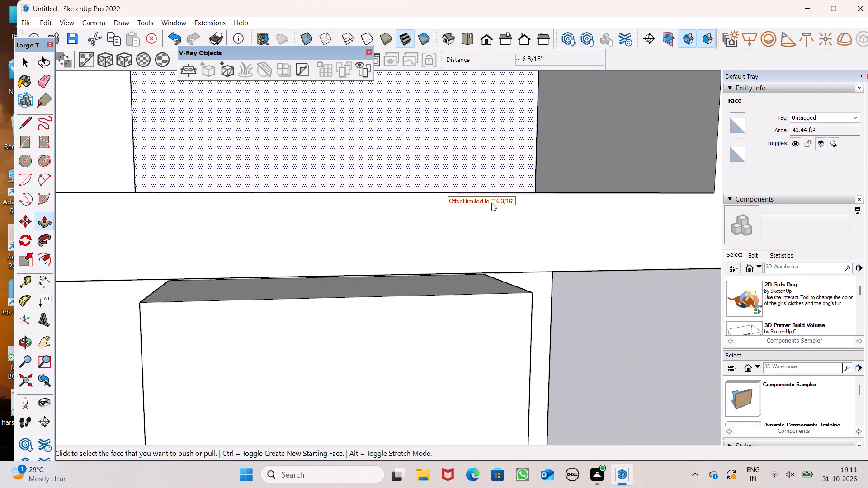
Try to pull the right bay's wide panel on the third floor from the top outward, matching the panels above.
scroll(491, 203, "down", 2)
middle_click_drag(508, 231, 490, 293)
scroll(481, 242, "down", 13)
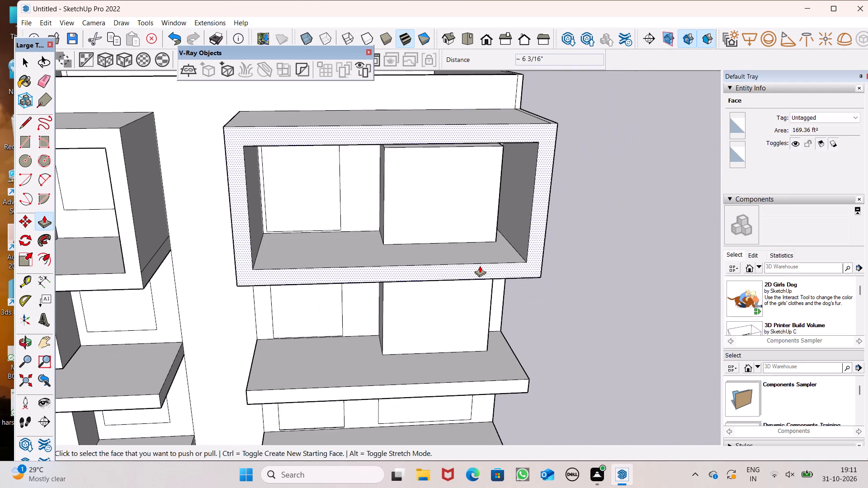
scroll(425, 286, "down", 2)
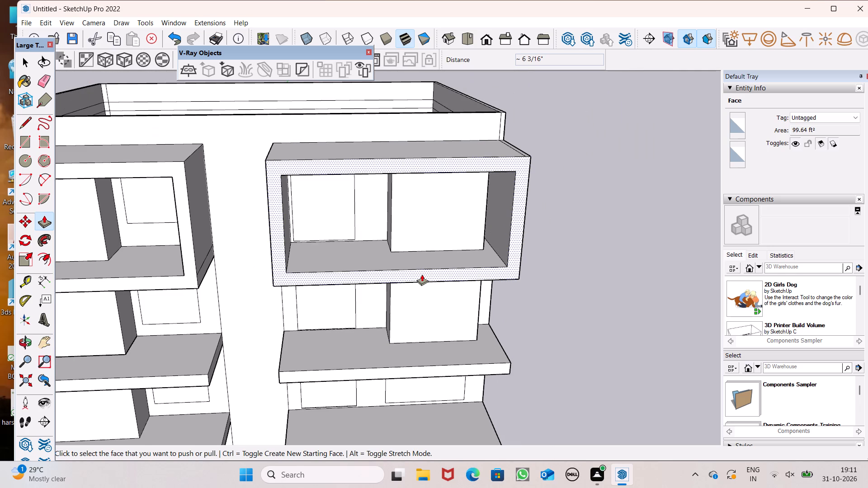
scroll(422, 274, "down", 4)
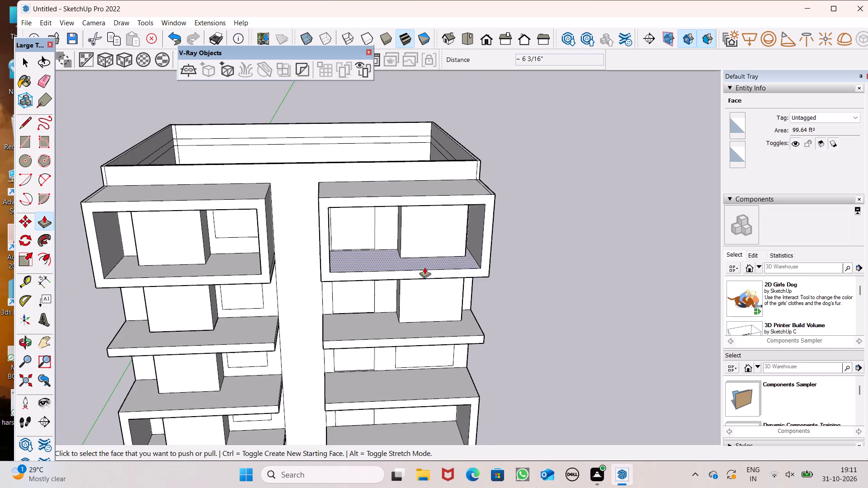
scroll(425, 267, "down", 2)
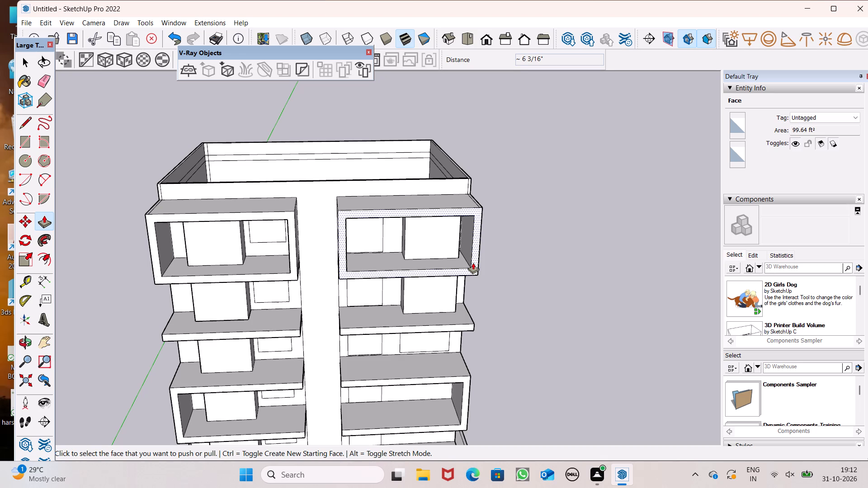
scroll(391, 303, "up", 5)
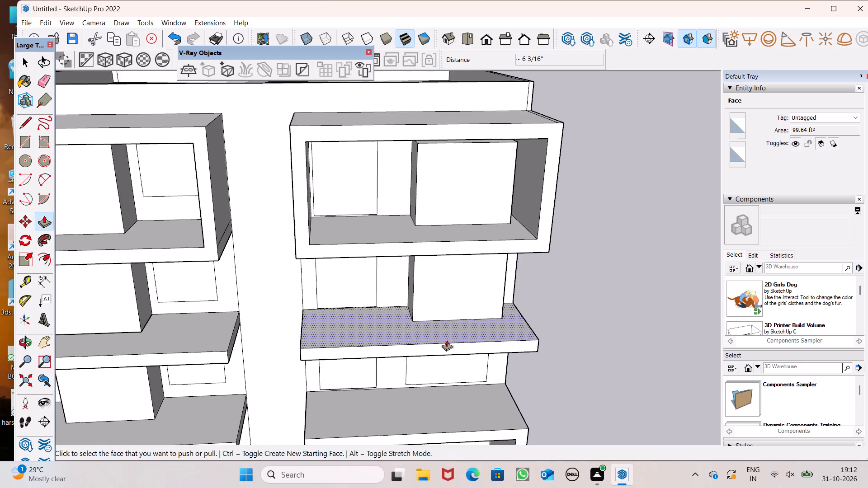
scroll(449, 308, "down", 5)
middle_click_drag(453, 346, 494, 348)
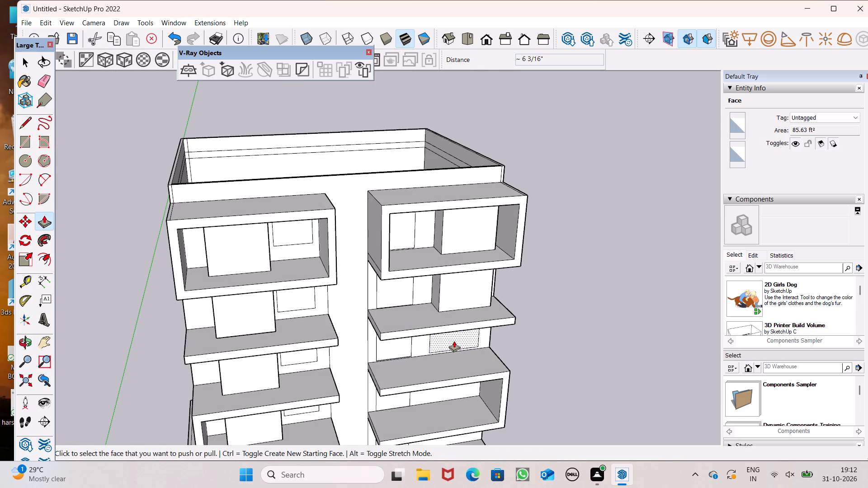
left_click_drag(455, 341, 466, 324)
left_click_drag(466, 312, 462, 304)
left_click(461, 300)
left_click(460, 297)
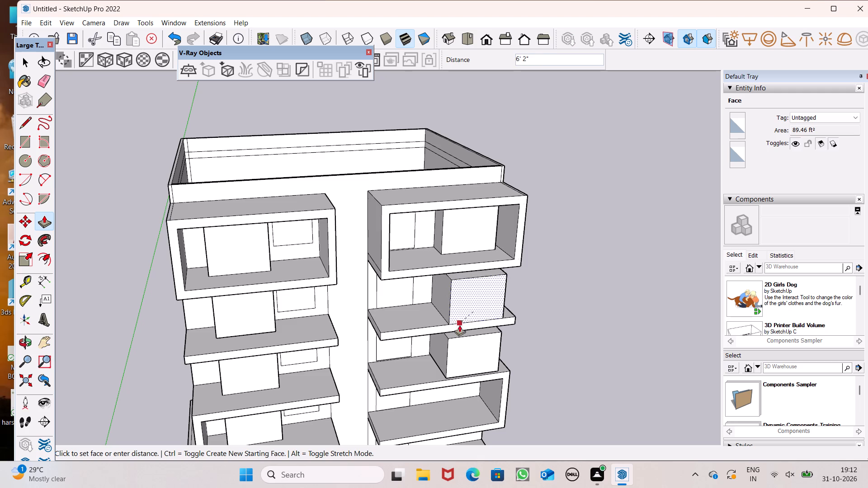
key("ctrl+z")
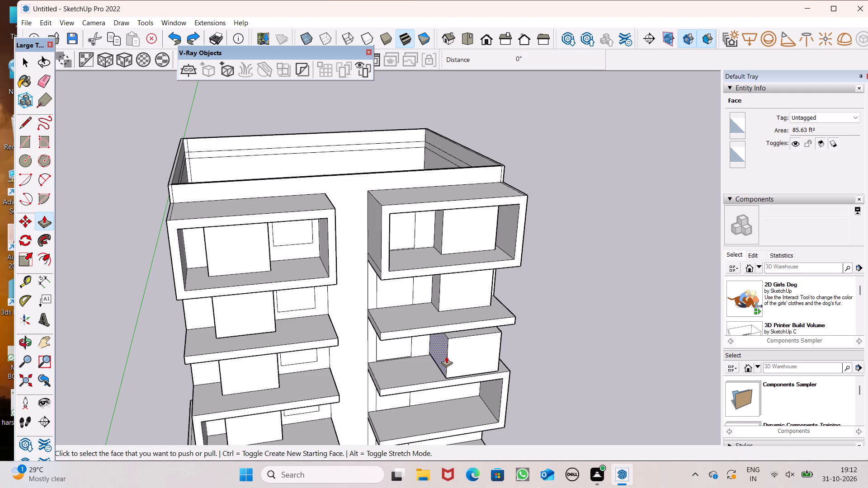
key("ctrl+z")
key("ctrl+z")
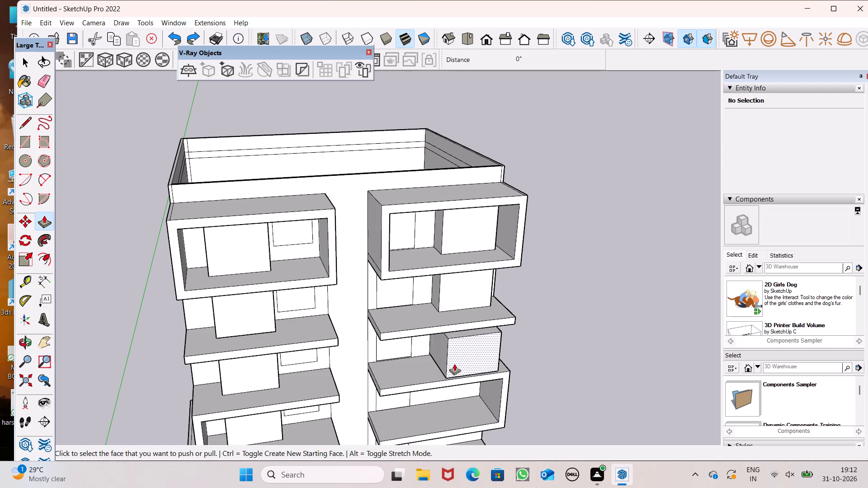
Pull the right bay's wide panel on the third floor from the top out 4', flush with the panels above.
left_click_drag(445, 350, 469, 300)
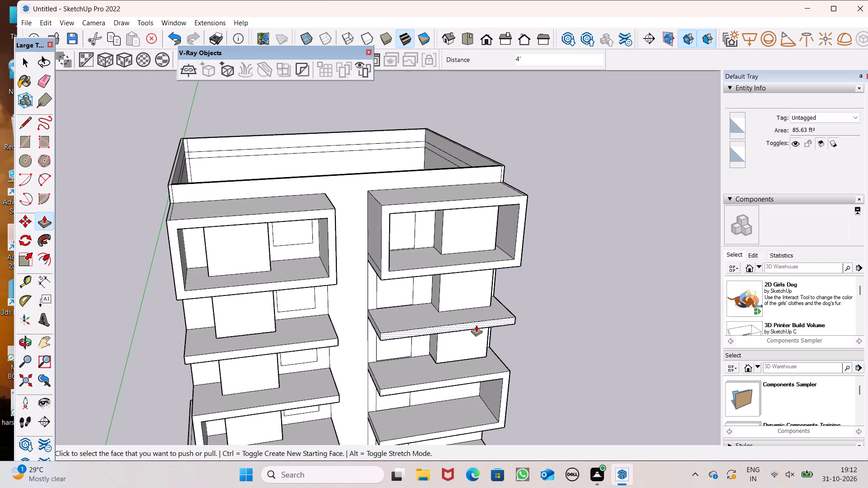
scroll(474, 330, "down", 2)
middle_click_drag(459, 347, 442, 332)
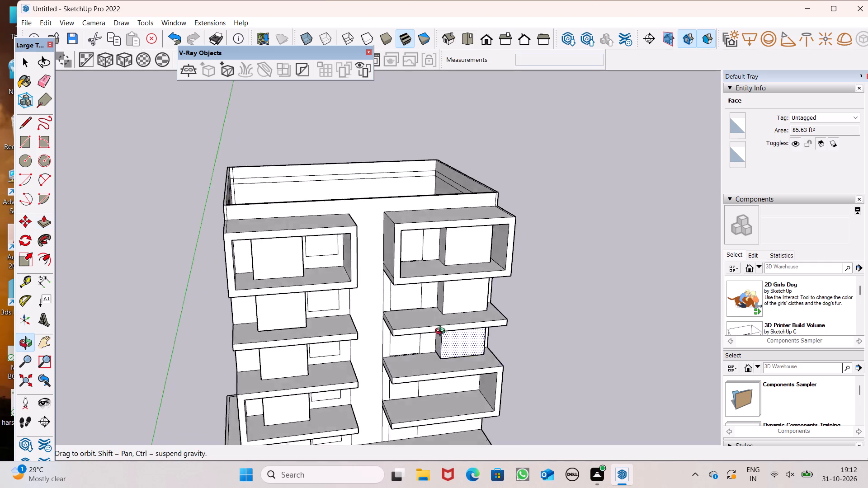
middle_click_drag(442, 332, 185, 224)
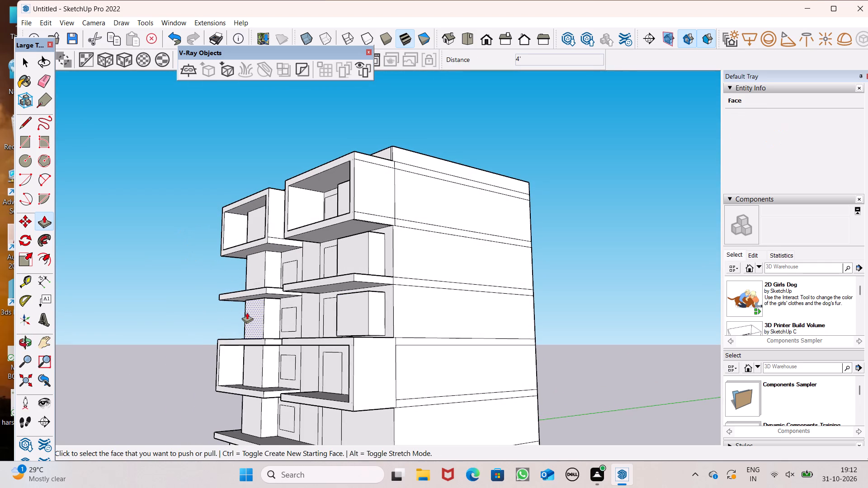
Push/Pull the underside of the right bay's projecting panel on the third floor from the top down about 5 1/16" to the slab.
scroll(346, 320, "down", 2)
middle_click_drag(345, 324, 362, 314)
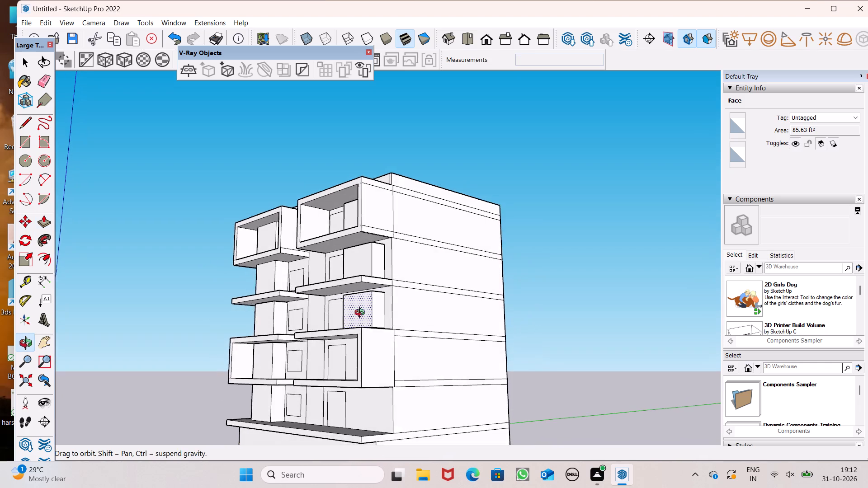
middle_click_drag(362, 314, 363, 314)
scroll(367, 320, "up", 6)
scroll(369, 317, "down", 1)
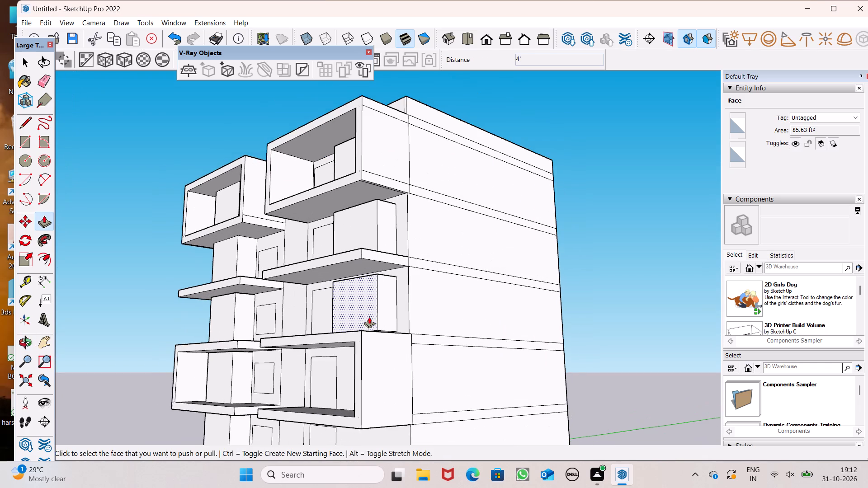
scroll(369, 317, "down", 1)
middle_click_drag(392, 341, 404, 372)
scroll(387, 342, "up", 8)
scroll(387, 342, "down", 4)
middle_click_drag(412, 365, 403, 349)
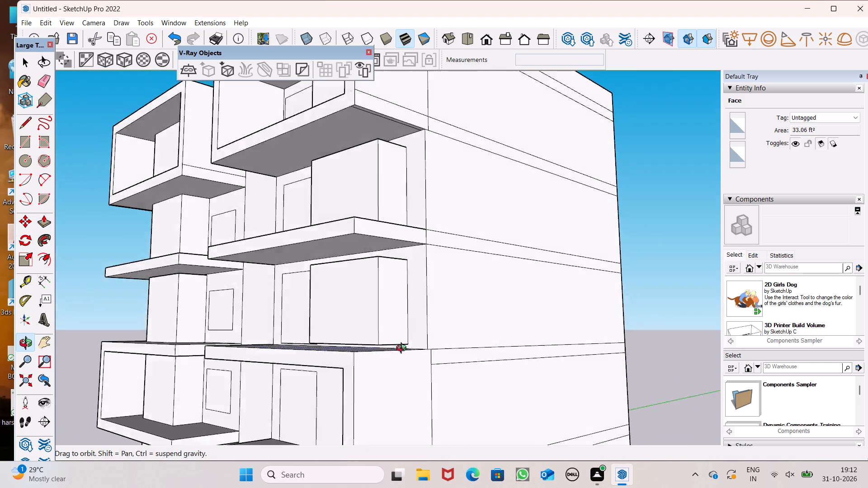
middle_click_drag(403, 349, 337, 328)
middle_click_drag(337, 328, 384, 366)
scroll(459, 297, "down", 7)
scroll(415, 340, "up", 5)
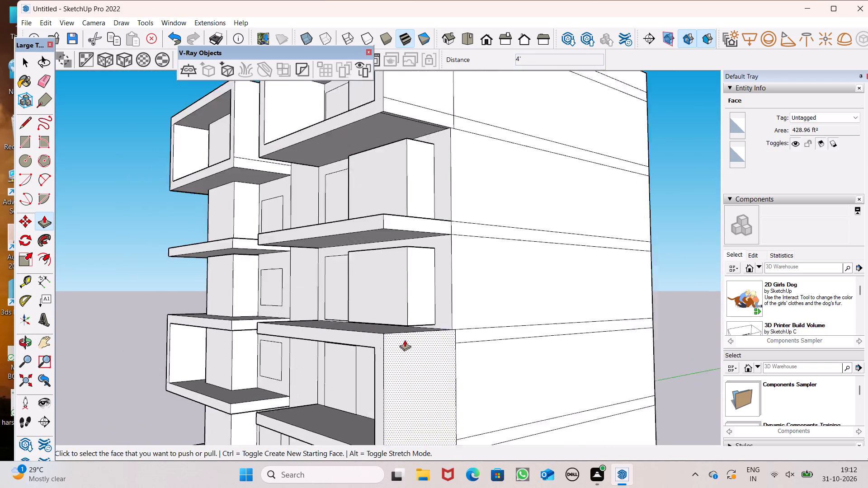
scroll(405, 340, "up", 12)
middle_click_drag(427, 328, 401, 305)
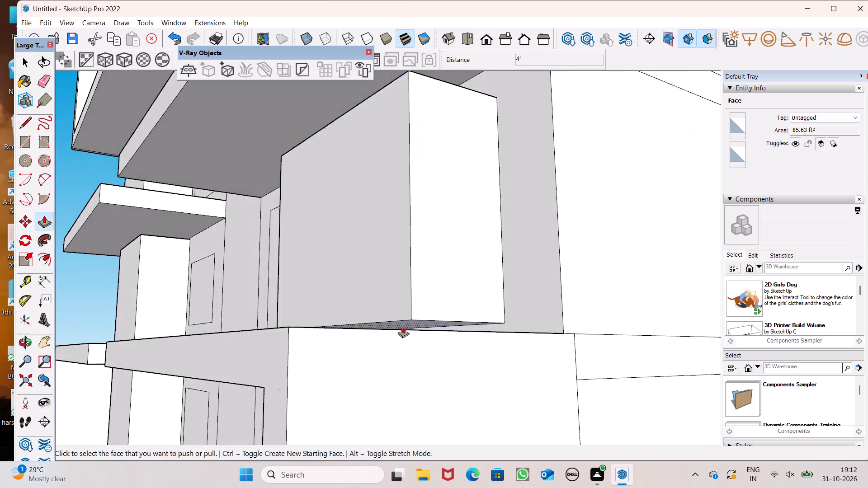
scroll(403, 327, "up", 7)
left_click_drag(454, 321, 462, 340)
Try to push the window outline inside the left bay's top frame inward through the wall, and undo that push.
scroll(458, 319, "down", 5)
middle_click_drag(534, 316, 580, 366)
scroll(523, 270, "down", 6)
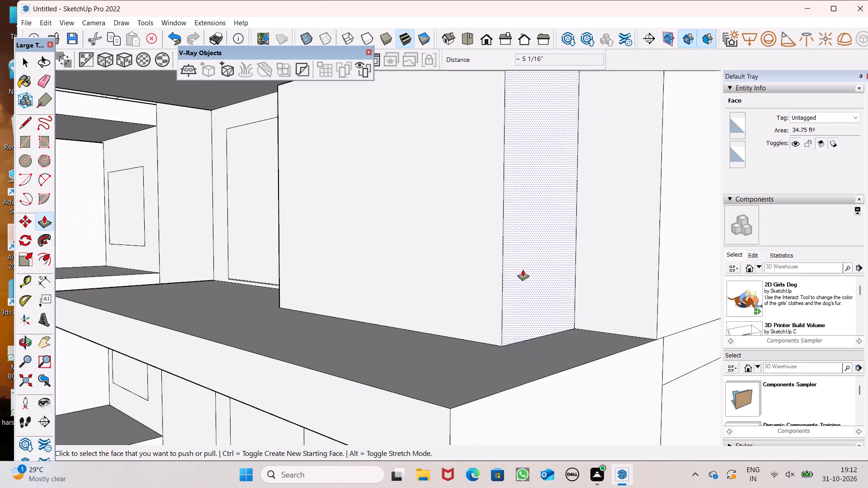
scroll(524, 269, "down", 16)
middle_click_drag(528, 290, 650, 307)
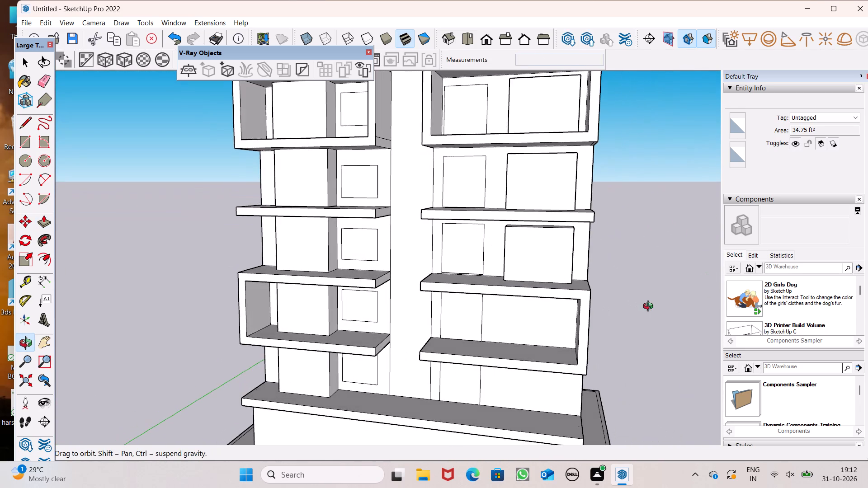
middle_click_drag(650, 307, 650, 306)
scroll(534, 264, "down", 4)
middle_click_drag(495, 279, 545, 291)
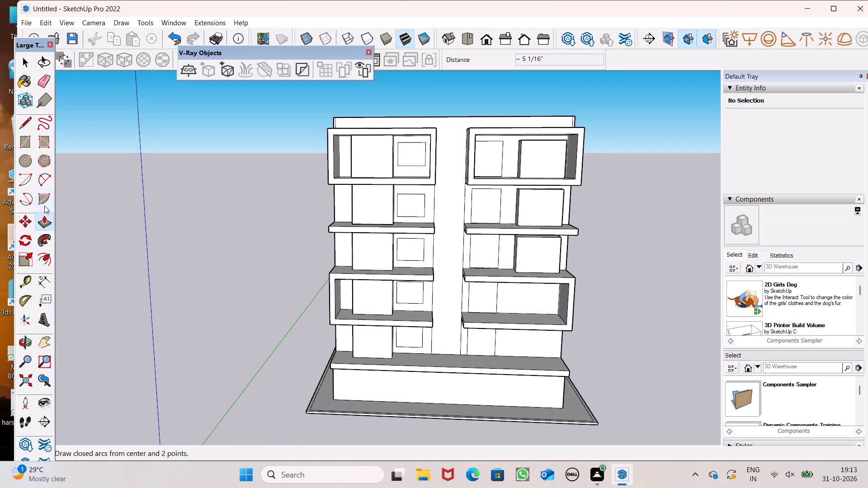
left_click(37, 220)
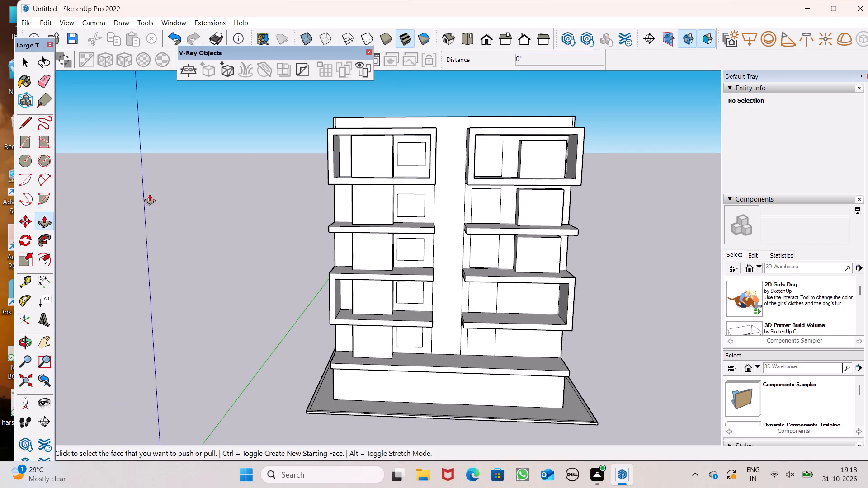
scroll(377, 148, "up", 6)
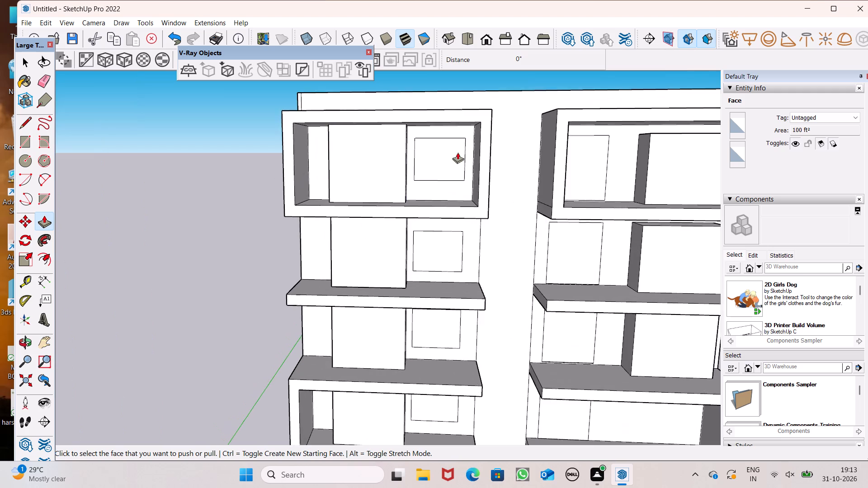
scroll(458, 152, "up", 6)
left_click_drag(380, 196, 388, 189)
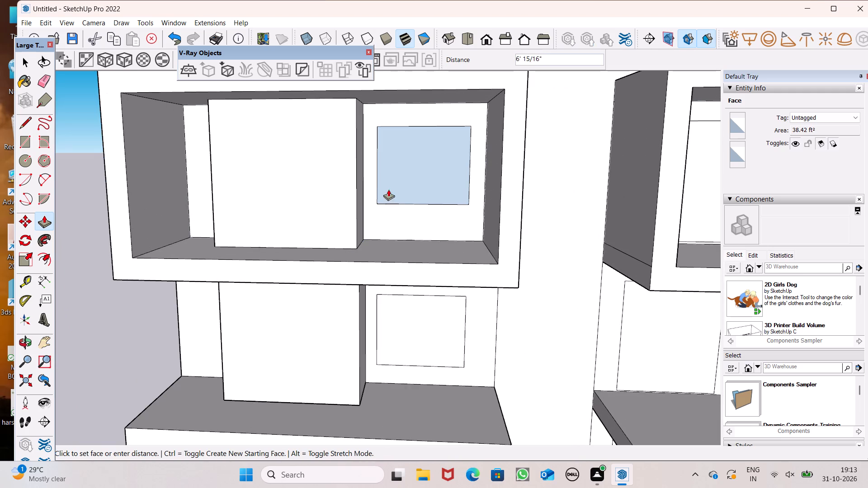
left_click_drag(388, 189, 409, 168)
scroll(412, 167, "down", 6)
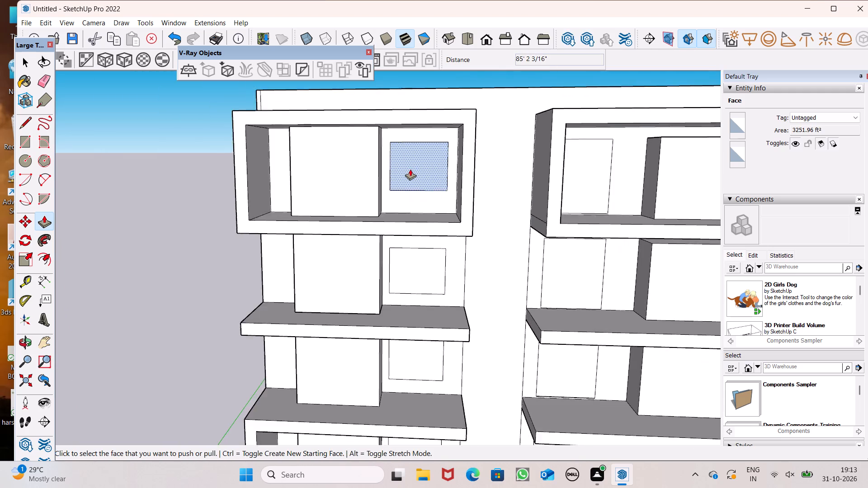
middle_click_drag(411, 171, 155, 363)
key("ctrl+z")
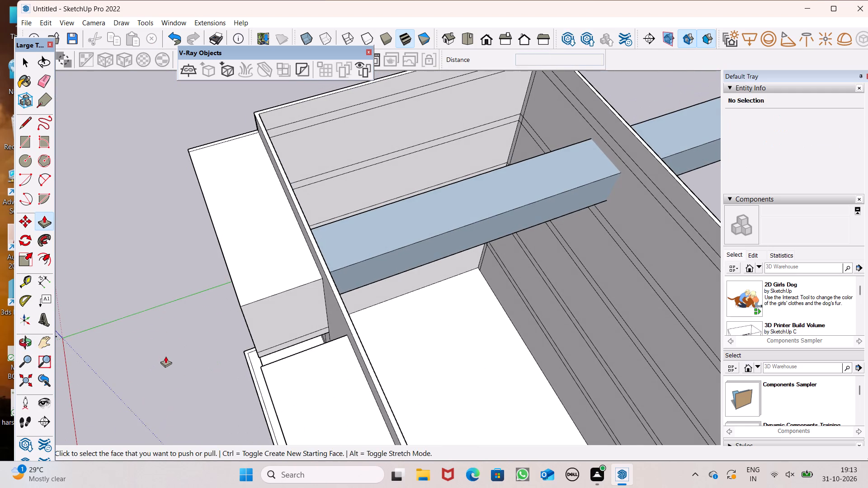
Push the left bay's window outlines on the top two floors 6" inward to cut openings through the wall.
middle_click_drag(269, 297, 422, 162)
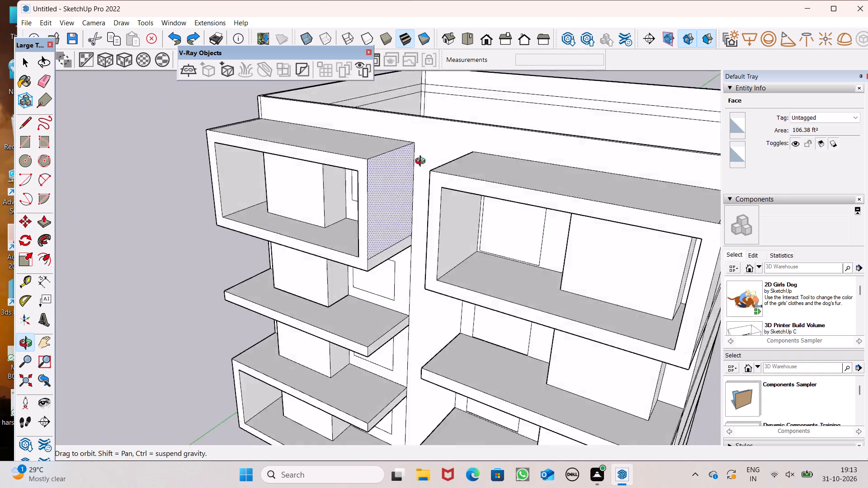
middle_click_drag(422, 162, 517, 158)
scroll(444, 183, "up", 6)
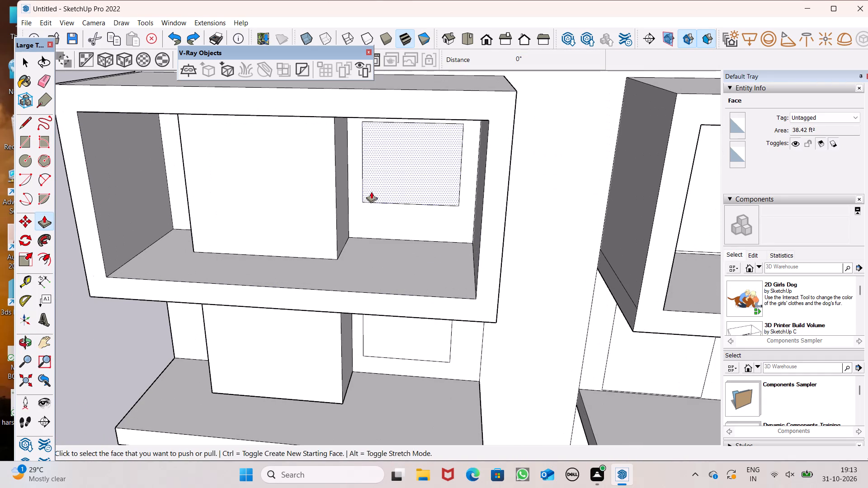
left_click_drag(369, 193, 398, 176)
scroll(394, 174, "down", 6)
middle_click_drag(392, 258, 398, 223)
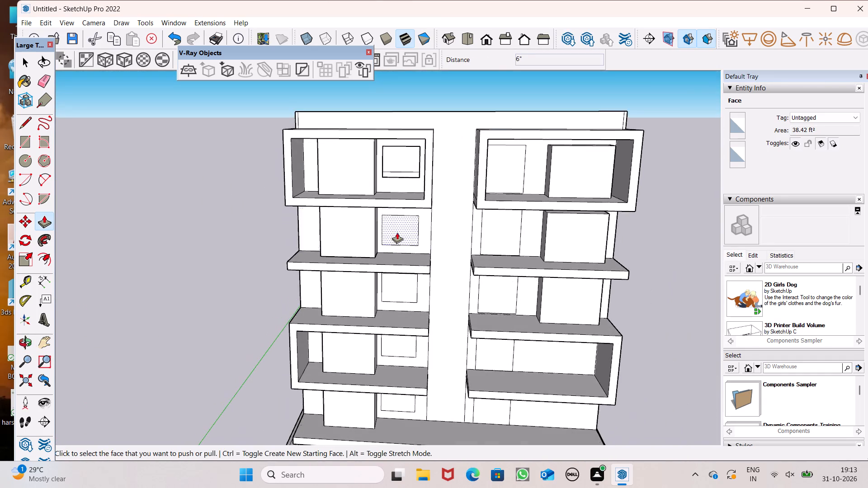
scroll(396, 235, "up", 5)
left_click_drag(381, 249, 396, 240)
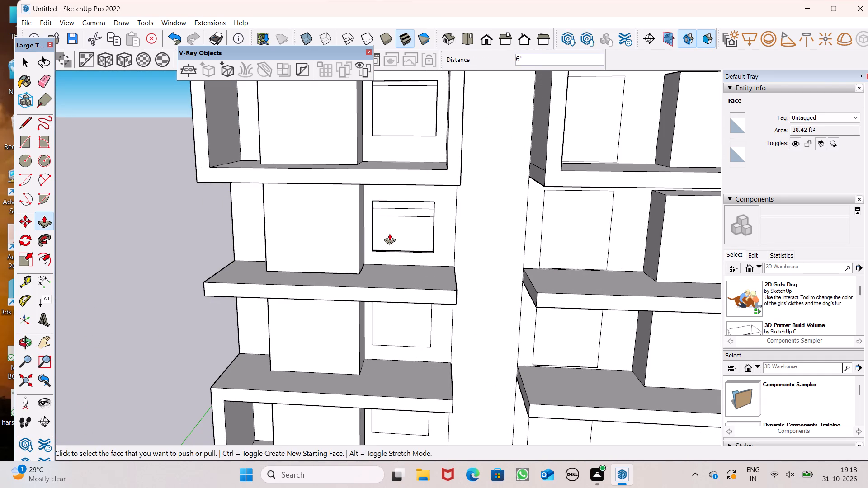
Push the left bay's window outlines on the third and fourth floors from the top 6" inward to open the wall.
scroll(387, 225, "down", 4)
scroll(384, 295, "up", 7)
scroll(391, 286, "down", 2)
middle_click_drag(388, 291, 389, 273)
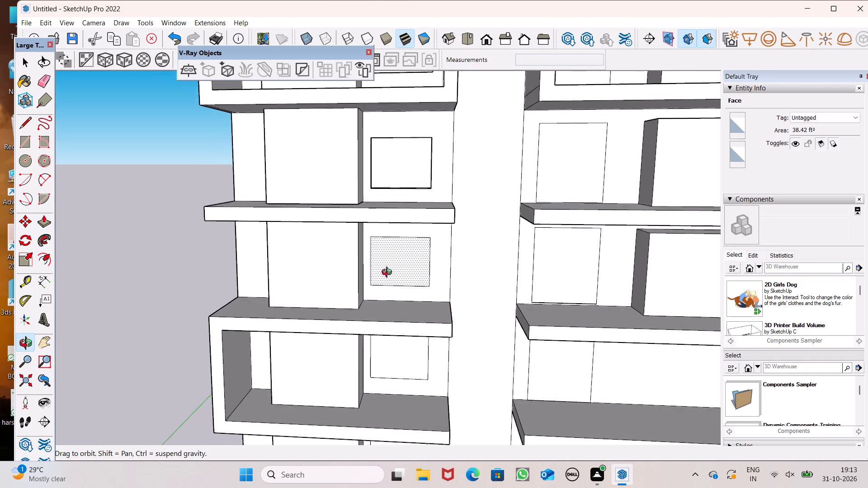
middle_click_drag(389, 273, 389, 273)
scroll(389, 273, "up", 5)
left_click_drag(373, 286, 395, 269)
scroll(380, 207, "down", 7)
scroll(378, 331, "up", 5)
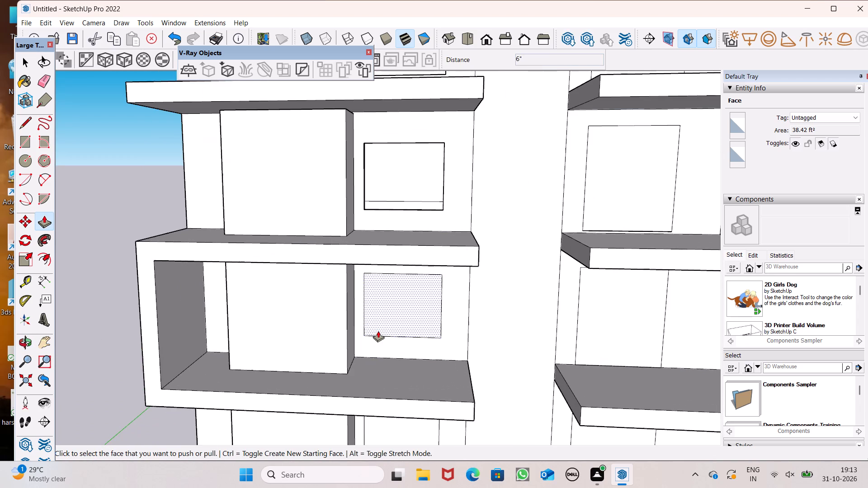
left_click_drag(372, 332, 393, 319)
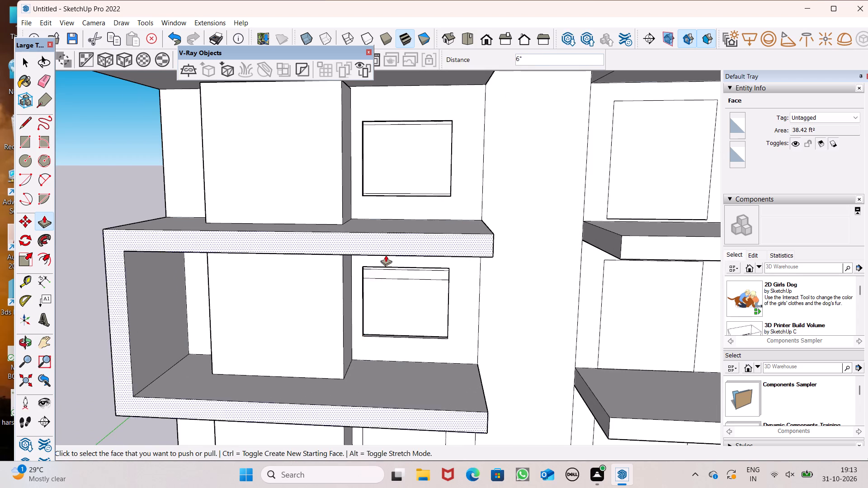
Push the left bay's lowest window outline, just above the base slab, 6" inward to cut its opening.
scroll(386, 255, "down", 5)
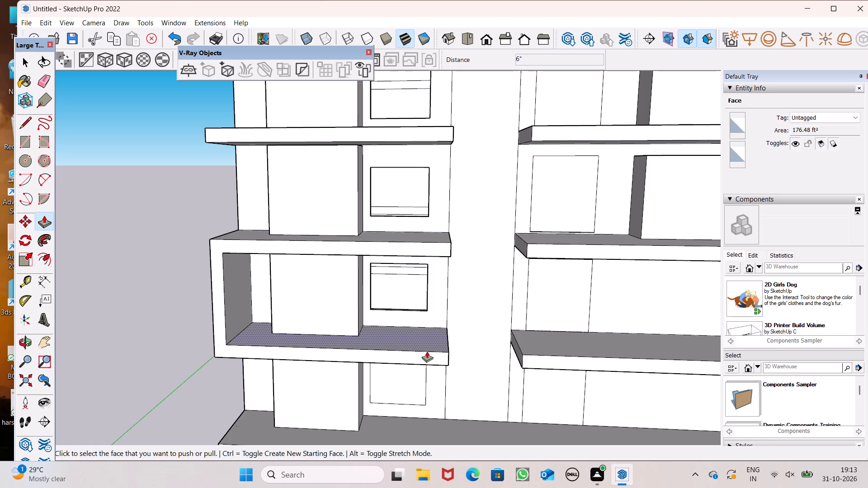
scroll(415, 293, "down", 3)
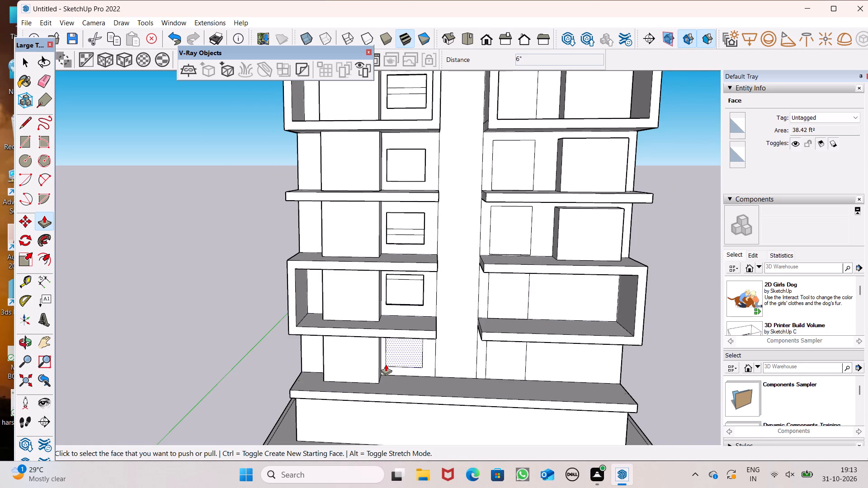
scroll(390, 357, "up", 7)
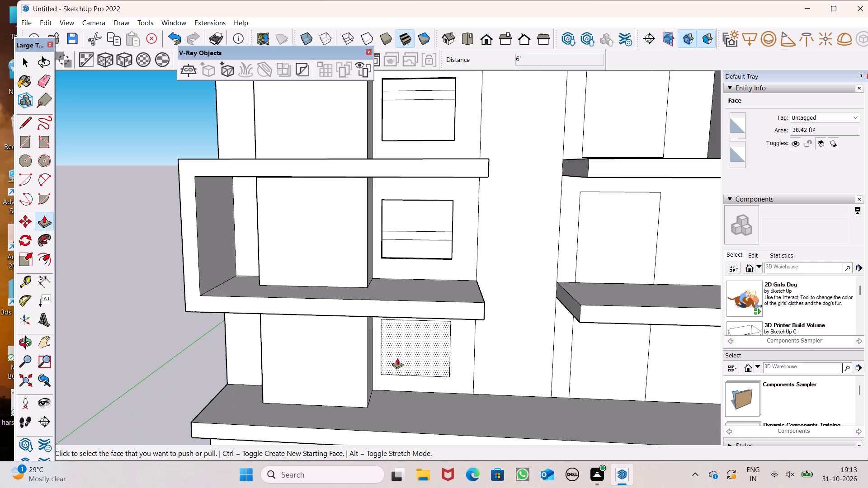
scroll(390, 364, "up", 2)
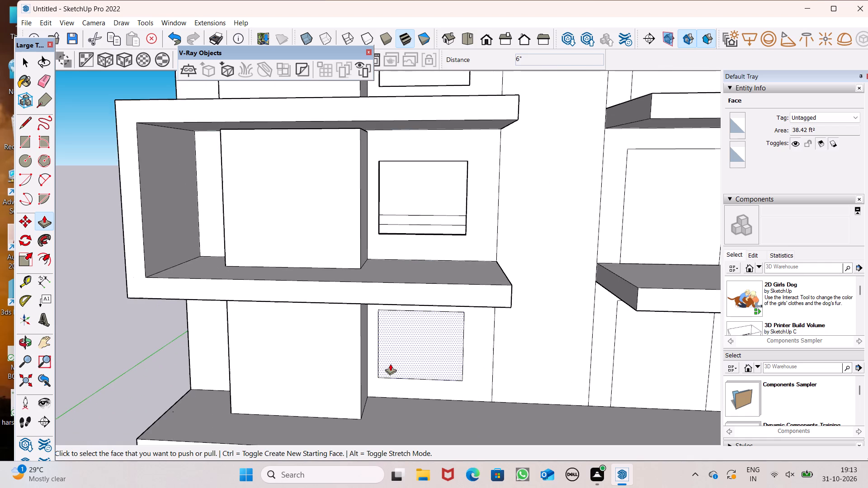
scroll(390, 364, "up", 1)
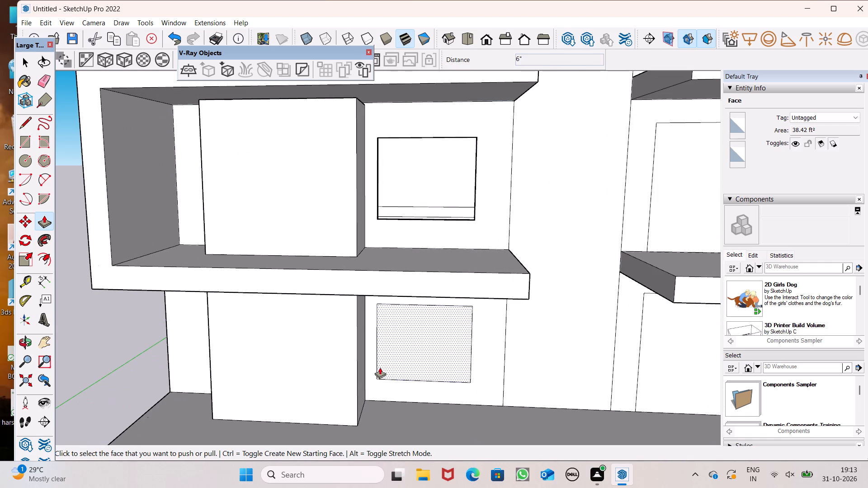
scroll(380, 367, "up", 1)
left_click_drag(384, 374, 395, 366)
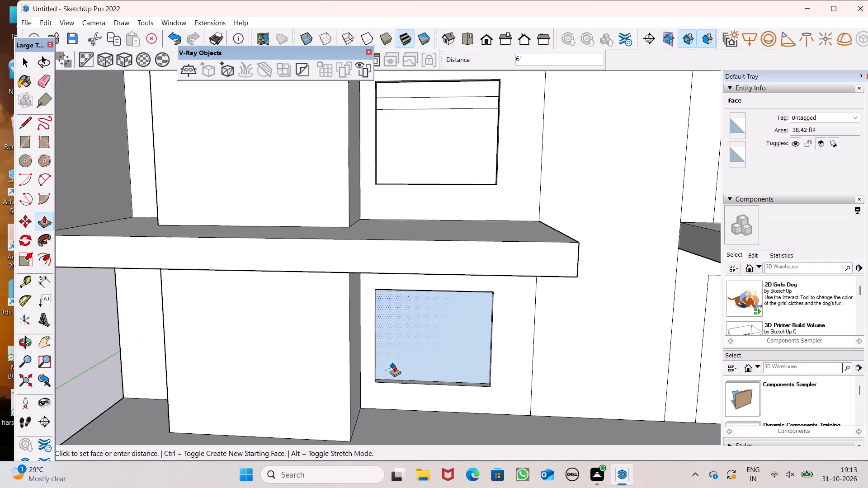
left_click_drag(395, 366, 425, 355)
Push the right bay's two lowest door outlines, above the base slab and inside the lower frame, 6" inward to cut openings.
scroll(394, 283, "down", 6)
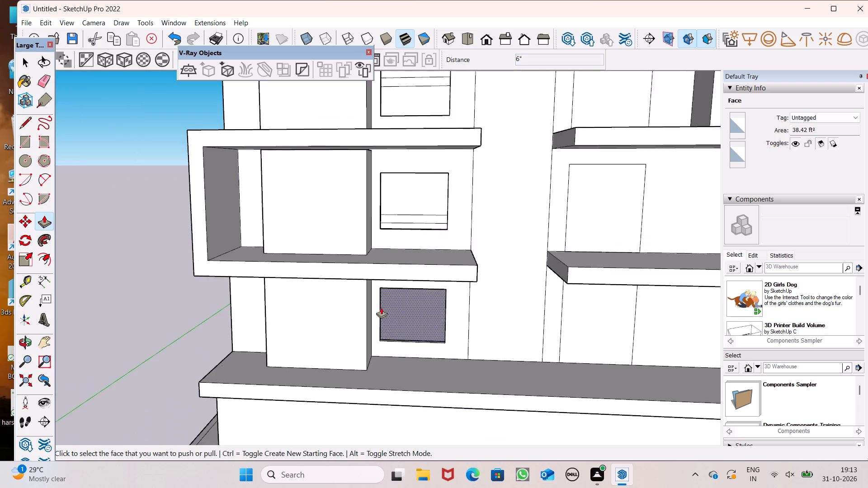
middle_click_drag(394, 327, 352, 337)
scroll(352, 337, "up", 1)
scroll(374, 276, "down", 5)
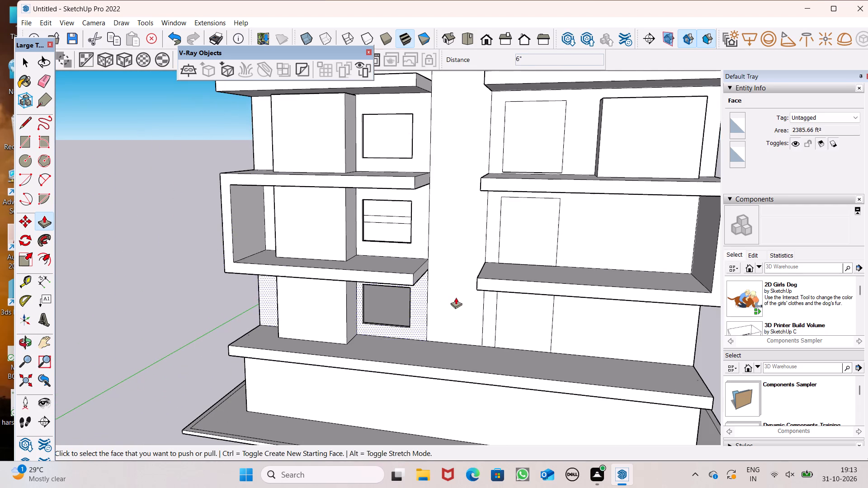
scroll(459, 299, "down", 1)
middle_click_drag(511, 314, 508, 295)
scroll(517, 305, "up", 5)
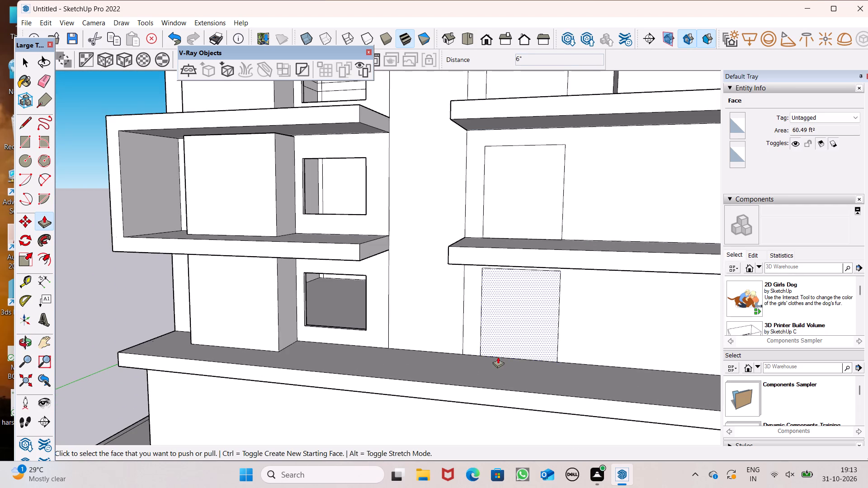
left_click_drag(492, 357, 513, 345)
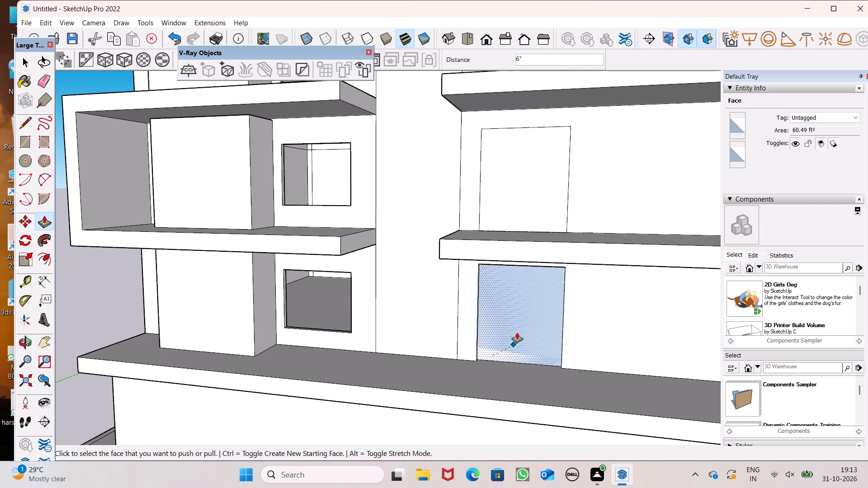
scroll(506, 314, "down", 6)
scroll(507, 254, "up", 5)
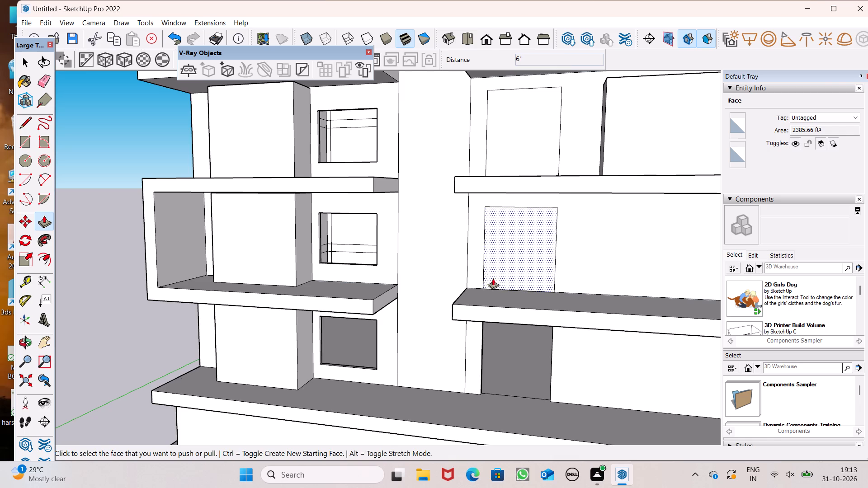
left_click_drag(494, 279, 517, 267)
Push the right bay's third door outline from the bottom, just above the lower frame, 6" inward to cut its opening.
scroll(504, 264, "down", 5)
middle_click_drag(503, 276, 524, 302)
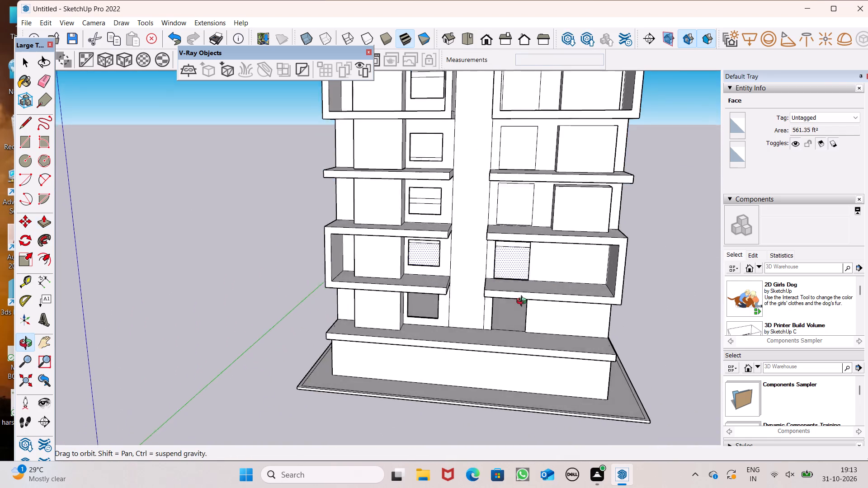
middle_click_drag(524, 302, 491, 296)
scroll(500, 231, "down", 2)
middle_click_drag(503, 250, 514, 269)
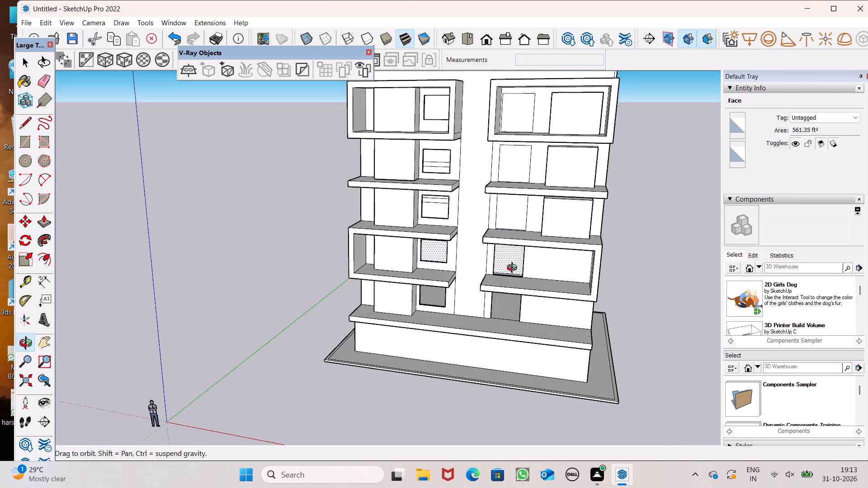
middle_click_drag(514, 269, 521, 283)
scroll(520, 235, "up", 7)
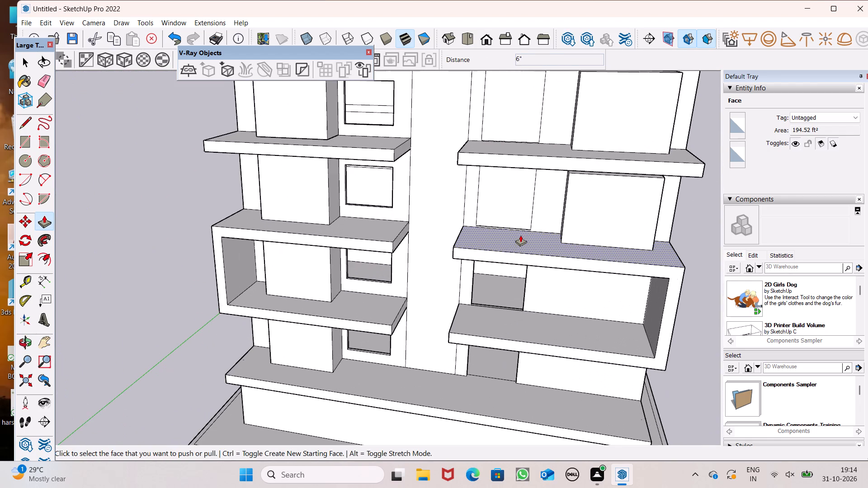
left_click_drag(483, 221, 496, 216)
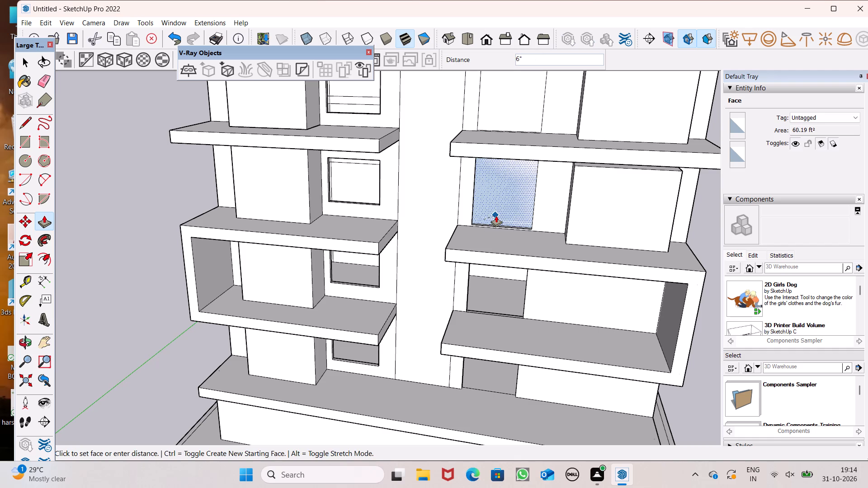
left_click_drag(496, 216, 503, 216)
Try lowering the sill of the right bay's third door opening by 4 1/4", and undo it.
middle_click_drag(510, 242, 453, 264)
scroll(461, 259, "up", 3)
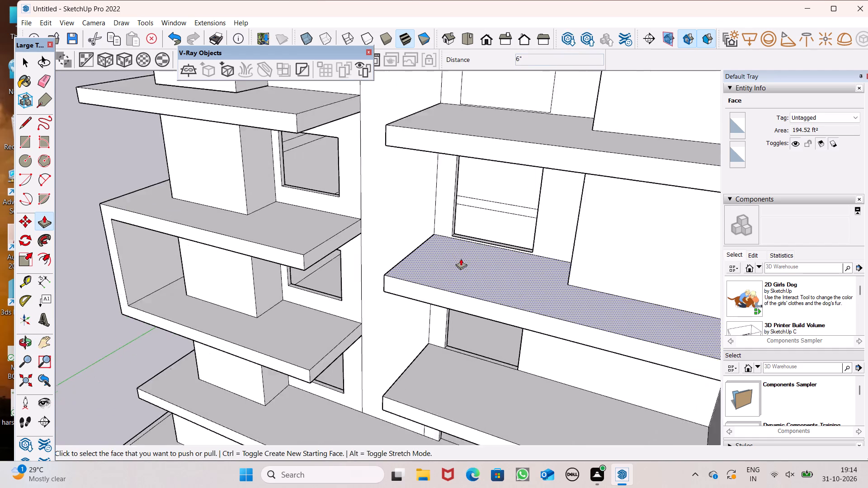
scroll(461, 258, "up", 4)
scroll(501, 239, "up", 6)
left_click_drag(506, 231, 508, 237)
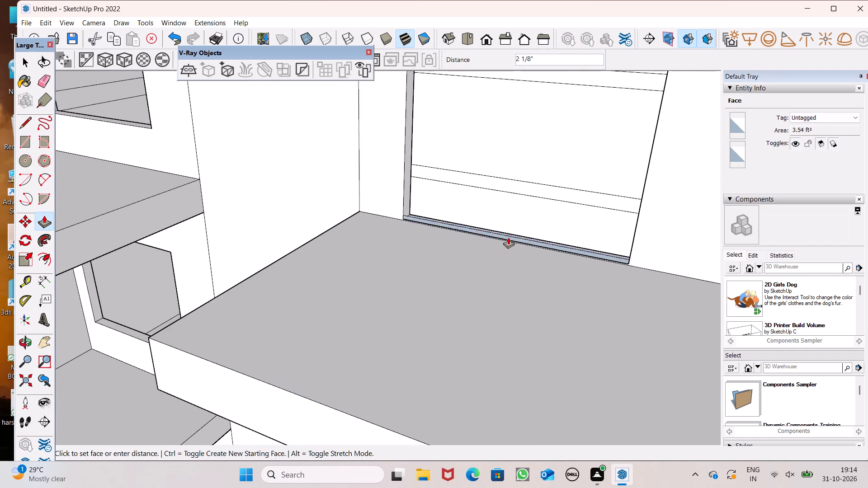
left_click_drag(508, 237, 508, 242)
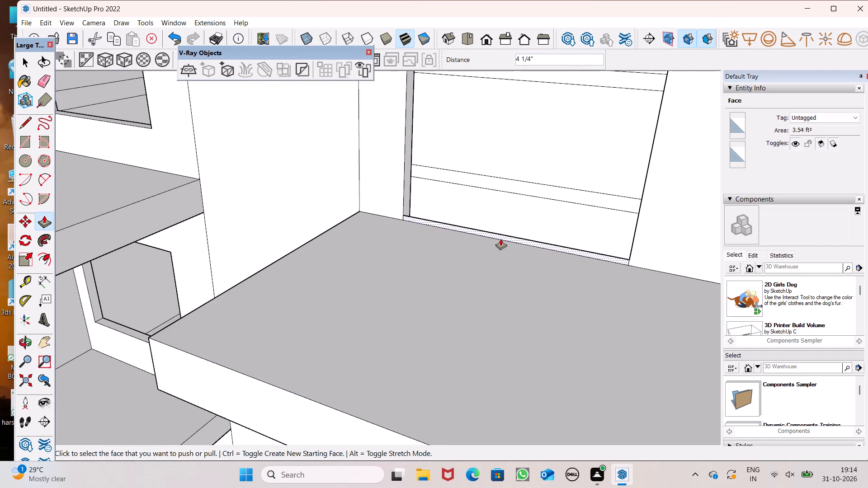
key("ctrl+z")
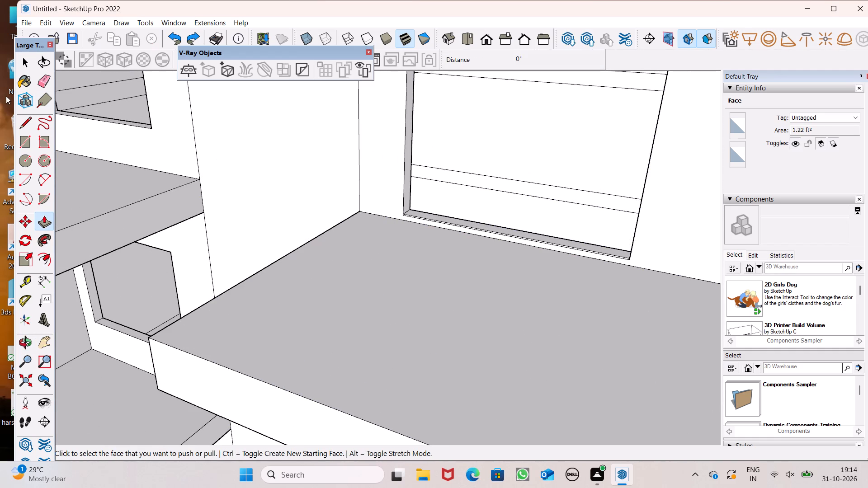
Erase the stray edge just below the sill of the right bay's third door opening from the bottom.
left_click(38, 80)
scroll(401, 198, "up", 7)
scroll(426, 234, "down", 6)
scroll(427, 275, "up", 8)
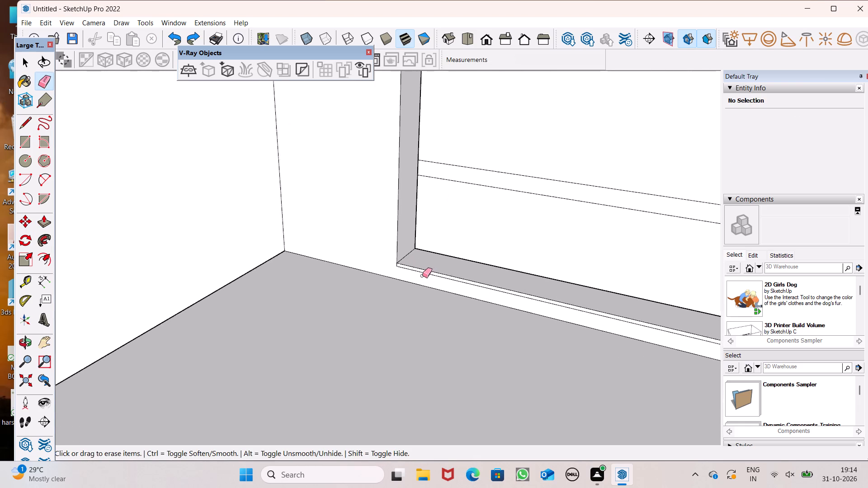
scroll(422, 276, "up", 5)
left_click(424, 271)
scroll(385, 243, "down", 3)
scroll(374, 258, "up", 6)
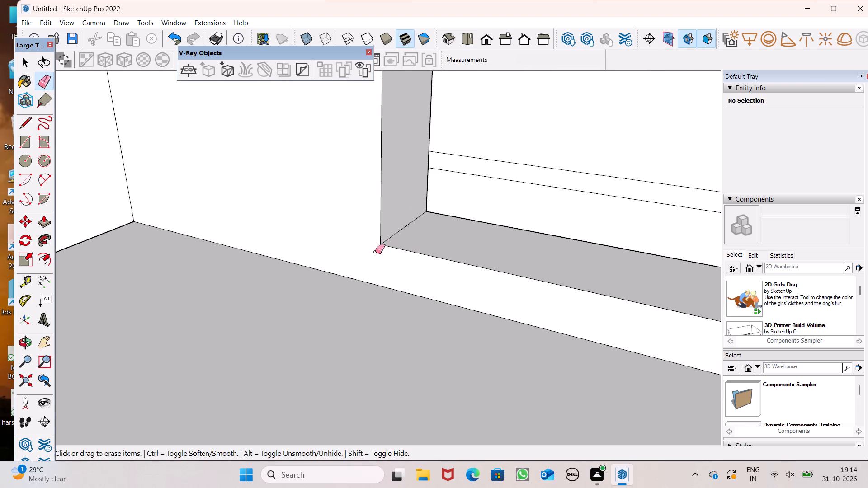
left_click(379, 251)
Erase the seam line between the slab and the threshold of the door opening inside the right bay's lower frame.
scroll(321, 239, "down", 15)
scroll(410, 201, "down", 7)
middle_click_drag(426, 275, 434, 258)
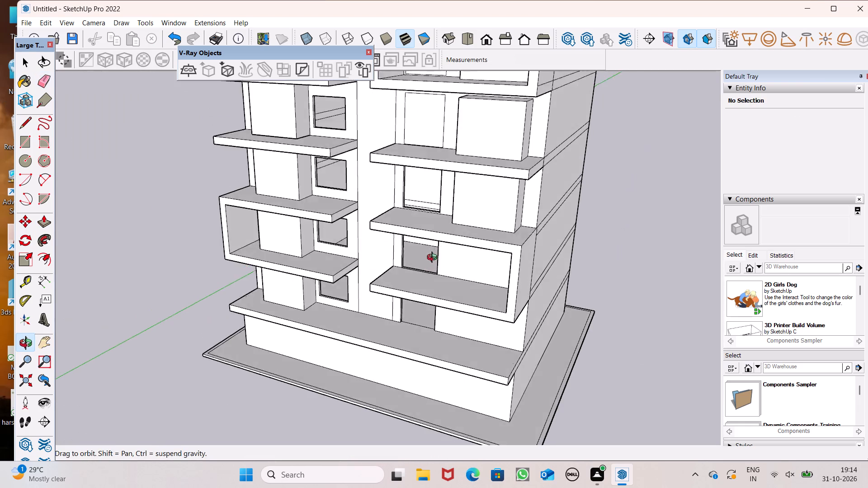
middle_click_drag(434, 258, 445, 232)
scroll(404, 285, "up", 17)
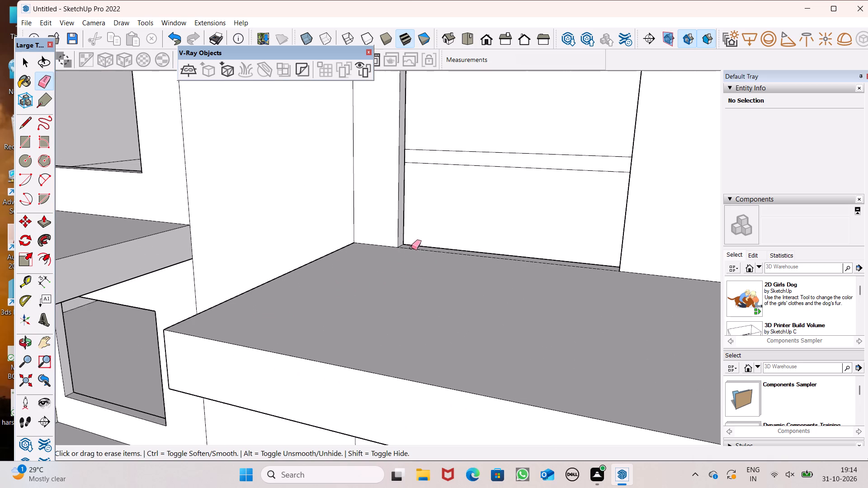
scroll(414, 249, "up", 8)
scroll(398, 182, "down", 10)
scroll(420, 256, "down", 4)
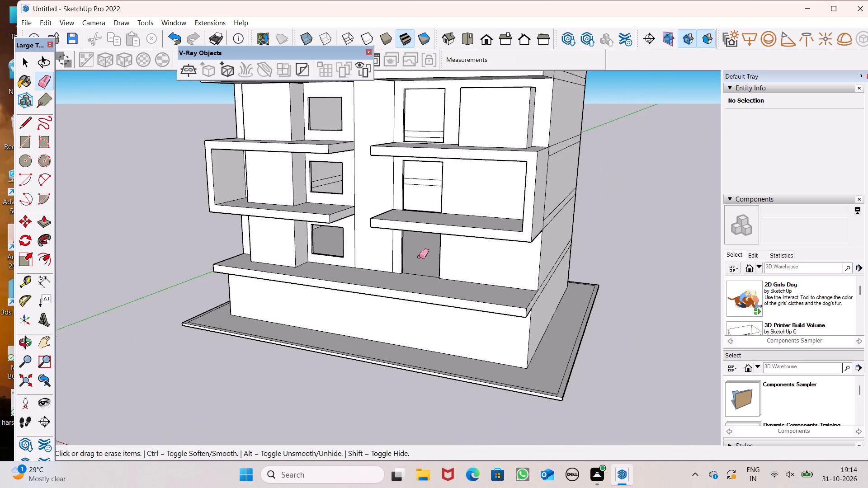
middle_click_drag(424, 275, 426, 324)
scroll(431, 248, "up", 7)
scroll(409, 209, "up", 8)
left_click(392, 236)
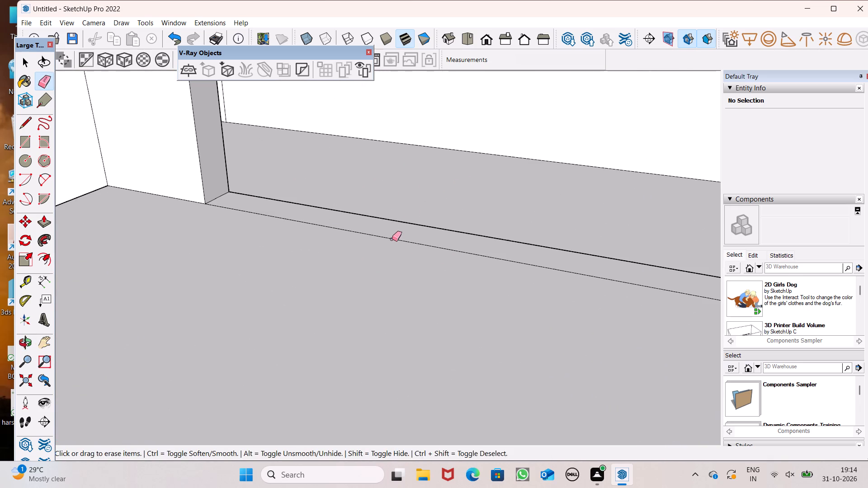
Push the sill of the right bay's third door opening from the bottom down 2 9/16" to meet the slab.
scroll(397, 257, "down", 8)
scroll(434, 286, "down", 6)
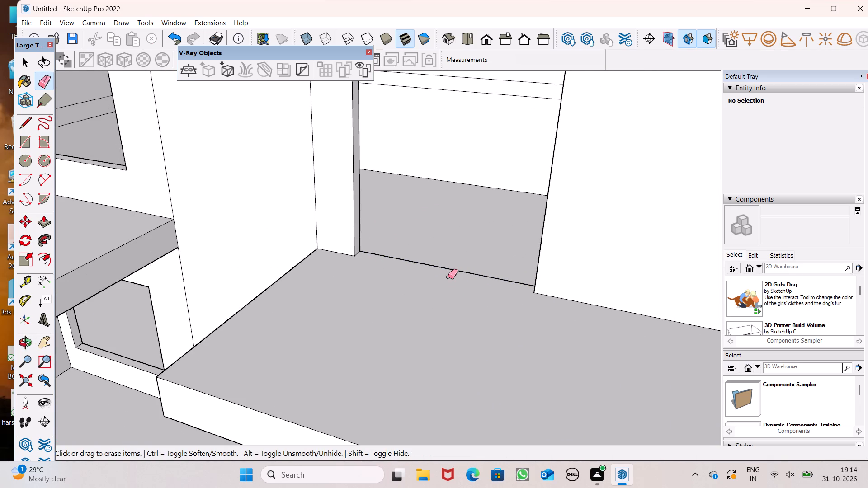
scroll(445, 262, "down", 7)
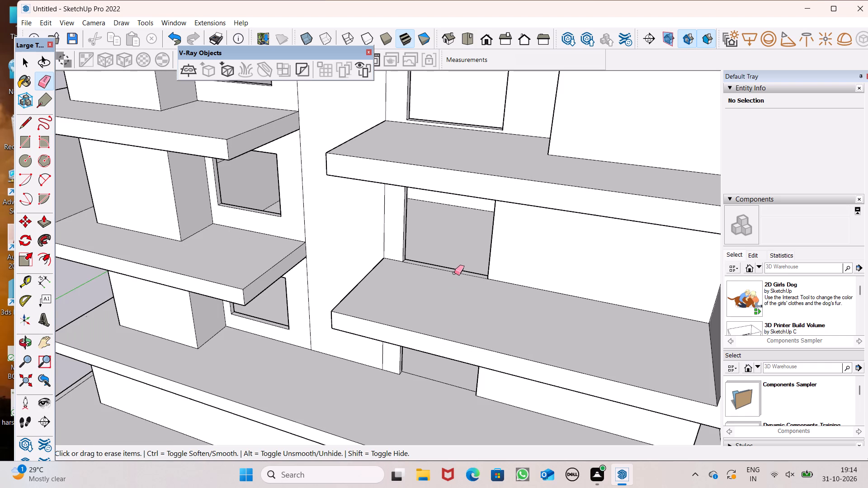
middle_click_drag(448, 279, 476, 294)
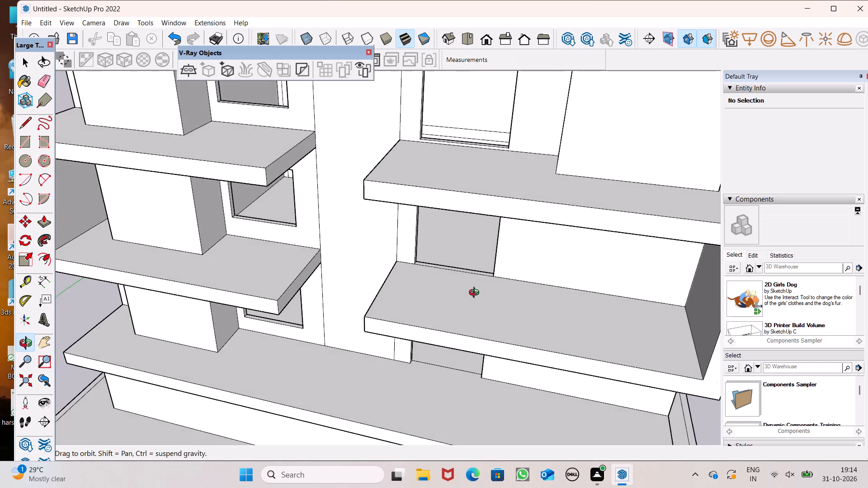
middle_click_drag(476, 294, 462, 309)
scroll(454, 294, "up", 6)
scroll(449, 283, "down", 7)
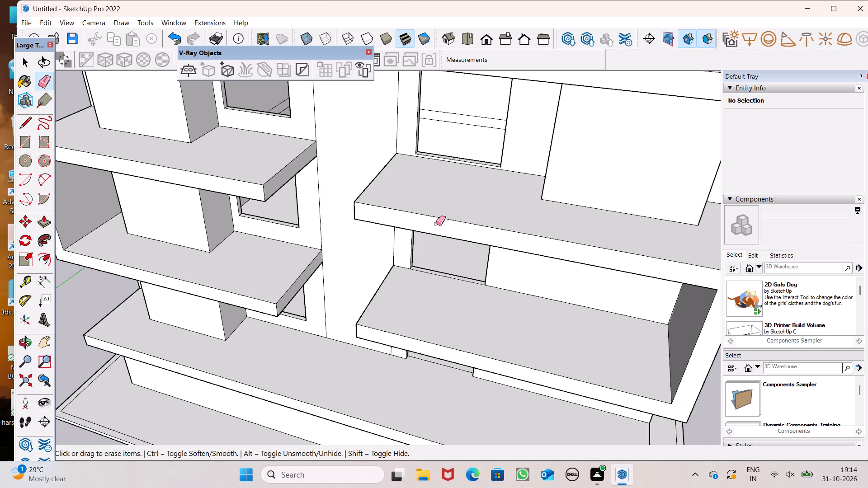
scroll(439, 169, "down", 4)
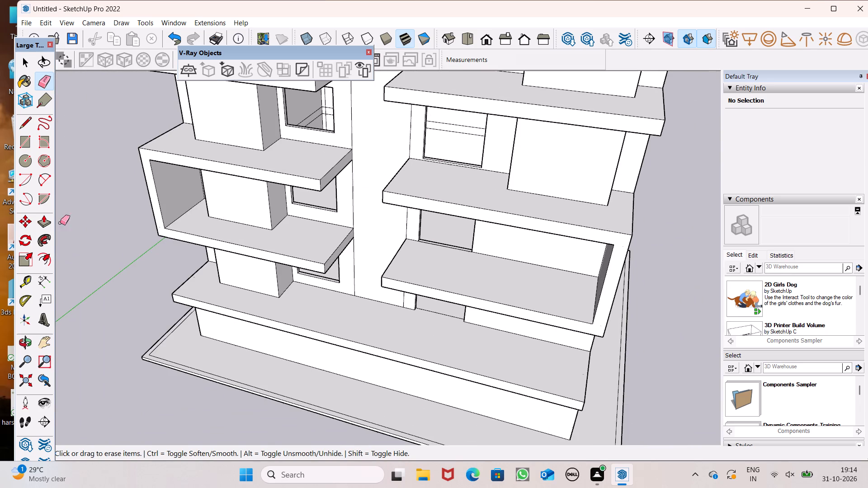
left_click(38, 223)
scroll(382, 156, "up", 5)
scroll(397, 174, "down", 4)
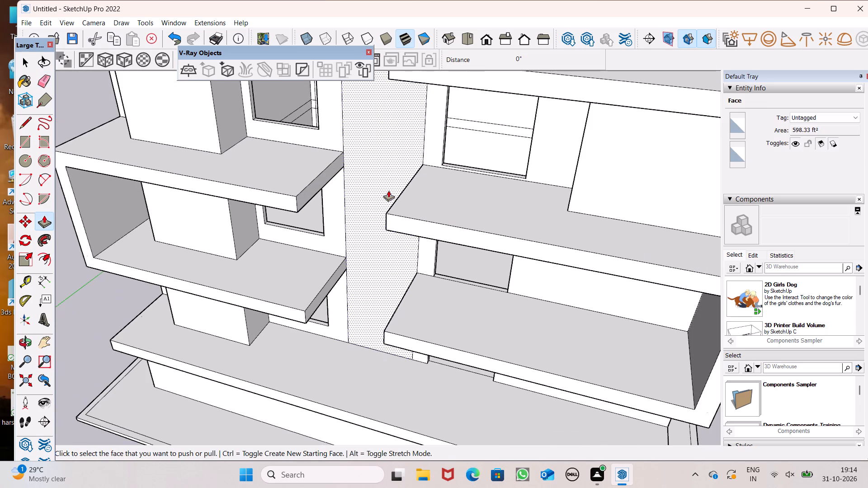
scroll(491, 140, "up", 6)
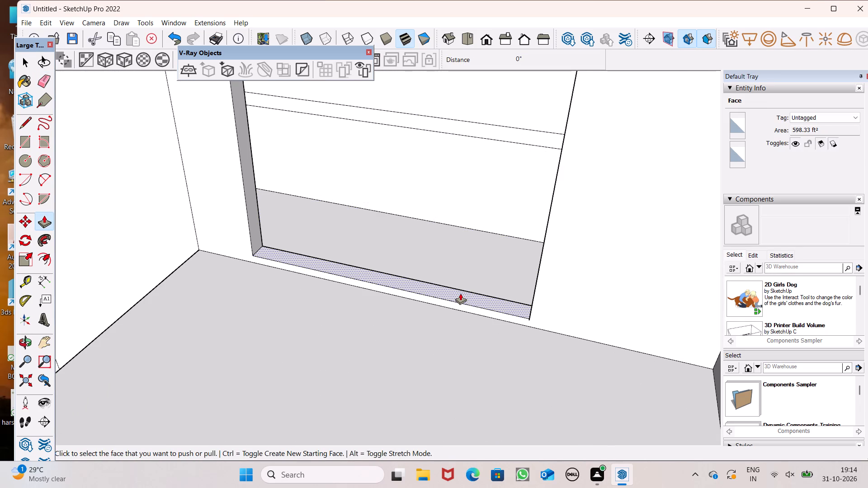
left_click_drag(460, 293, 448, 317)
Push the right bay's fourth door outline from the bottom, just below the upper frame, 6" inward to cut its opening.
scroll(452, 244, "down", 5)
middle_click_drag(453, 292, 456, 317)
scroll(441, 284, "down", 4)
middle_click_drag(455, 261, 465, 246)
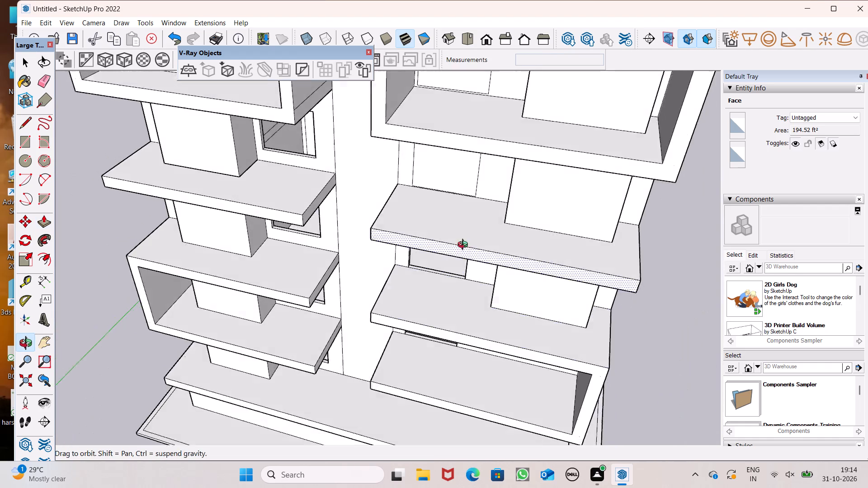
middle_click_drag(465, 246, 480, 206)
scroll(456, 251, "down", 2)
middle_click_drag(446, 231, 461, 215)
scroll(419, 156, "up", 5)
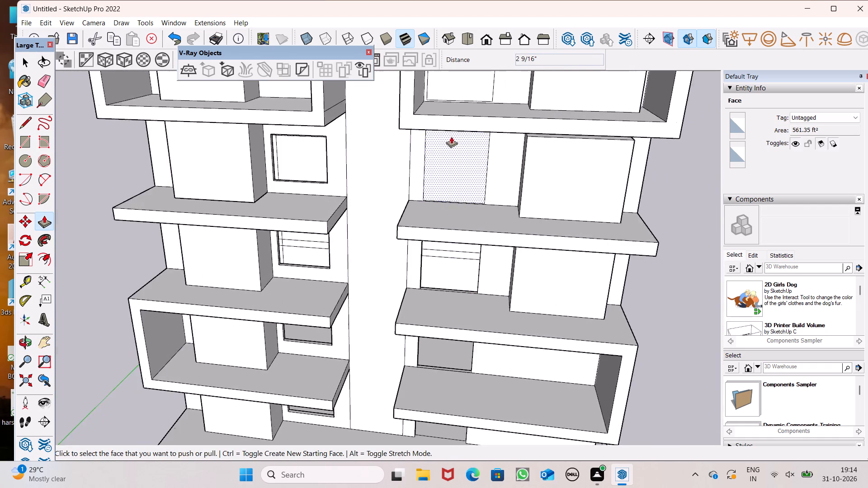
scroll(451, 136, "up", 3)
middle_click_drag(448, 236, 462, 215)
scroll(408, 241, "down", 3)
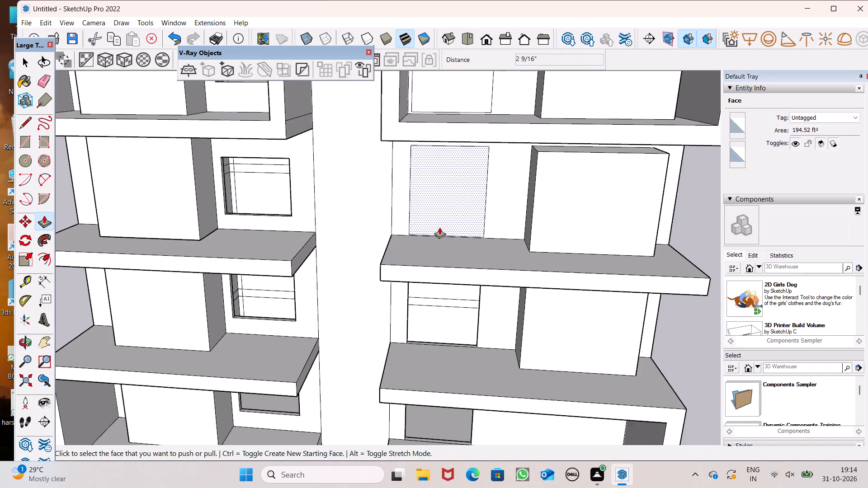
middle_click_drag(442, 229, 443, 219)
scroll(437, 203, "up", 1)
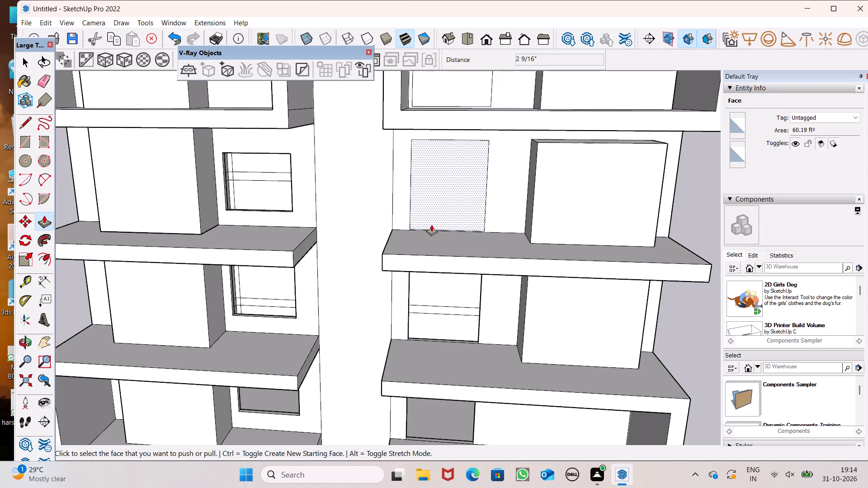
left_click_drag(429, 223, 445, 204)
Push the sill of the right bay's fourth door opening down 1" to bring it flush with the slab.
middle_click_drag(470, 251, 459, 286)
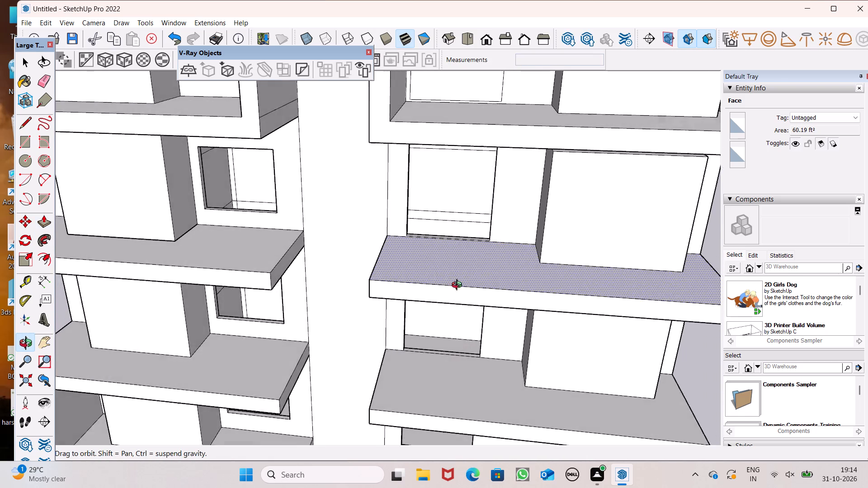
middle_click_drag(459, 286, 427, 309)
scroll(423, 277, "up", 8)
scroll(471, 234, "up", 7)
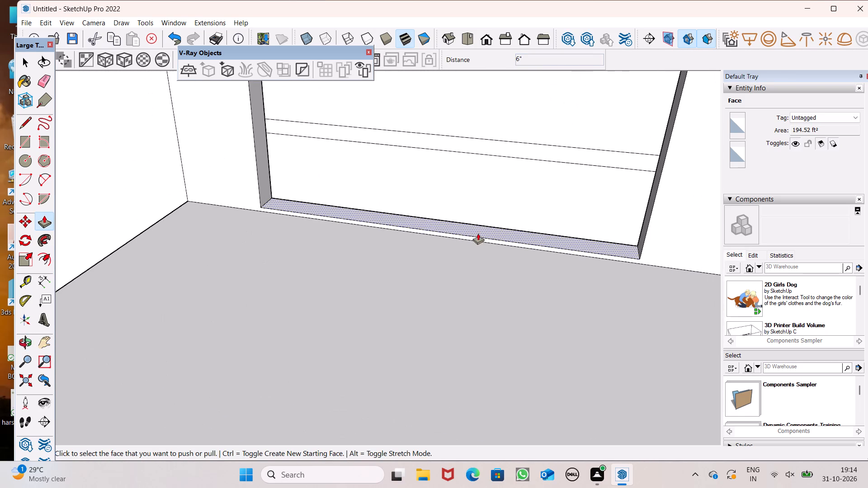
left_click_drag(478, 234, 489, 255)
Push the door outline inside the right bay's upper frame 6" inward to cut its opening through the wall.
scroll(491, 216, "down", 9)
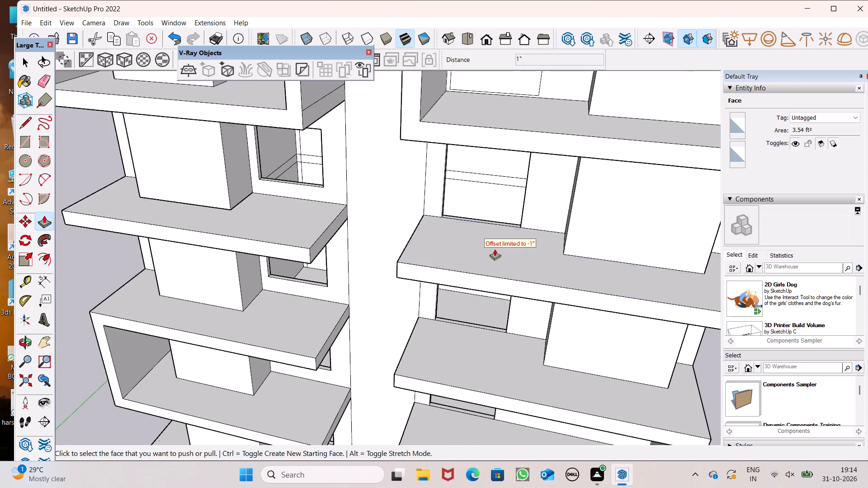
middle_click_drag(499, 259, 517, 214)
scroll(444, 189, "down", 6)
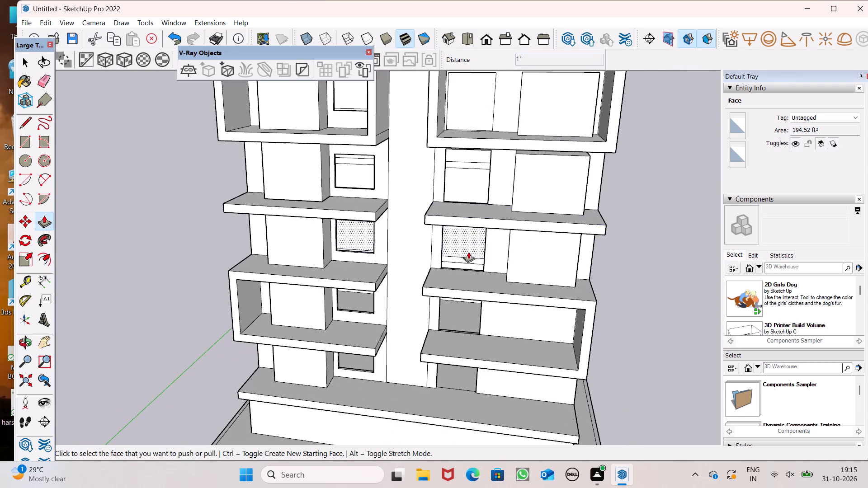
middle_click_drag(475, 247, 486, 195)
scroll(458, 230, "down", 4)
middle_click_drag(463, 240, 487, 276)
scroll(472, 165, "up", 5)
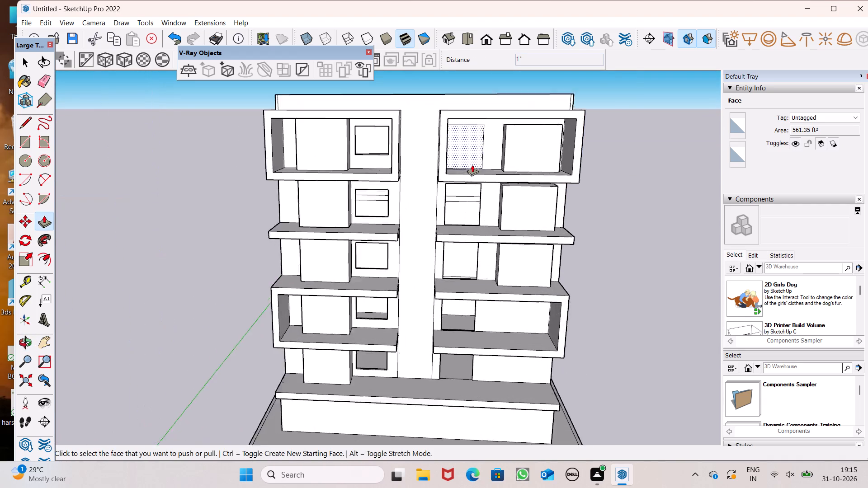
scroll(472, 165, "up", 1)
scroll(471, 167, "down", 3)
middle_click_drag(469, 169, 428, 204)
scroll(464, 184, "up", 6)
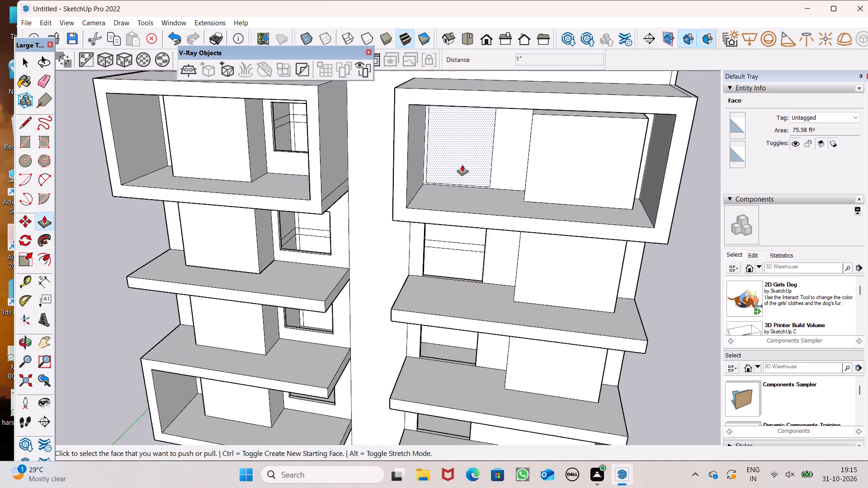
scroll(462, 164, "up", 9)
left_click_drag(406, 198, 419, 194)
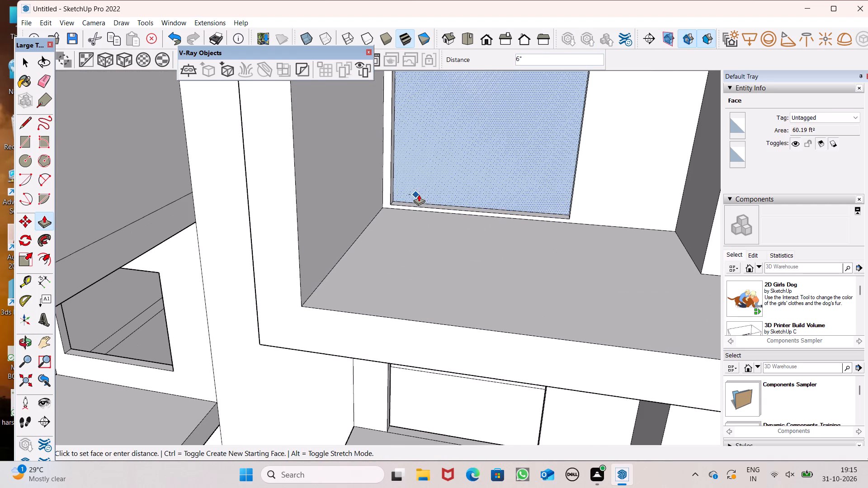
left_click_drag(419, 194, 438, 190)
Push the sill of the upper frame's door opening in the right bay down 1 7/8" to the frame's floor.
scroll(461, 214, "down", 1)
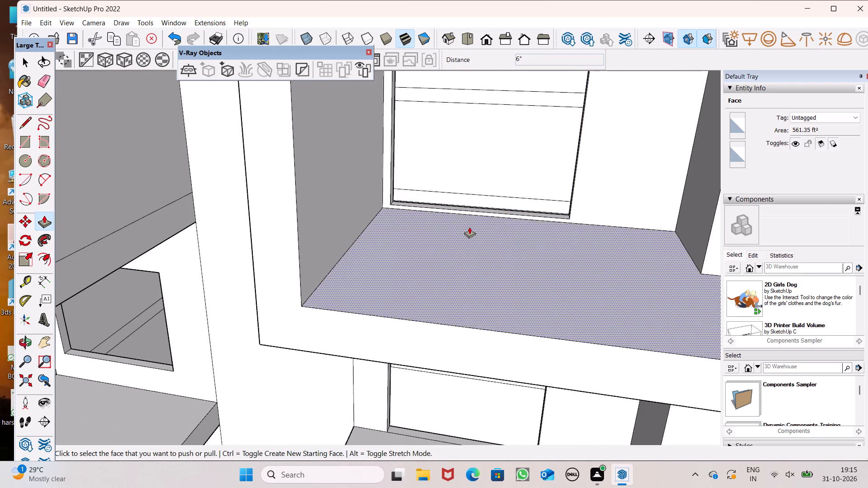
middle_click_drag(469, 227, 429, 263)
scroll(461, 229, "up", 6)
left_click_drag(464, 225, 467, 237)
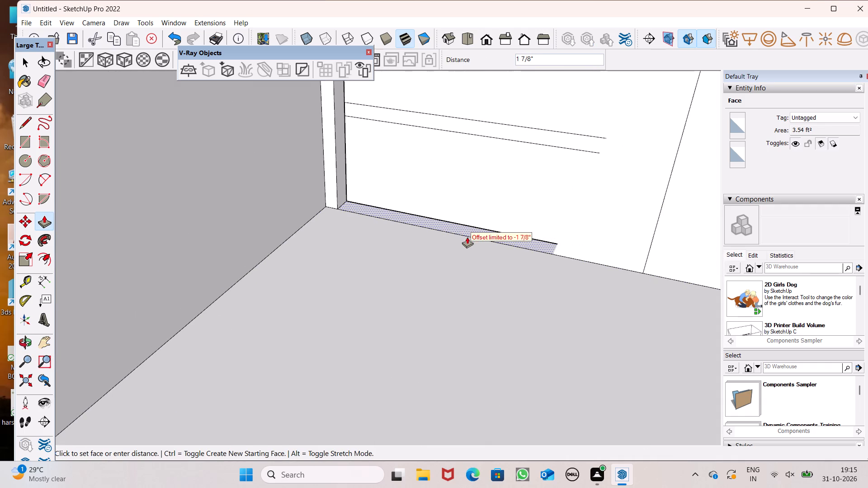
left_click_drag(467, 237, 461, 236)
scroll(453, 224, "down", 6)
middle_click_drag(449, 249, 474, 264)
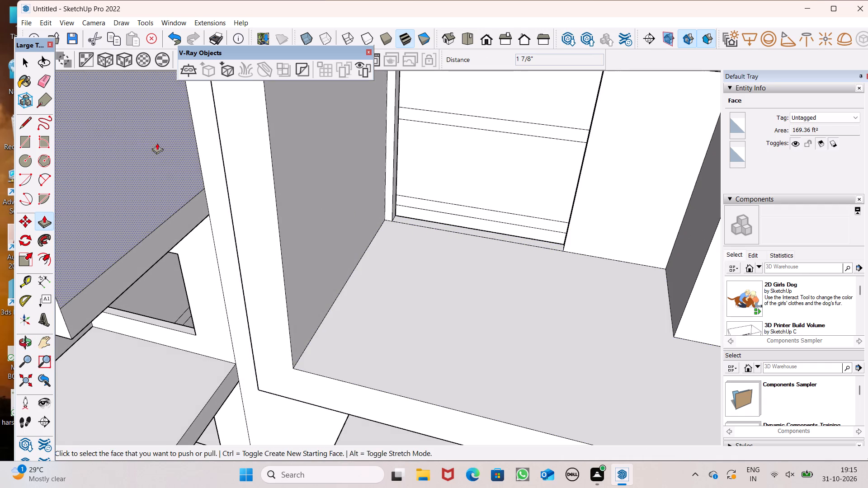
Erase the leftover seam lines between the floor and the sill at the right bay's three upper door openings.
left_click(45, 74)
scroll(458, 203, "up", 2)
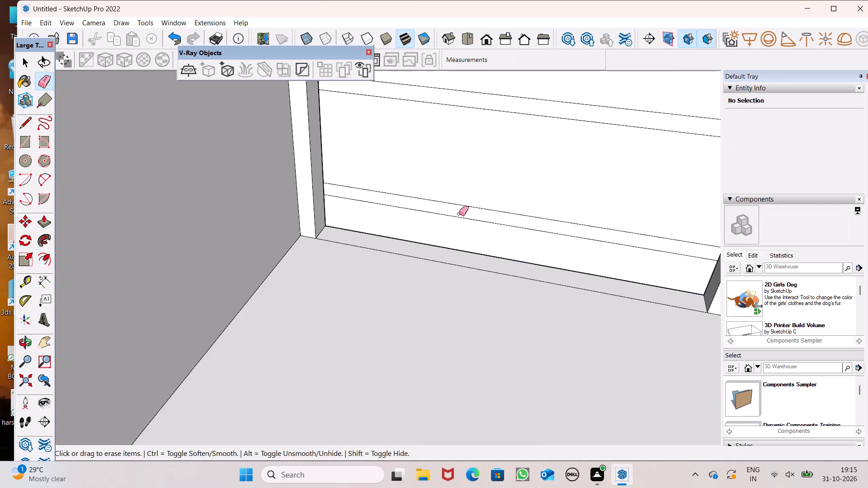
scroll(456, 216, "down", 1)
scroll(430, 248, "up", 2)
left_click(434, 242)
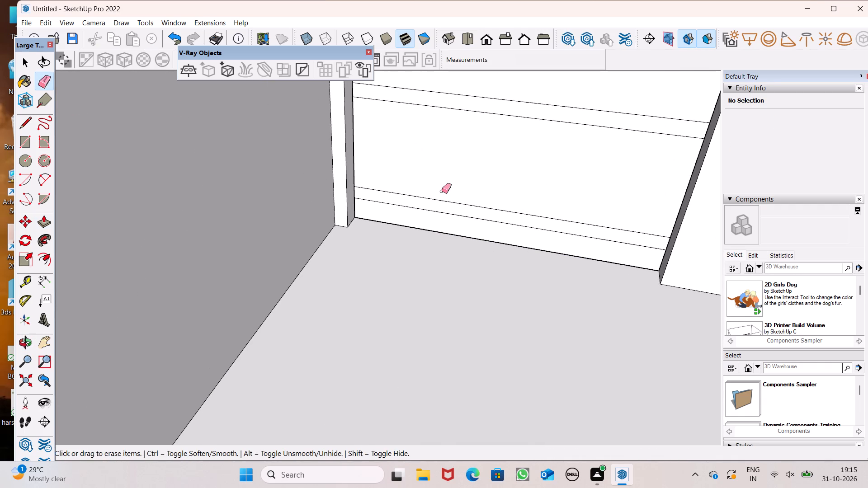
scroll(443, 181, "down", 7)
scroll(445, 268, "up", 7)
left_click(439, 294)
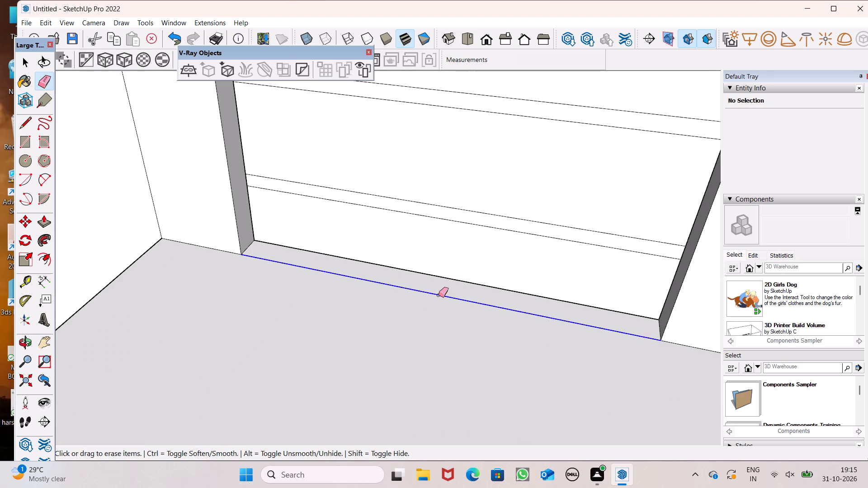
scroll(444, 232, "down", 8)
scroll(433, 327, "up", 12)
left_click(437, 302)
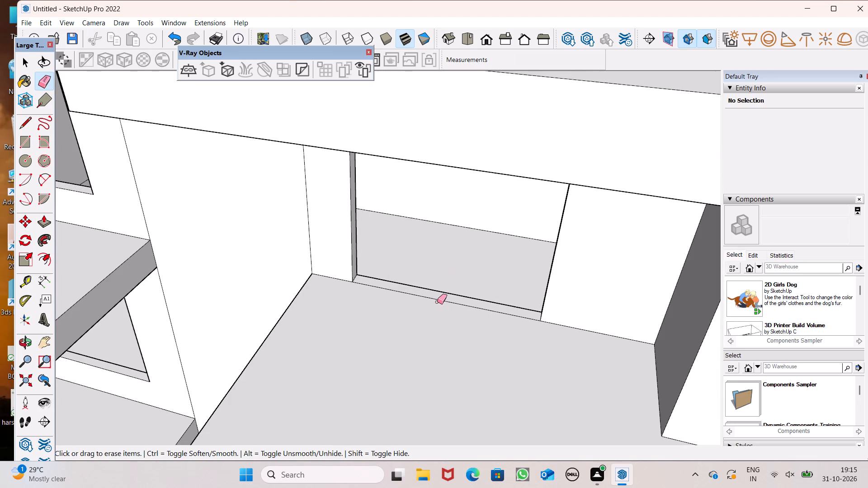
Examine the whole front facade from above and below to review the door and window openings in both bays.
scroll(443, 286, "down", 11)
middle_click_drag(454, 328, 460, 276)
scroll(460, 276, "up", 1)
scroll(445, 319, "up", 8)
scroll(426, 357, "up", 7)
scroll(425, 357, "down", 7)
scroll(445, 318, "down", 6)
middle_click_drag(468, 347, 479, 314)
scroll(479, 314, "up", 1)
scroll(458, 244, "down", 7)
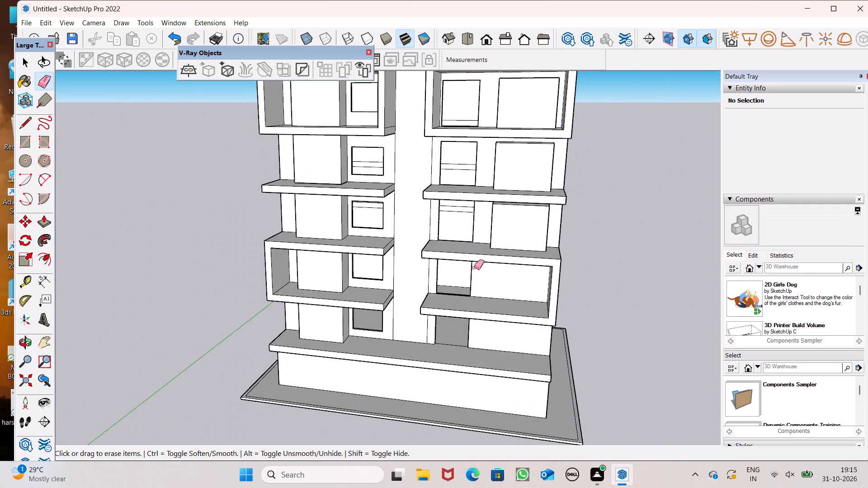
scroll(474, 267, "down", 4)
middle_click_drag(479, 282, 505, 263)
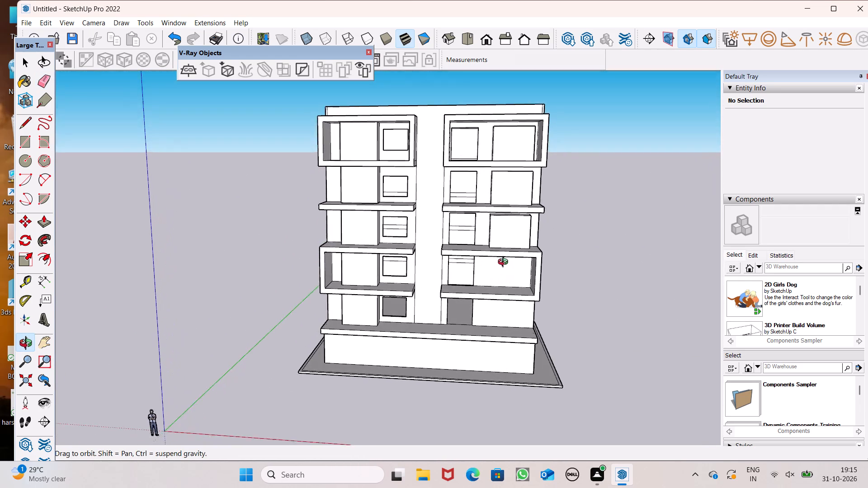
middle_click_drag(505, 263, 551, 225)
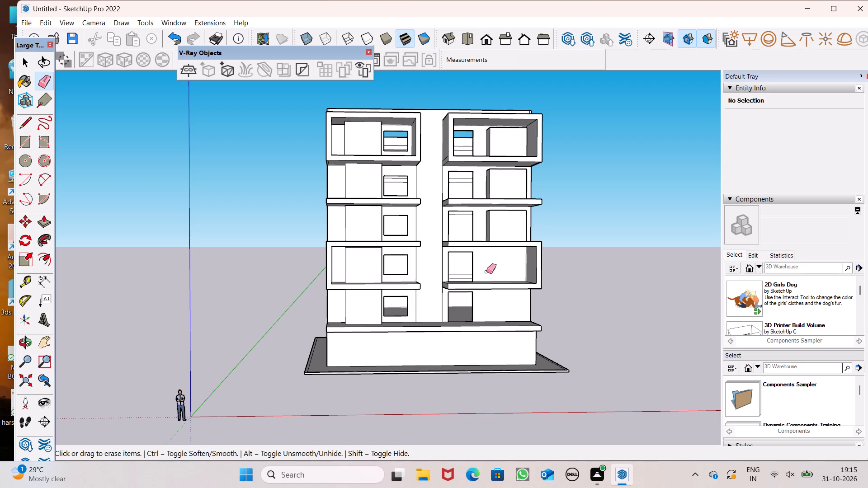
scroll(505, 219, "up", 3)
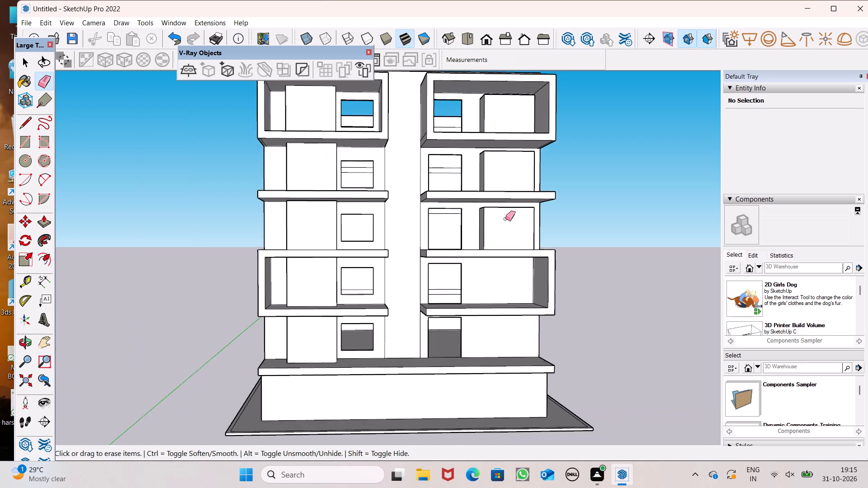
scroll(498, 218, "down", 3)
middle_click_drag(506, 242, 496, 306)
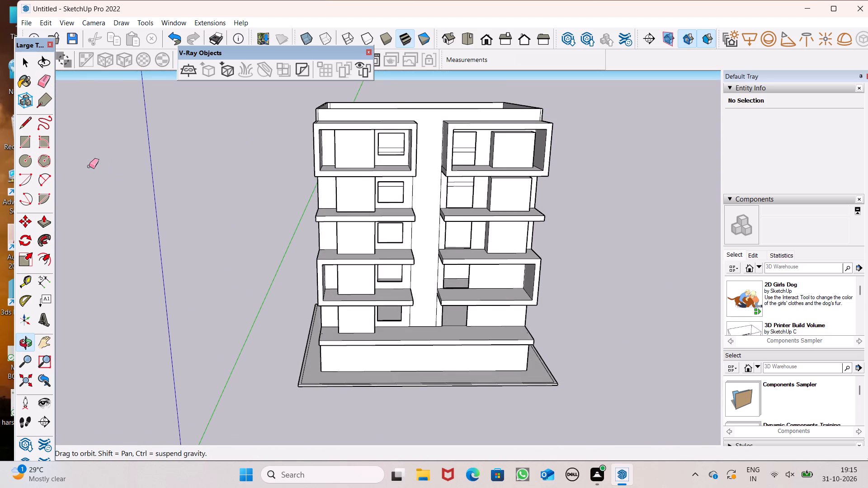
Draw a narrow rectangle of about 3.9 sq ft on the upper frame's floor in the right bay, in front of the wall panel.
left_click(27, 146)
scroll(182, 140, "down", 3)
middle_click_drag(286, 165, 268, 264)
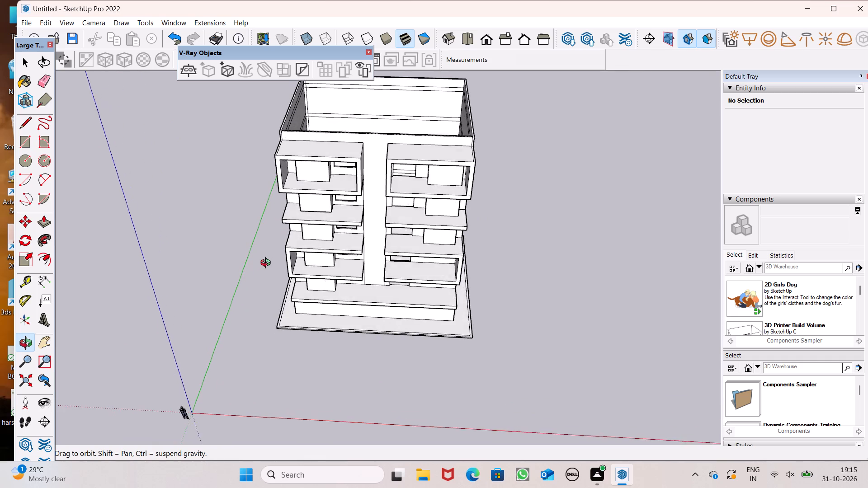
middle_click_drag(268, 264, 275, 226)
scroll(275, 229, "up", 1)
scroll(330, 185, "up", 5)
scroll(354, 184, "down", 5)
middle_click_drag(343, 186, 340, 198)
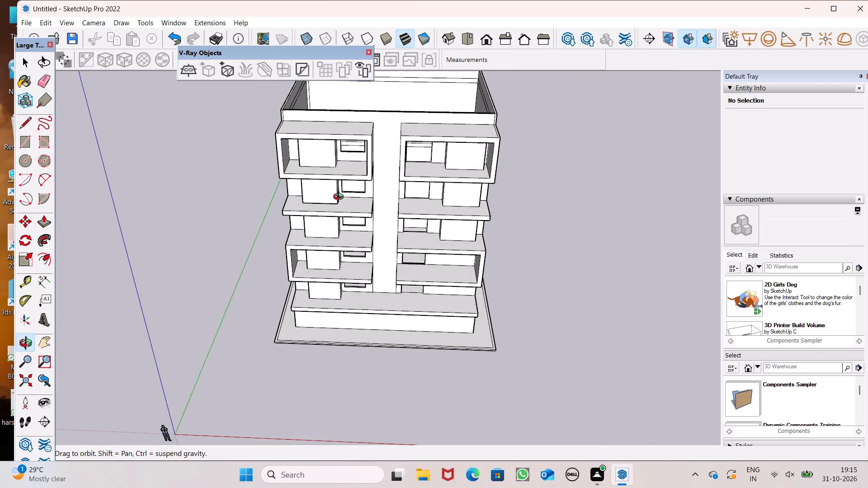
middle_click_drag(340, 198, 340, 222)
scroll(340, 222, "up", 1)
scroll(378, 186, "down", 1)
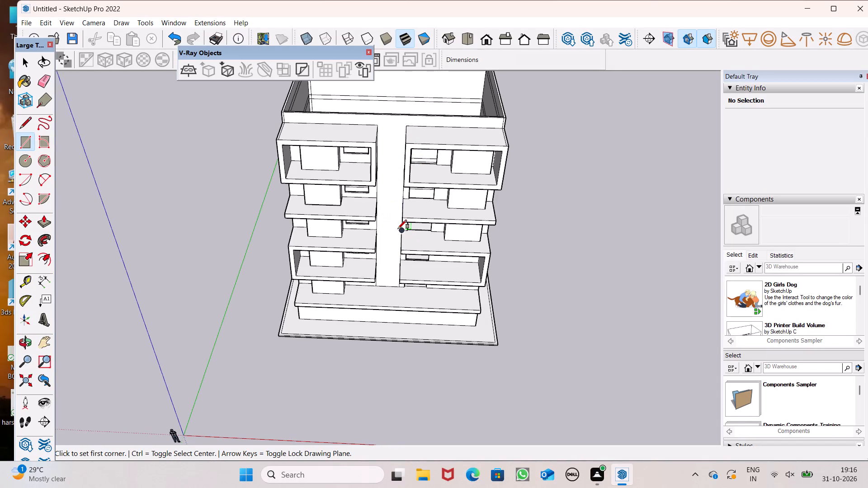
scroll(415, 215, "up", 7)
scroll(427, 204, "down", 3)
middle_click_drag(458, 213, 463, 226)
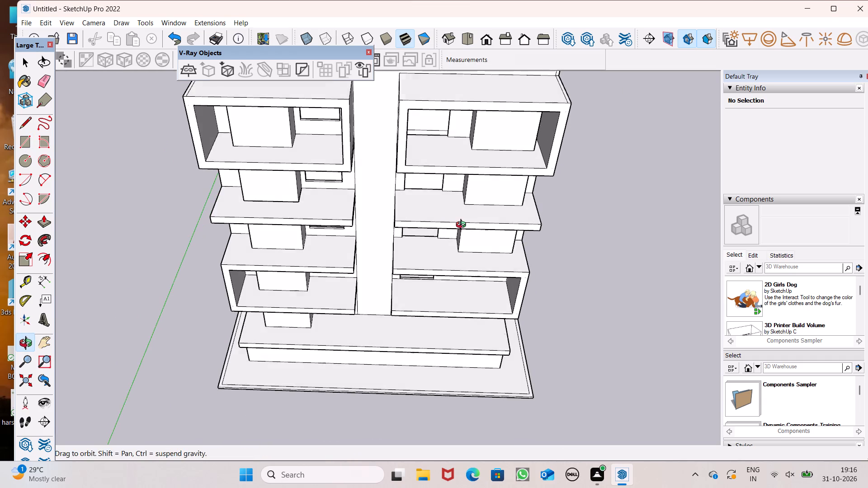
middle_click_drag(463, 226, 463, 230)
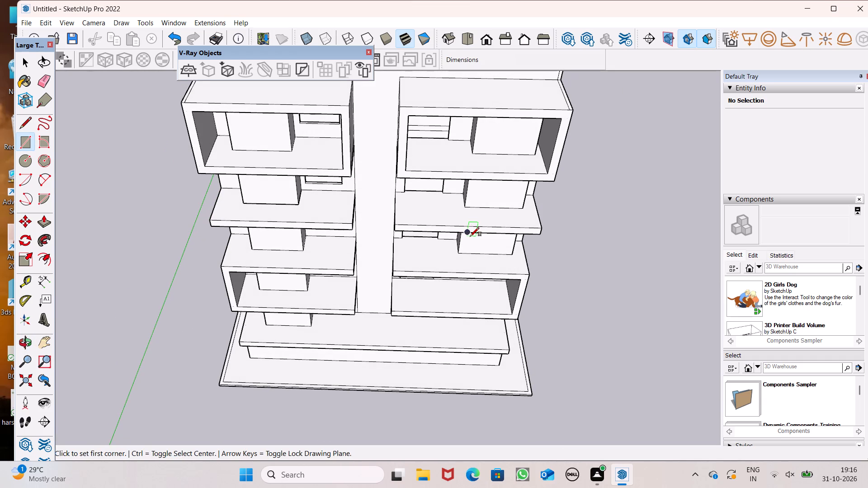
scroll(459, 216, "up", 1)
scroll(459, 216, "down", 2)
middle_click_drag(478, 227, 480, 238)
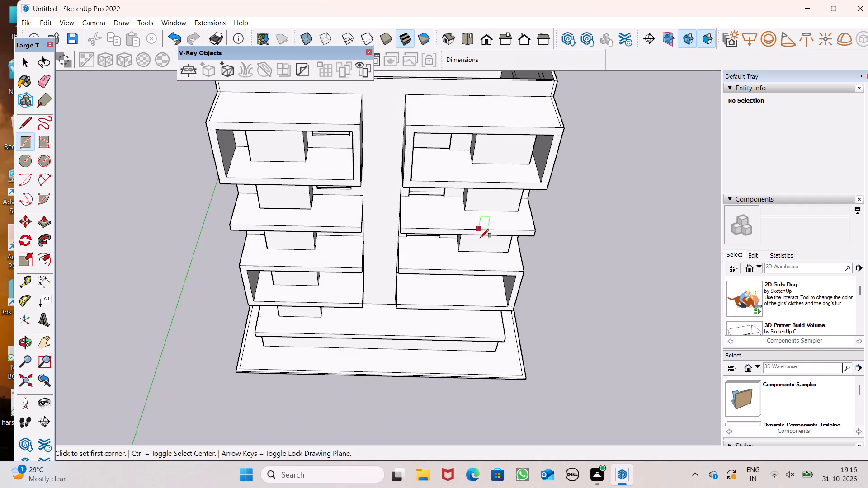
scroll(494, 203, "down", 1)
scroll(500, 203, "up", 7)
scroll(470, 201, "down", 2)
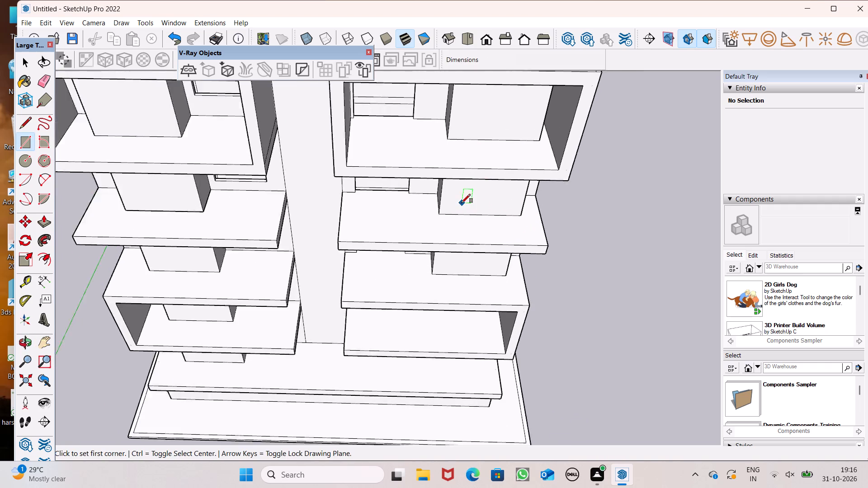
scroll(462, 203, "down", 2)
scroll(422, 181, "down", 2)
scroll(446, 142, "up", 3)
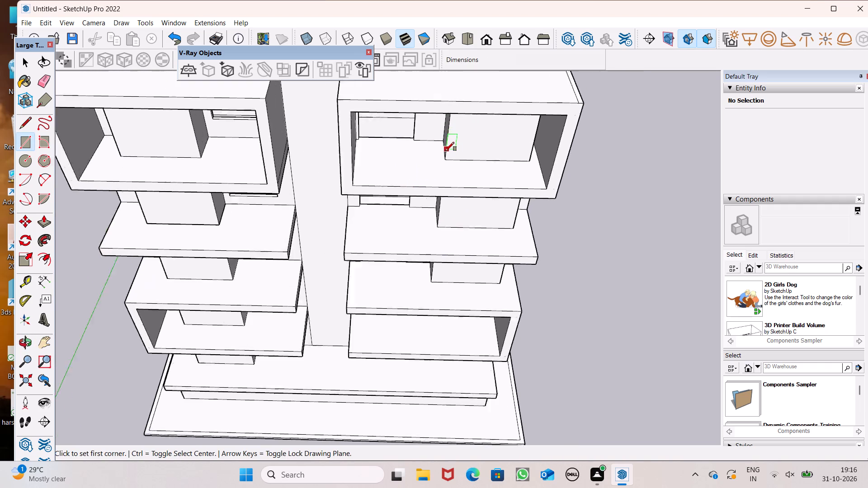
scroll(445, 151, "up", 3)
scroll(438, 160, "down", 2)
scroll(444, 173, "up", 4)
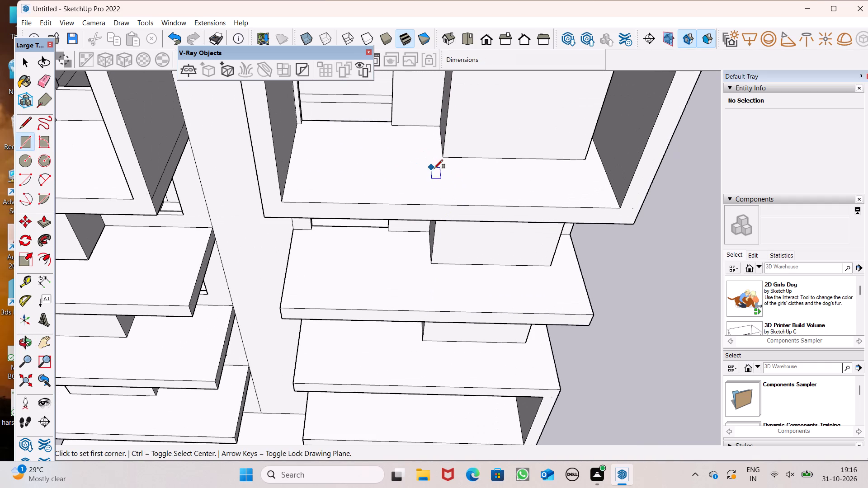
scroll(436, 171, "down", 2)
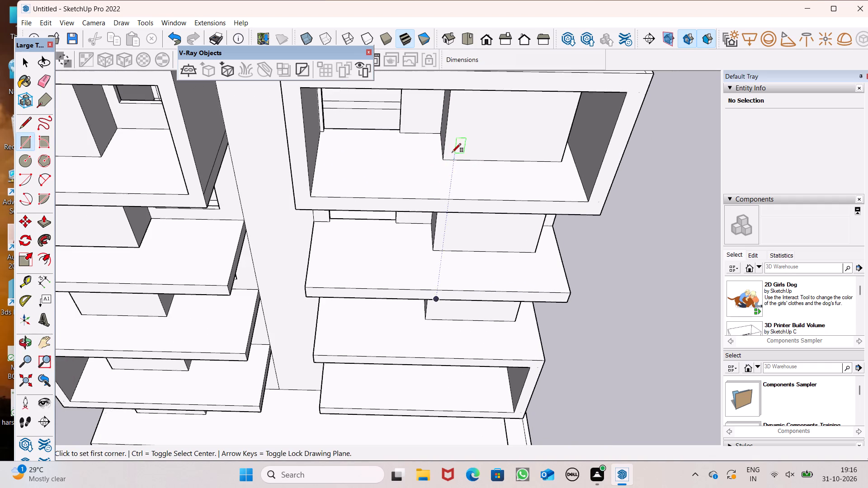
scroll(452, 152, "up", 5)
scroll(449, 167, "down", 3)
middle_click_drag(451, 199, 450, 238)
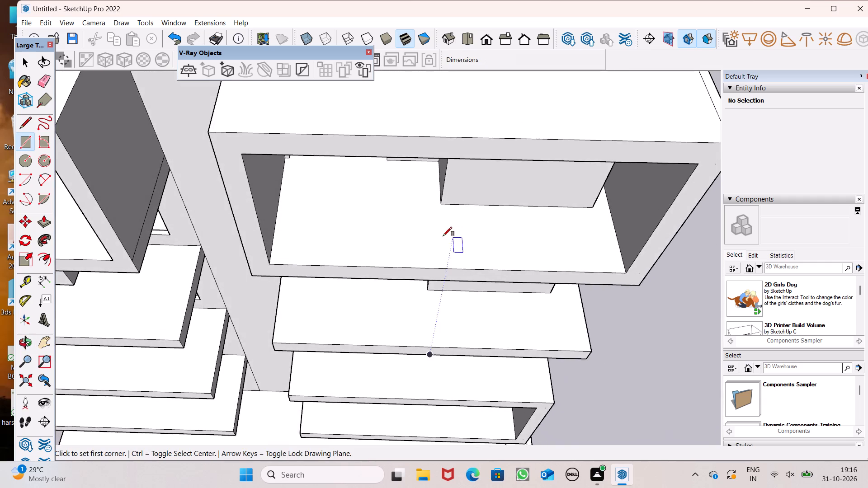
scroll(442, 236, "up", 6)
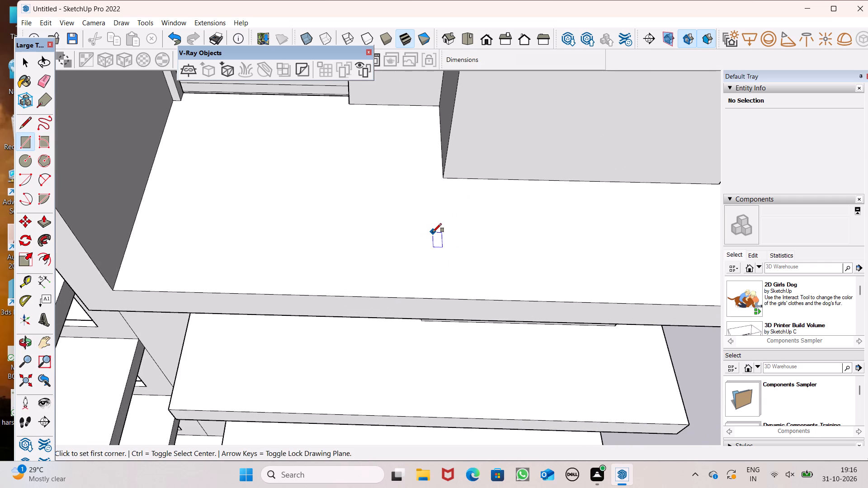
left_click(437, 228)
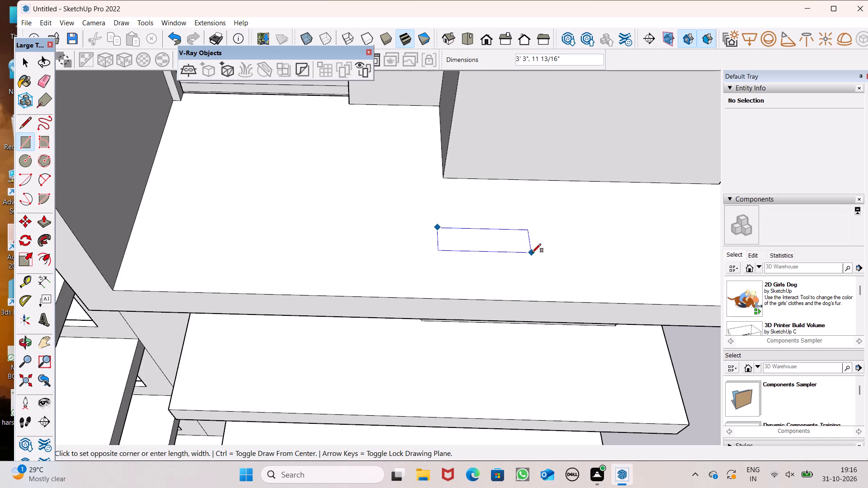
left_click(545, 255)
Pull the narrow rectangle up from the right bay's upper frame floor to the frame's ceiling to form a pillar.
scroll(509, 209, "down", 7)
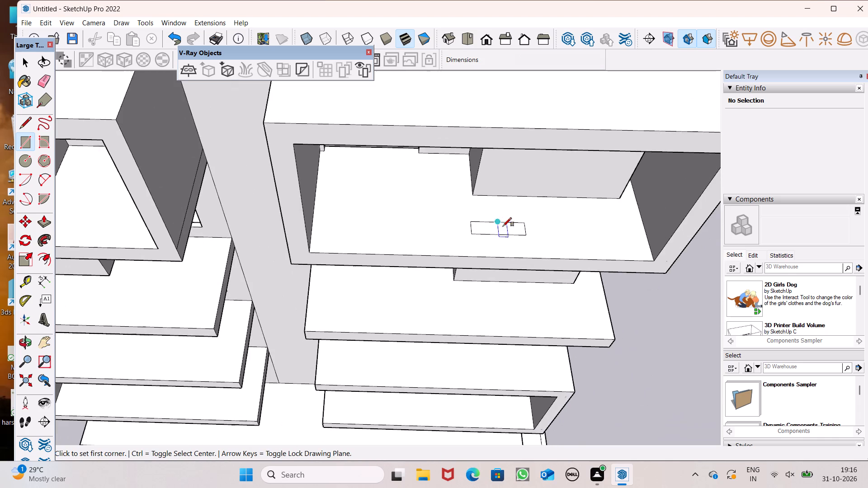
middle_click_drag(502, 232, 529, 219)
scroll(439, 221, "down", 5)
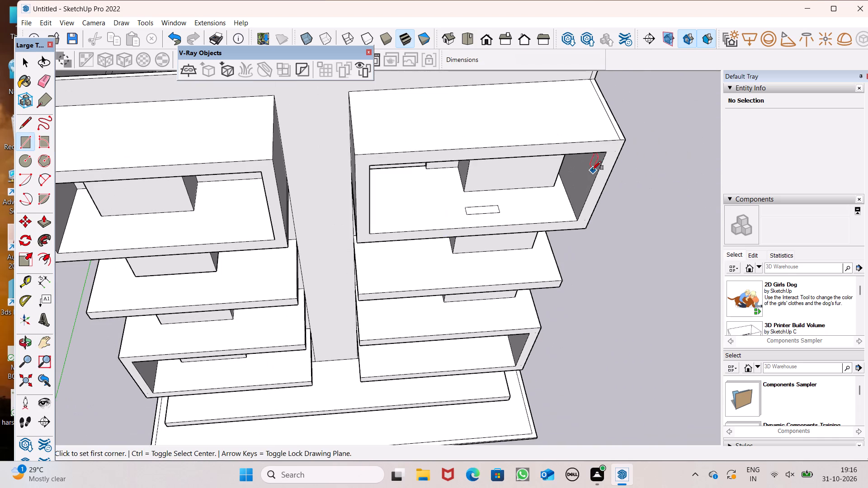
middle_click_drag(554, 204, 516, 217)
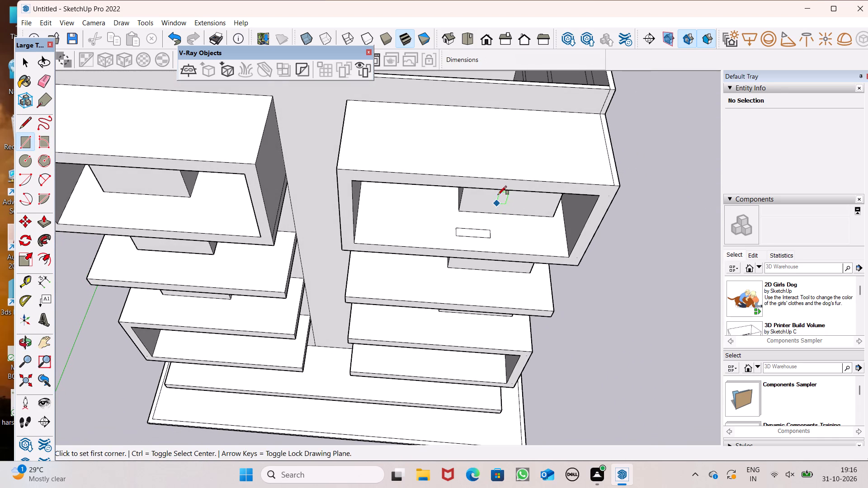
key("space")
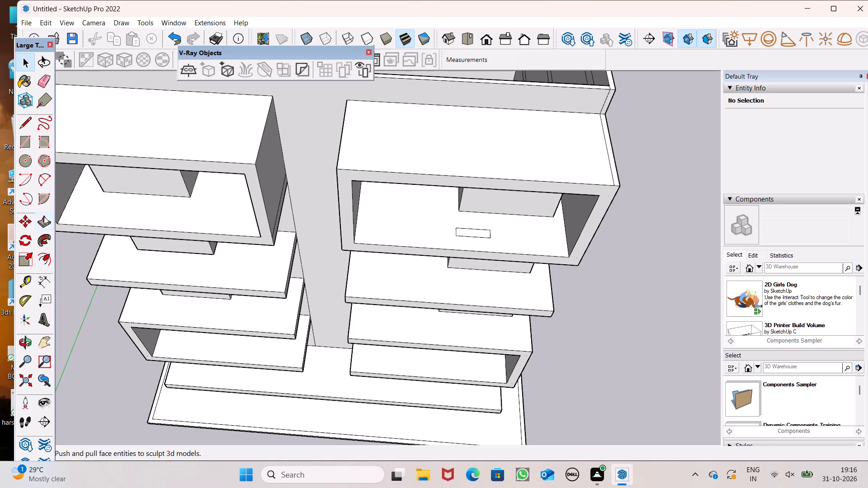
left_click(44, 216)
scroll(292, 200, "up", 2)
scroll(358, 216, "down", 4)
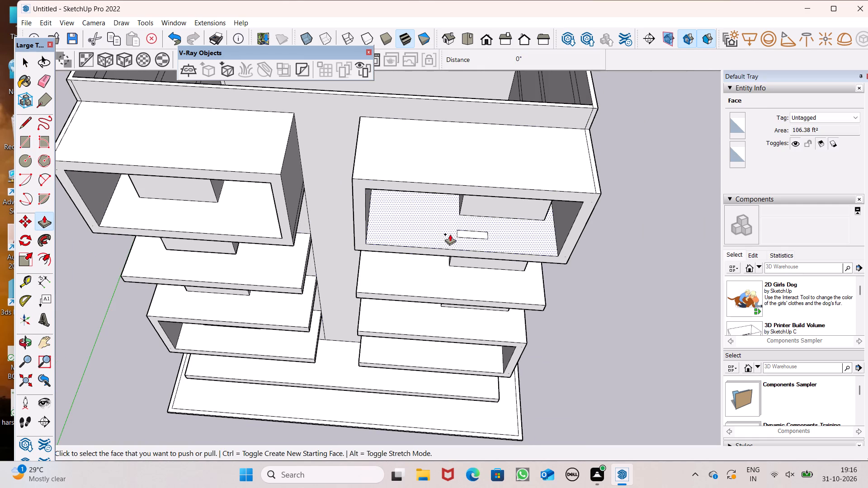
left_click_drag(464, 235, 471, 204)
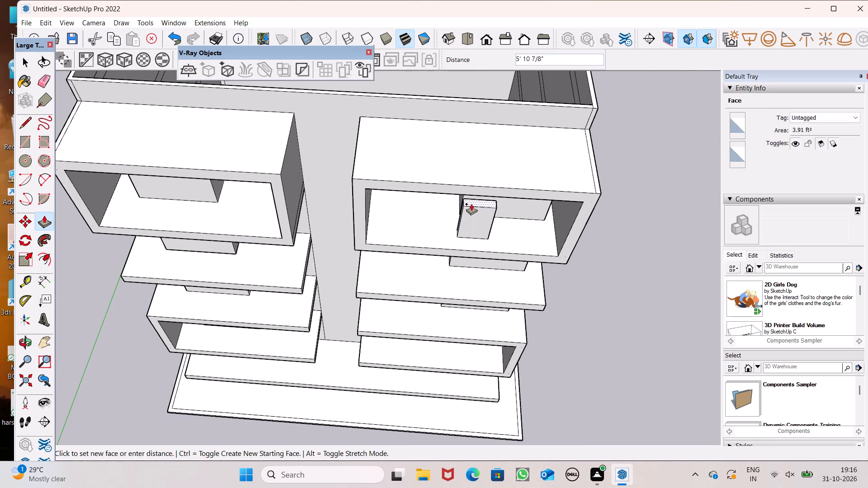
left_click_drag(471, 204, 462, 193)
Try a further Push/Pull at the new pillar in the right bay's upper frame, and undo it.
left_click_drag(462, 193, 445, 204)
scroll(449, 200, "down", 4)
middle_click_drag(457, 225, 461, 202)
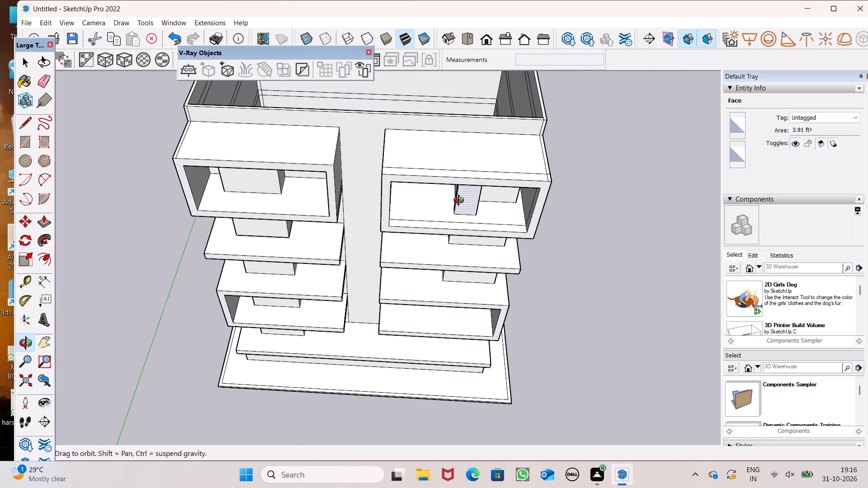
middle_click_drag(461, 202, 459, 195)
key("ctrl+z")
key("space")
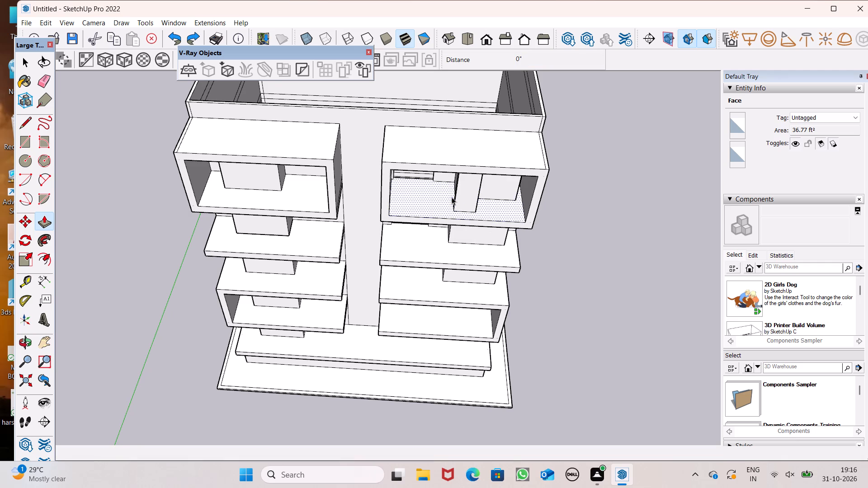
Examine the new pillar in the right bay's upper frame and the overall facade from several angles.
scroll(452, 197, "down", 3)
middle_click_drag(452, 204, 514, 126)
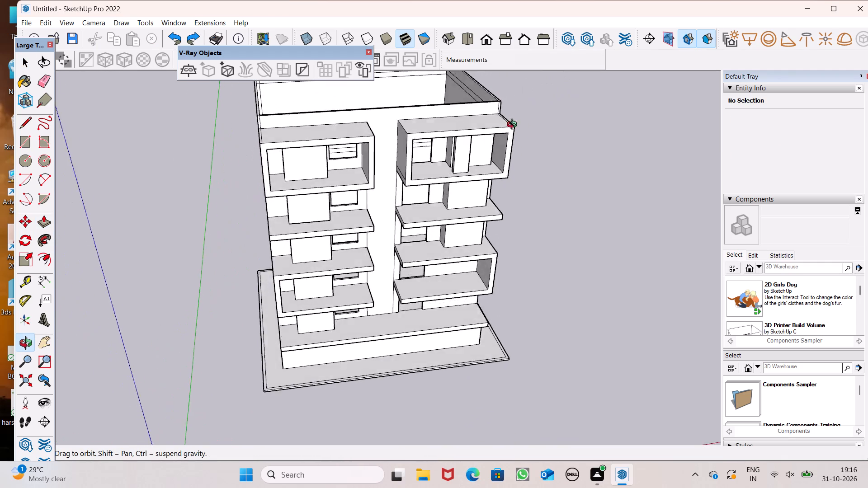
middle_click_drag(514, 126, 418, 2)
scroll(451, 145, "up", 3)
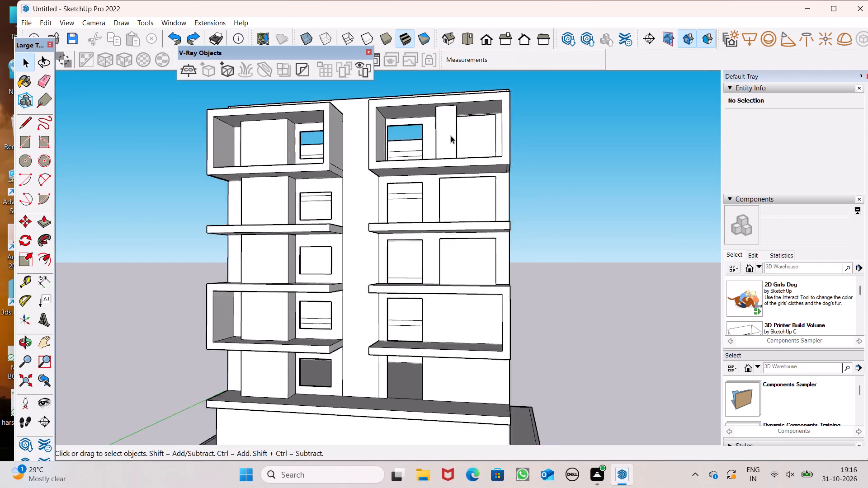
scroll(451, 136, "up", 5)
scroll(450, 131, "down", 4)
middle_click_drag(459, 151, 484, 193)
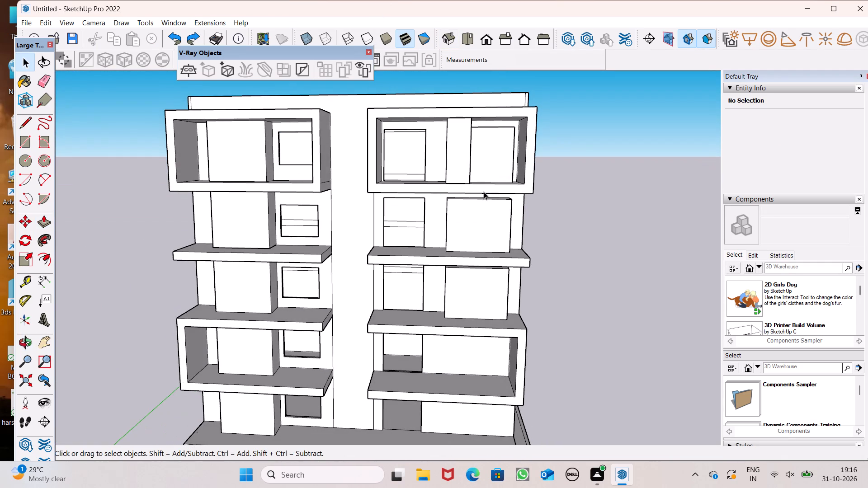
scroll(480, 190, "down", 2)
middle_click_drag(476, 205, 486, 252)
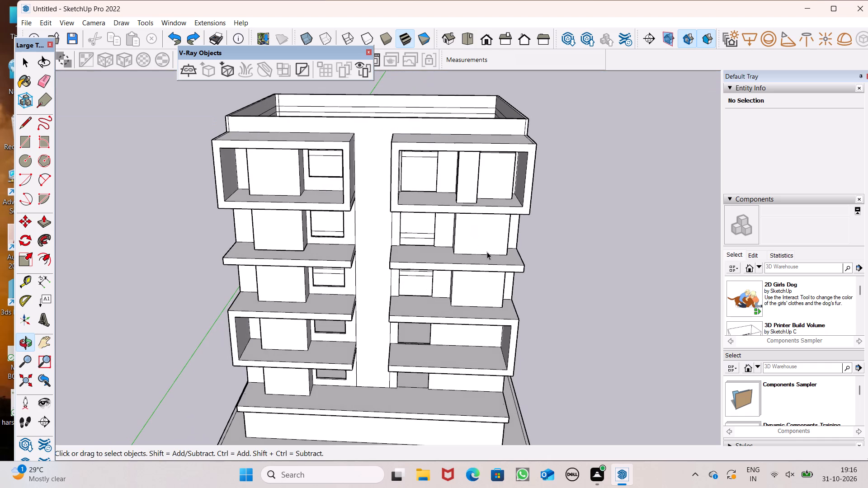
scroll(476, 235, "down", 2)
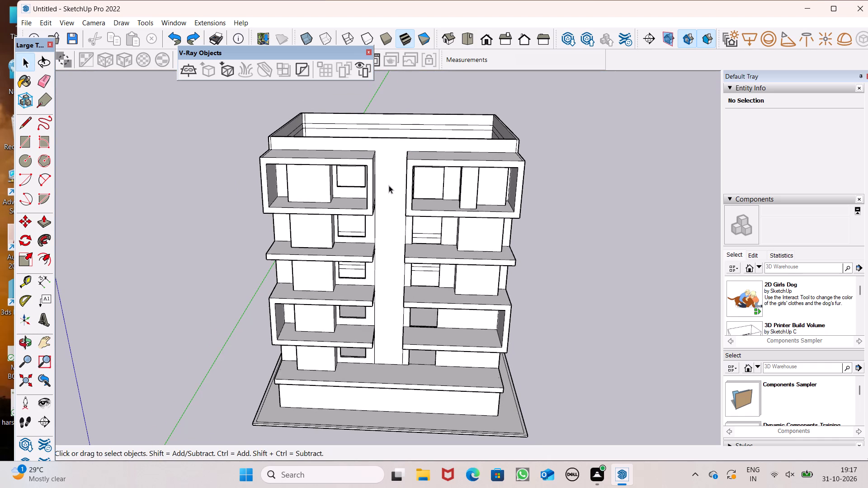
Draw a small square of about 6 9/16" per side beside the pillar on the floor of the right bay's upper frame.
scroll(399, 189, "up", 1)
middle_click_drag(451, 254, 446, 217)
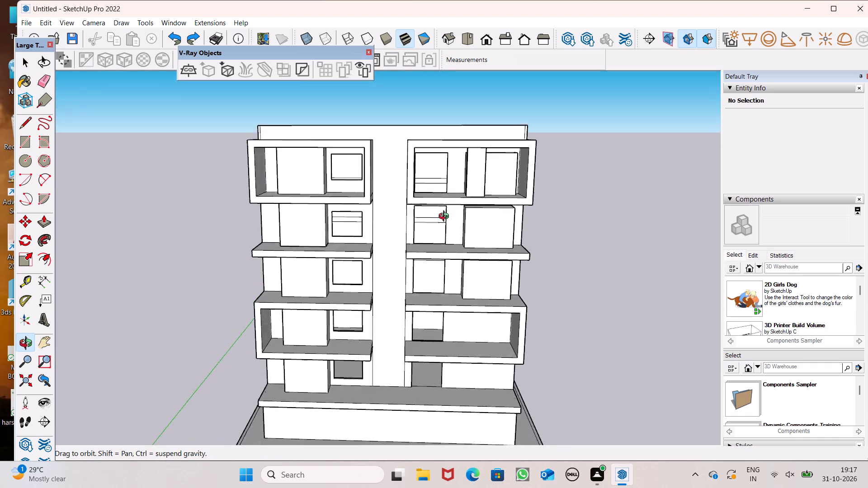
middle_click_drag(446, 217, 458, 215)
scroll(458, 214, "down", 2)
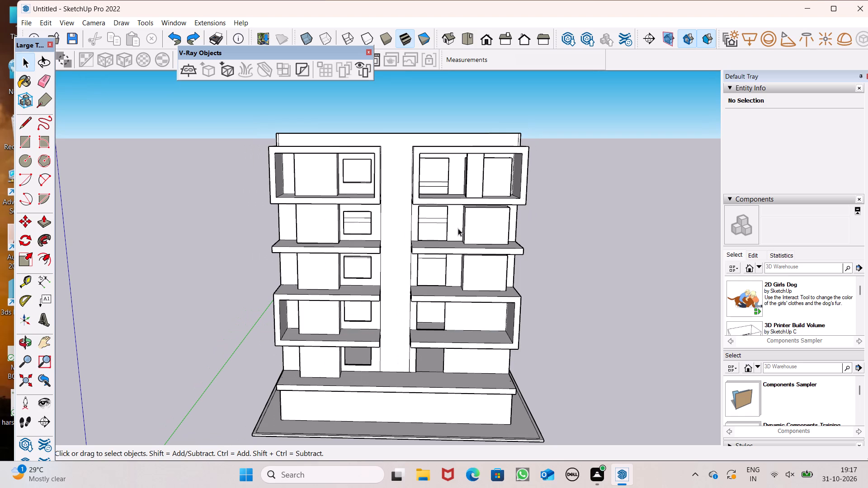
middle_click_drag(425, 235, 419, 232)
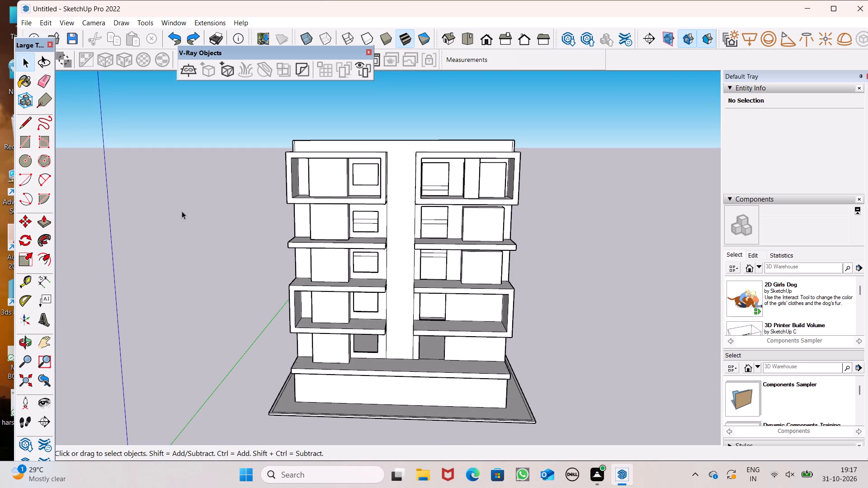
left_click(24, 143)
middle_click_drag(456, 187, 469, 275)
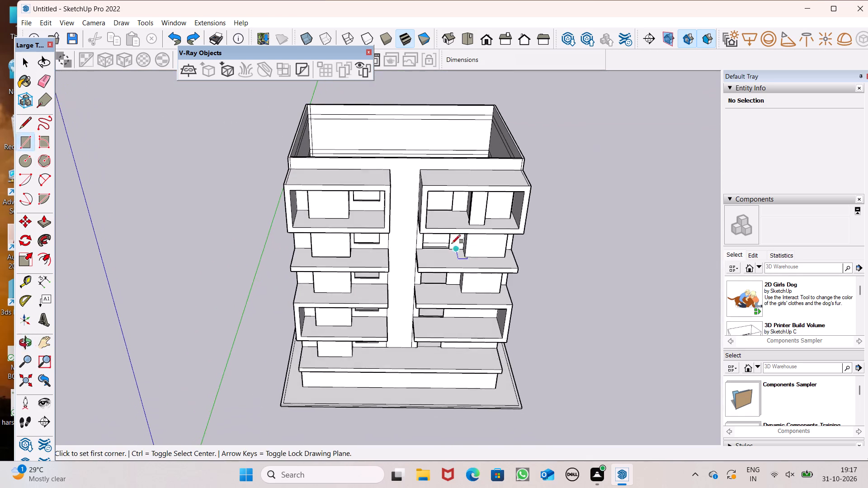
scroll(460, 233, "up", 8)
middle_click_drag(463, 221, 462, 267)
scroll(453, 248, "up", 8)
middle_click_drag(454, 257, 468, 268)
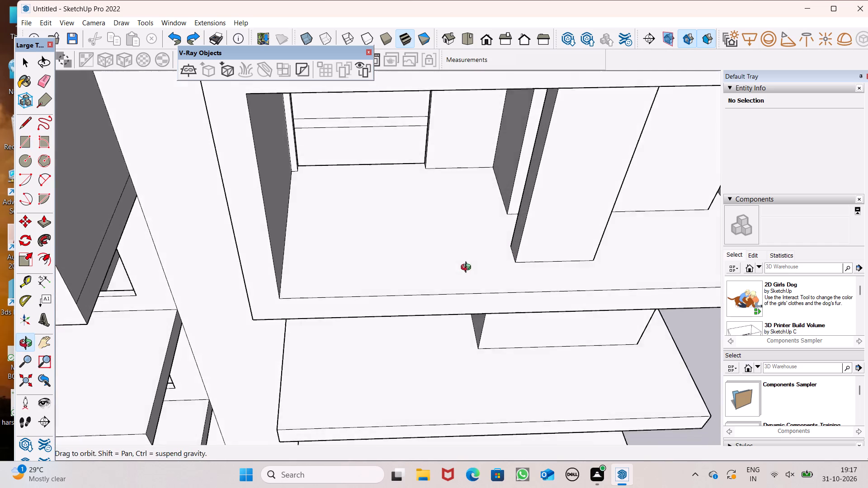
middle_click_drag(468, 268, 470, 272)
scroll(477, 264, "up", 8)
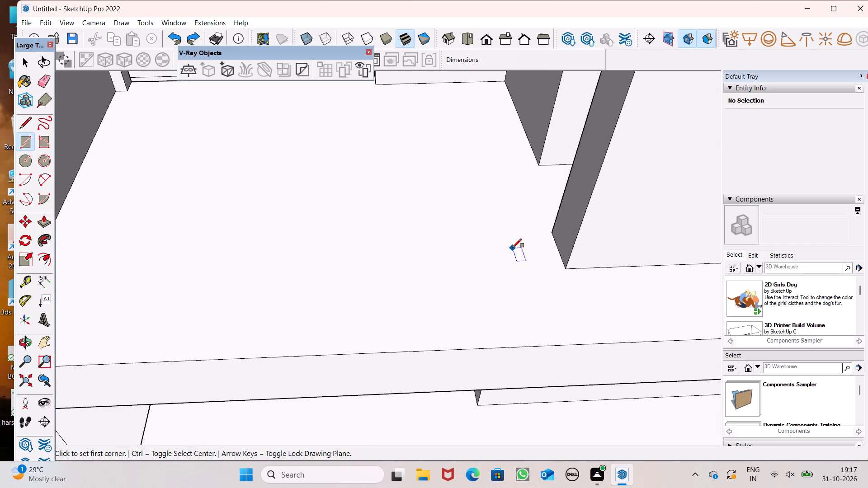
left_click(512, 244)
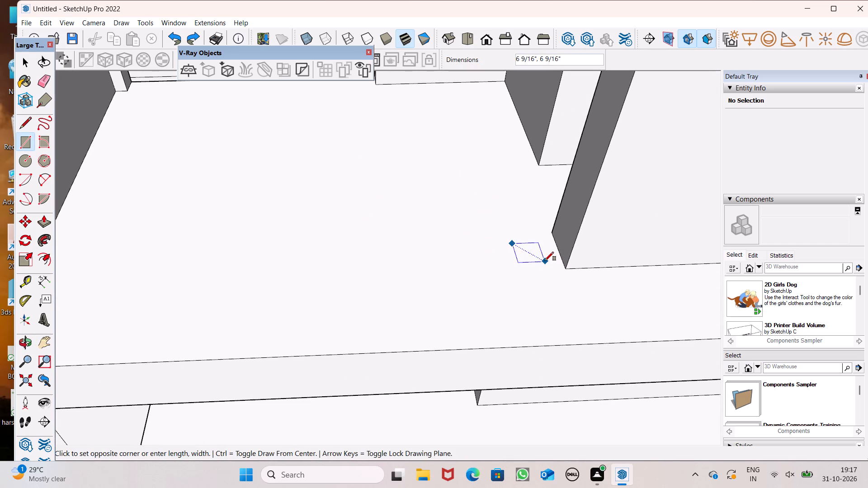
left_click(545, 261)
key("space")
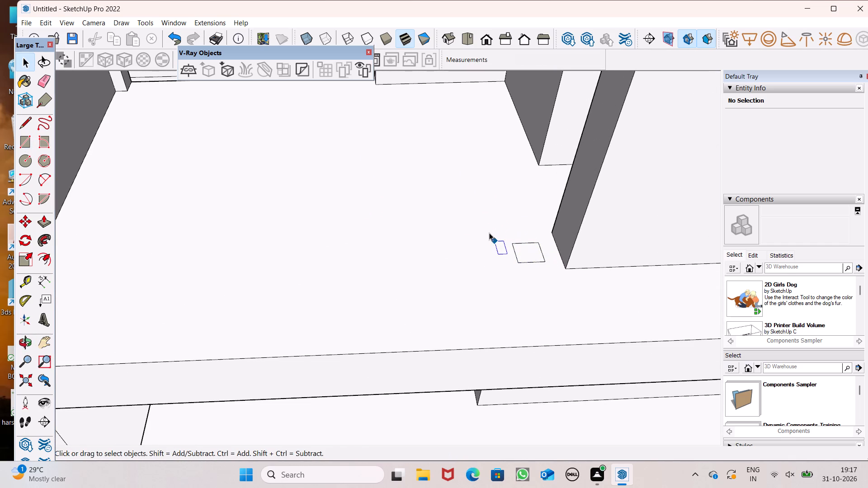
Move the small square about 3" towards the pillar so it sits beside the pillar's side face.
scroll(487, 230, "up", 3)
double_click(547, 260)
key("m")
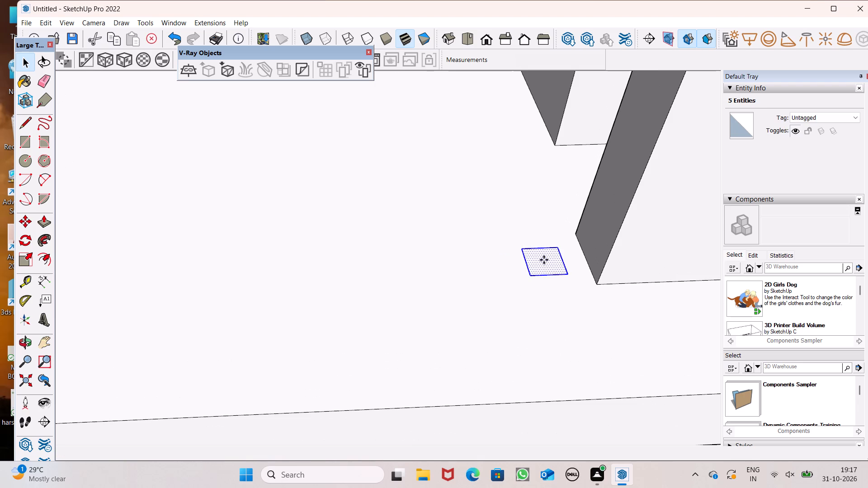
key("Return")
left_click_drag(547, 261, 563, 258)
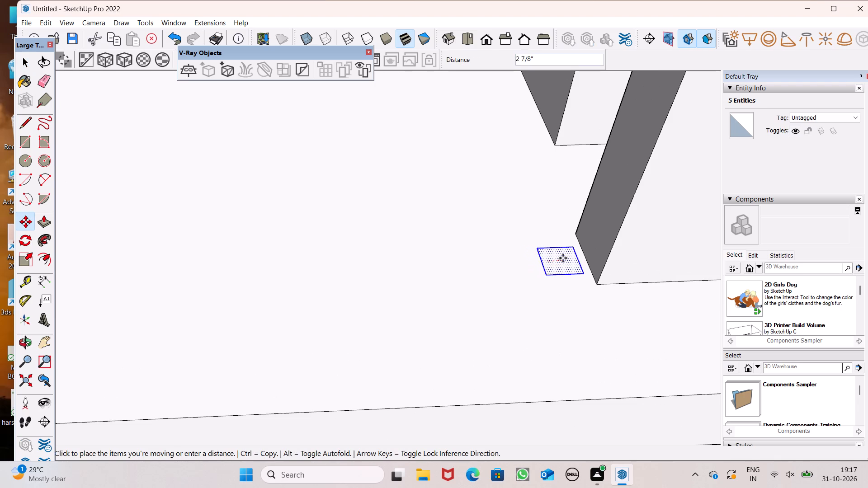
left_click_drag(563, 258, 565, 257)
Copy the small square away from the pillar at about 9 11/16" spacing and multiply the copy by 4.
left_click_drag(563, 261, 519, 267)
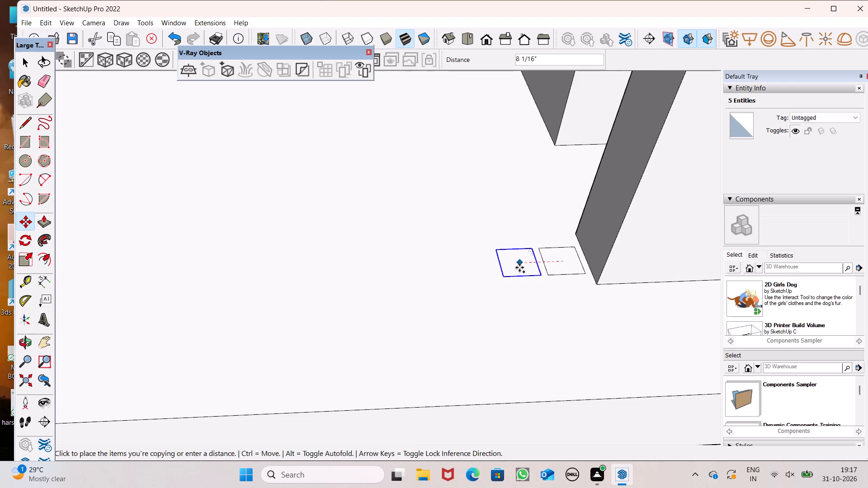
left_click_drag(519, 267, 511, 267)
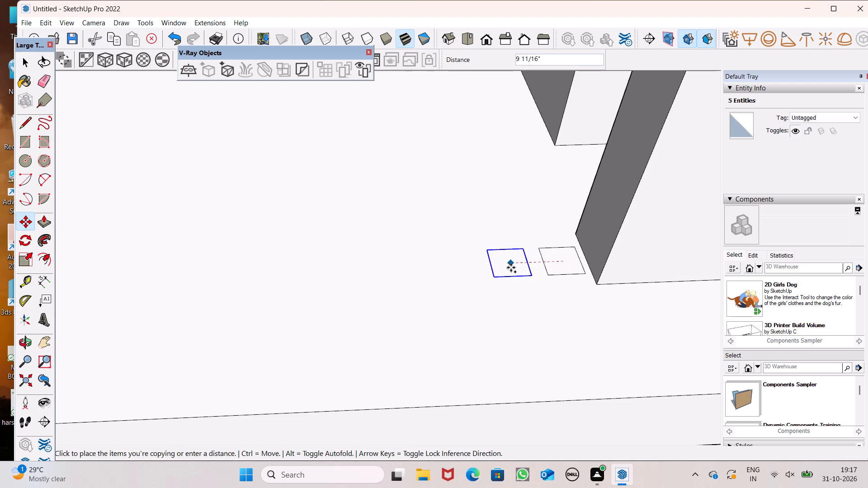
left_click_drag(511, 267, 510, 267)
type("*4")
key("Return")
key("space")
Delete the small square farthest from the pillar in the row on the upper frame's floor.
scroll(451, 192, "down", 4)
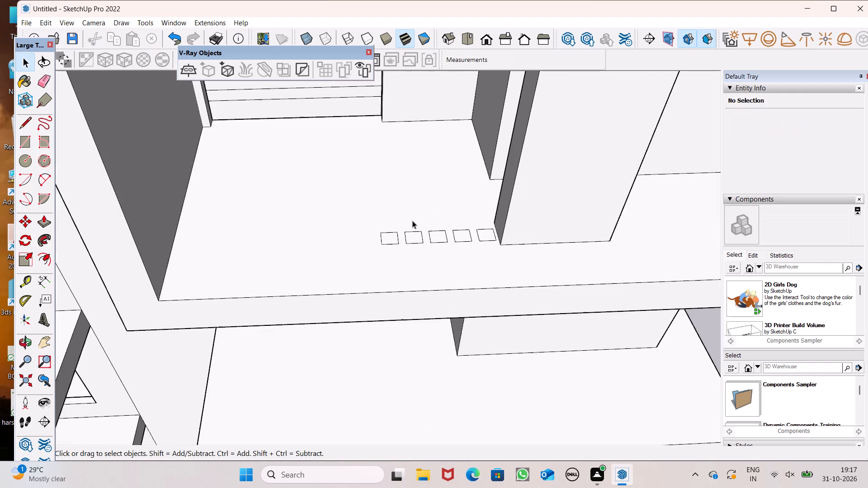
scroll(412, 221, "down", 11)
middle_click_drag(441, 207, 422, 157)
scroll(422, 157, "up", 1)
scroll(422, 160, "down", 4)
middle_click_drag(443, 186, 474, 198)
scroll(474, 198, "up", 5)
scroll(377, 196, "up", 8)
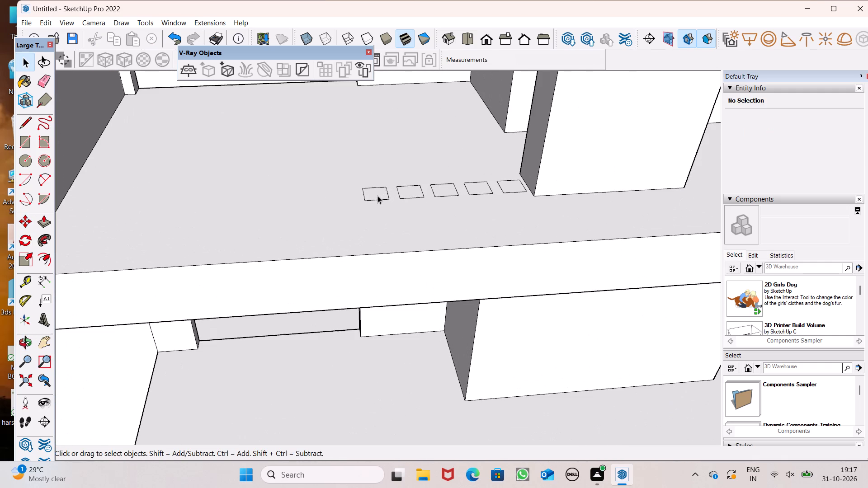
double_click(377, 196)
scroll(377, 196, "down", 2)
key("BackSpace")
key("Delete")
scroll(386, 205, "down", 2)
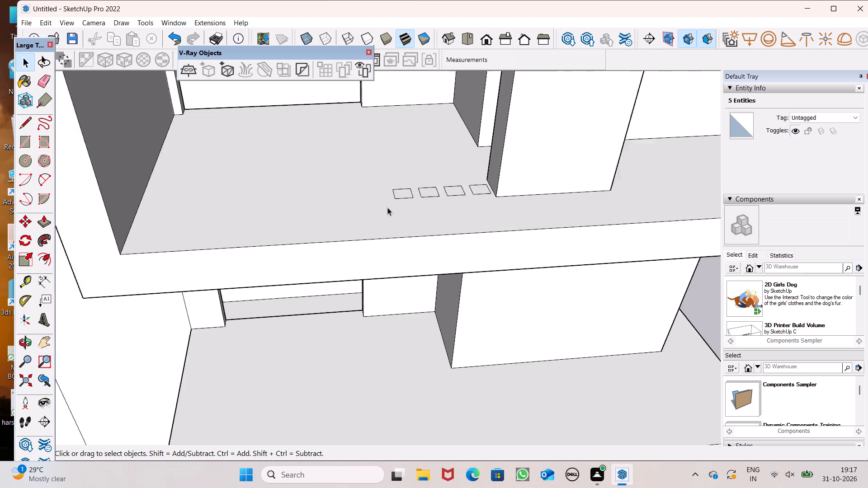
Push/Pull the remaining square farthest from the pillar up 10' to the ceiling of the right bay's upper frame.
scroll(387, 207, "down", 2)
scroll(456, 220, "down", 7)
middle_click_drag(455, 226, 433, 240)
scroll(454, 206, "down", 5)
scroll(454, 162, "up", 6)
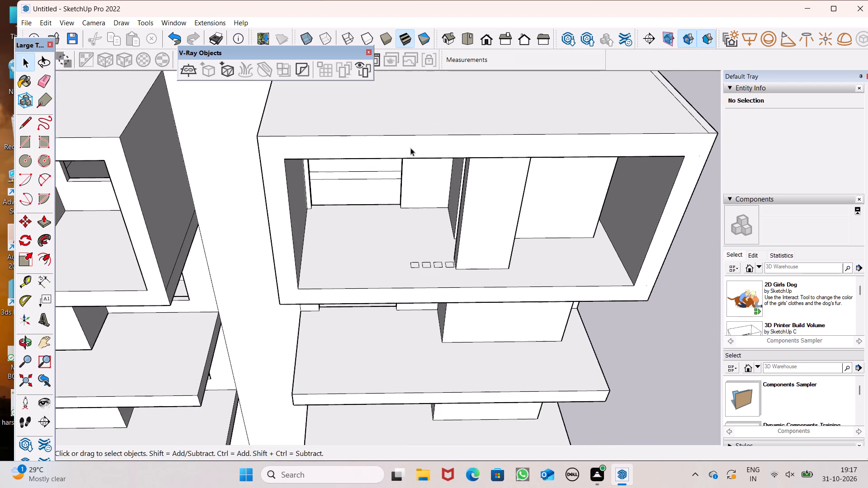
left_click(45, 225)
scroll(358, 192, "down", 6)
scroll(373, 214, "up", 8)
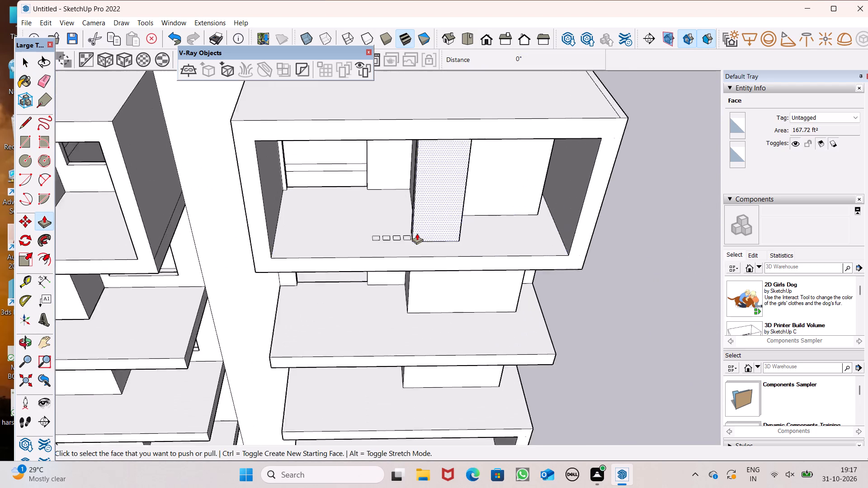
scroll(378, 230, "up", 7)
scroll(437, 239, "down", 6)
scroll(417, 242, "up", 6)
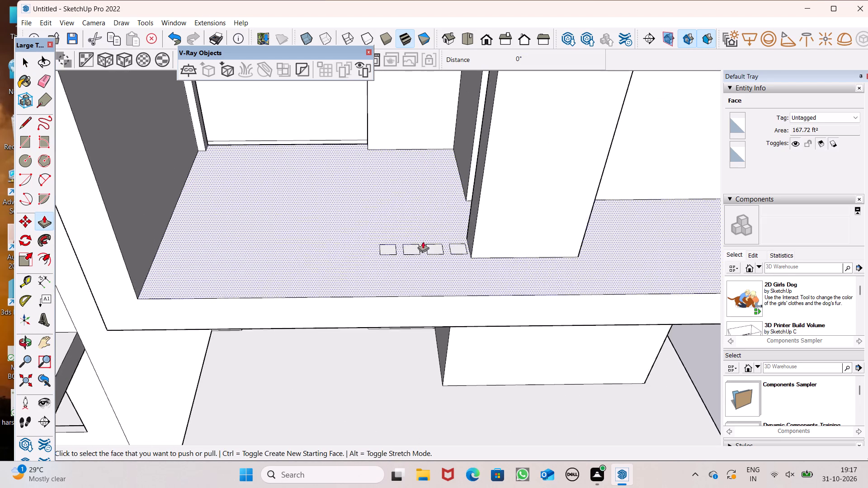
scroll(776, 341, "down", 5)
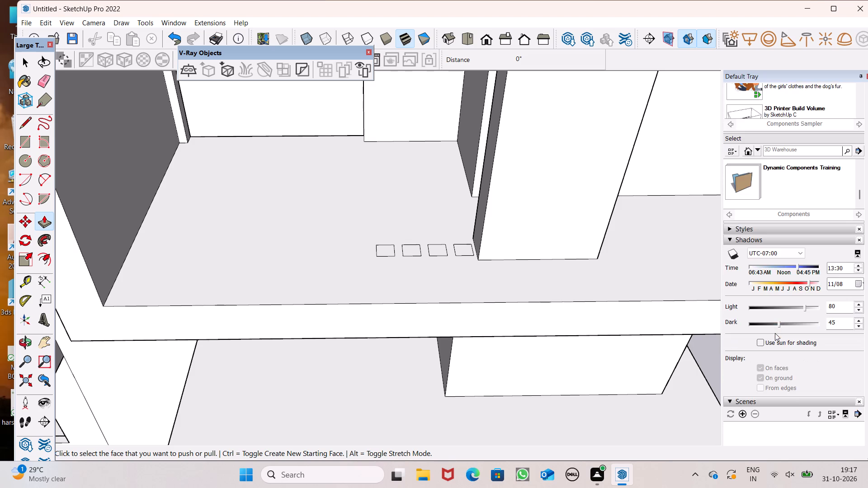
scroll(753, 299, "down", 11)
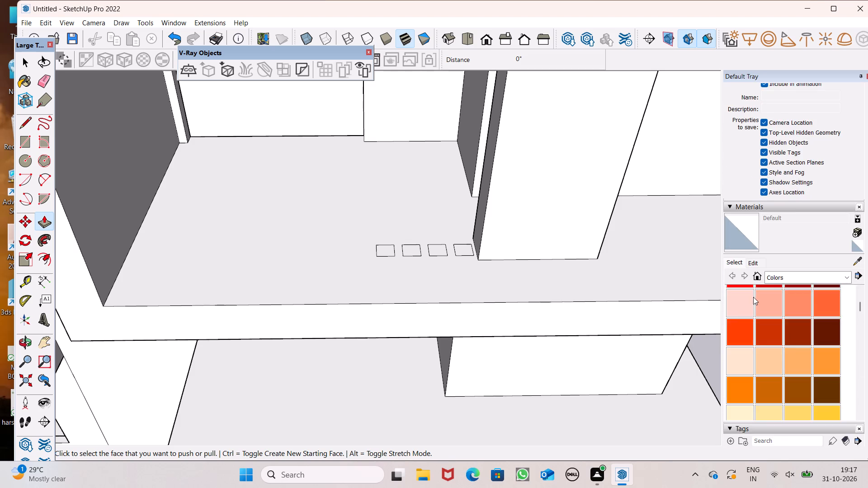
scroll(753, 294, "up", 7)
scroll(707, 286, "down", 6)
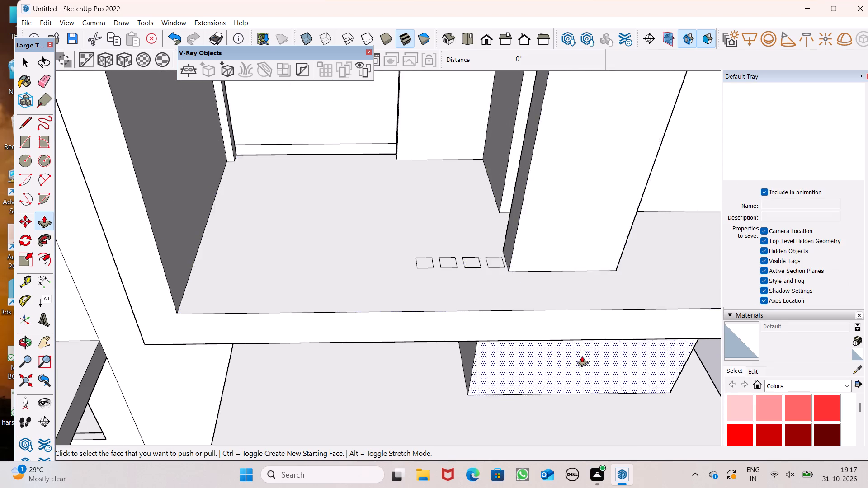
scroll(582, 357, "down", 8)
scroll(545, 267, "up", 5)
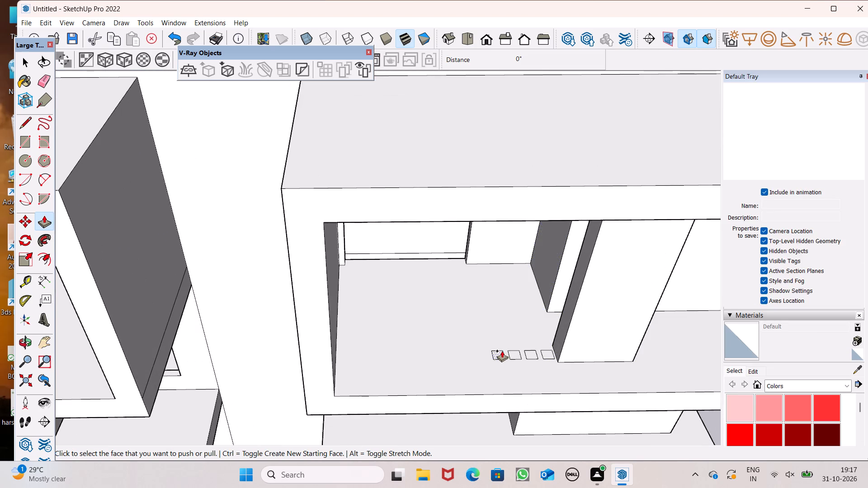
left_click_drag(501, 352, 499, 222)
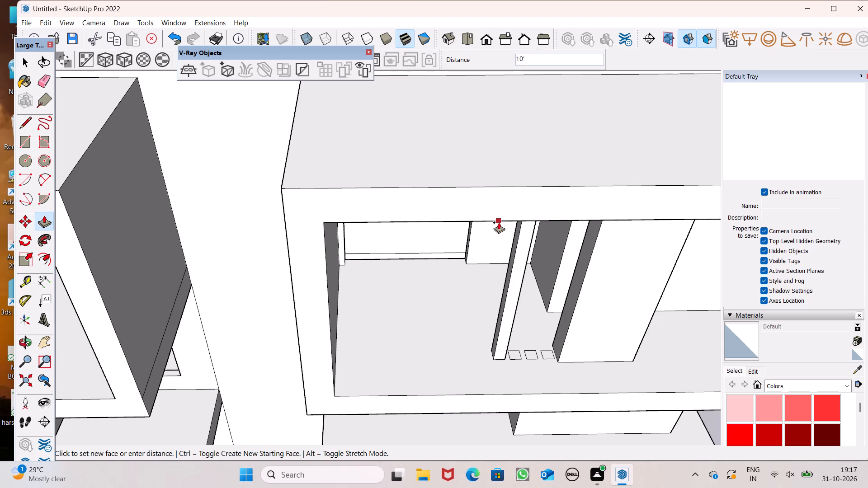
left_click_drag(499, 222, 501, 220)
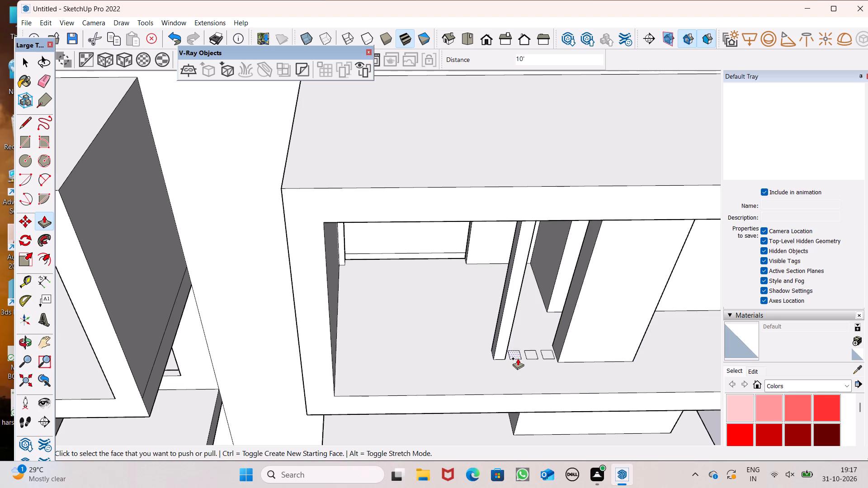
Push/Pull the other three squares up 10' to the frame's ceiling to complete the row of slender vertical posts.
left_click_drag(517, 357, 524, 222)
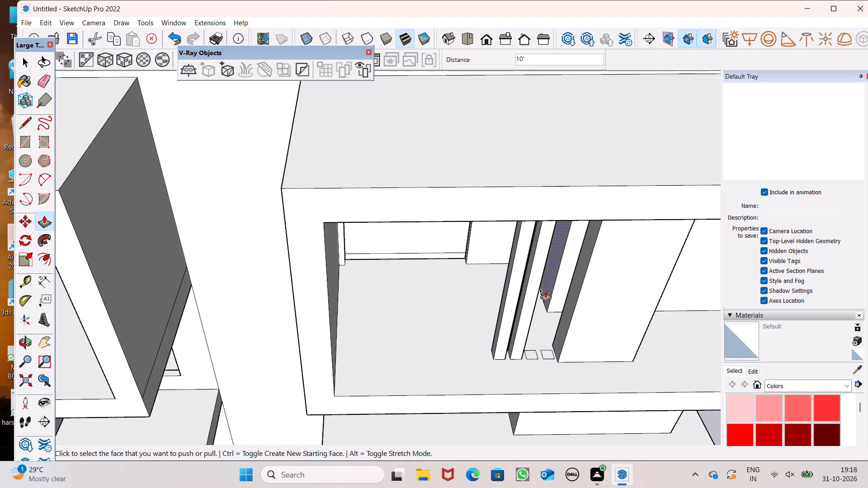
left_click_drag(535, 353, 549, 225)
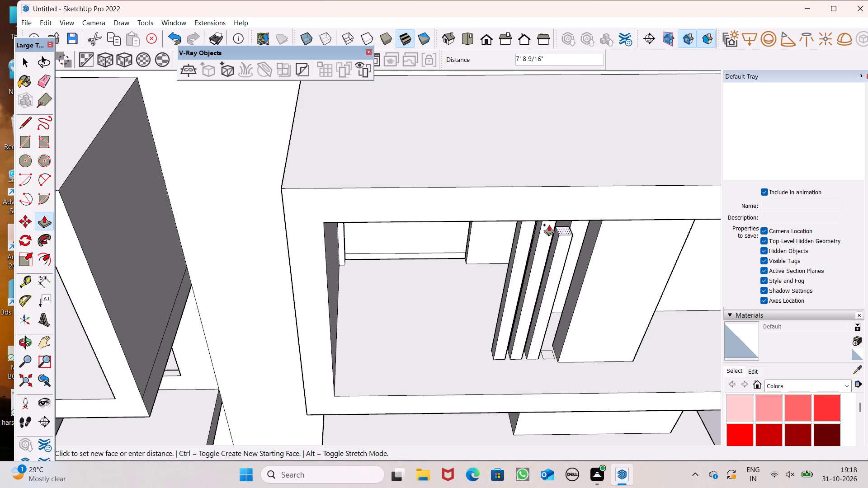
left_click_drag(549, 225, 549, 222)
left_click_drag(549, 355, 569, 248)
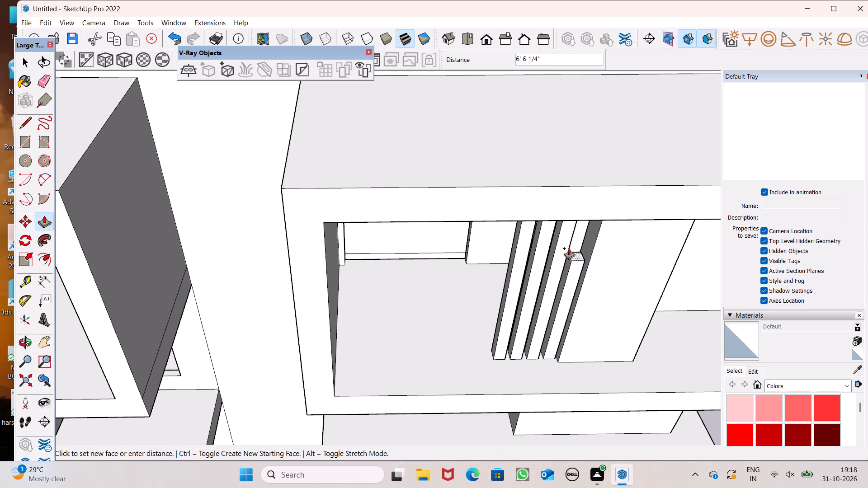
left_click_drag(569, 248, 569, 221)
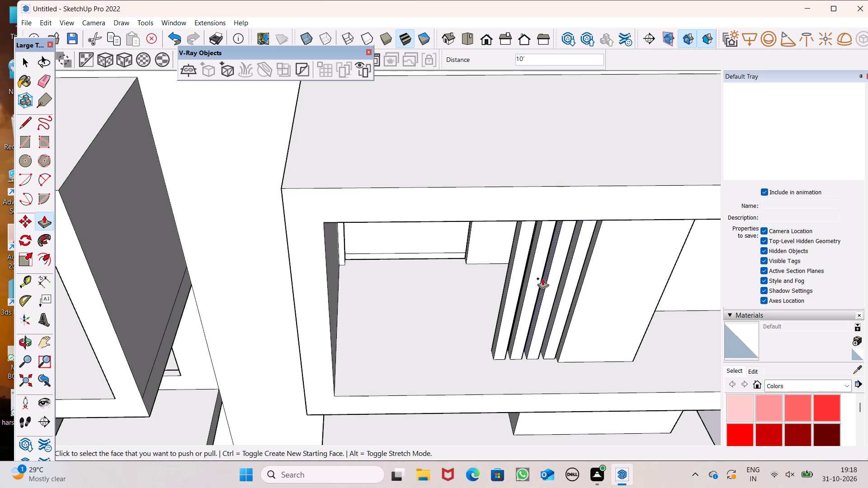
Examine the new row of vertical posts in the right bay's upper frame and the facade from several angles.
scroll(539, 277, "down", 8)
middle_click_drag(542, 289, 491, 168)
scroll(491, 168, "up", 1)
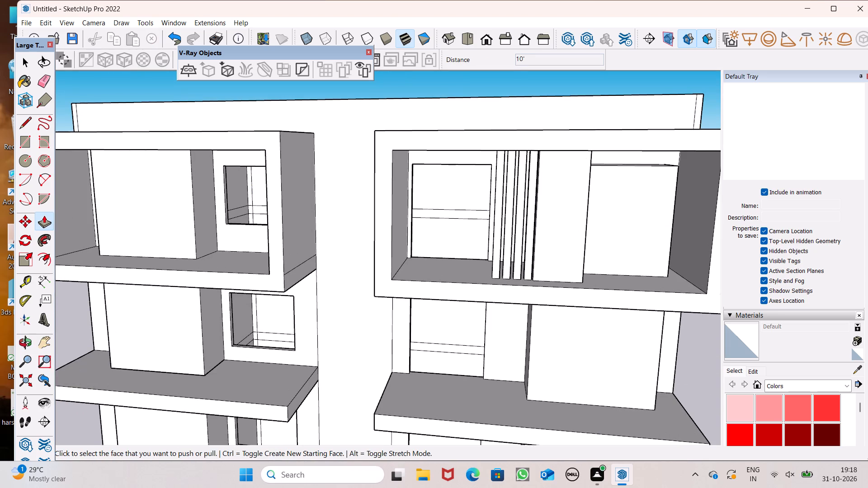
scroll(460, 192, "down", 3)
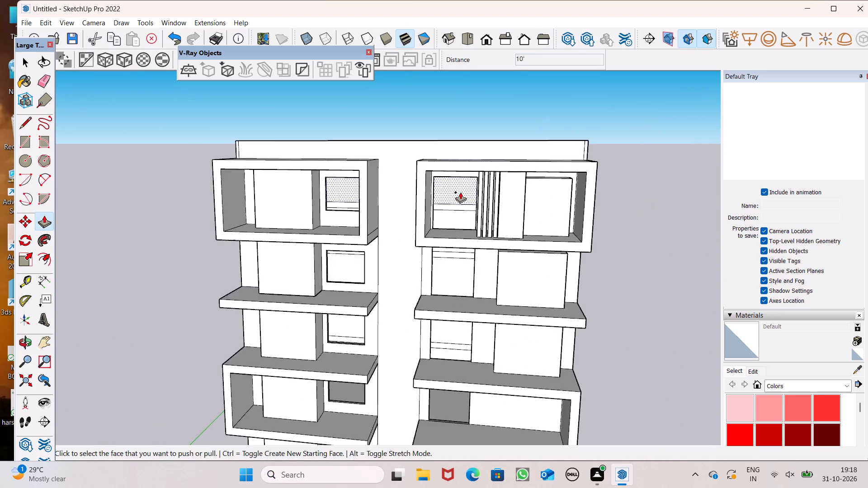
scroll(460, 192, "down", 2)
middle_click_drag(489, 266, 515, 324)
scroll(514, 244, "down", 1)
middle_click_drag(552, 293, 523, 395)
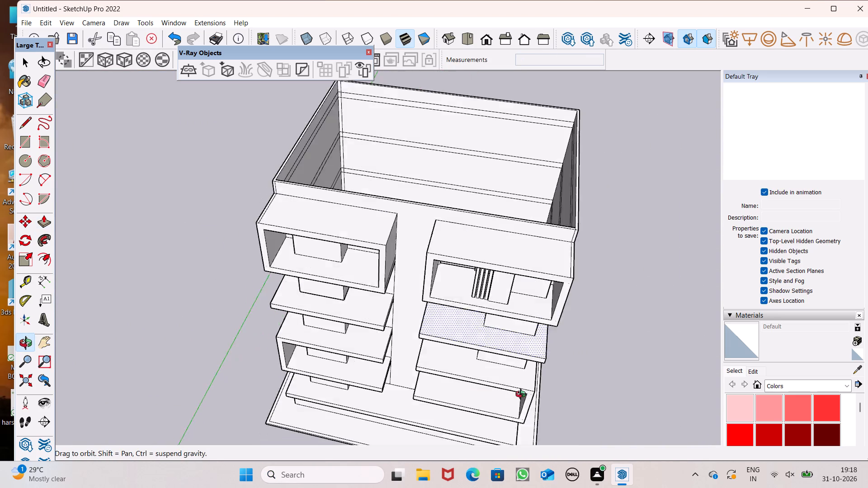
middle_click_drag(523, 395, 526, 403)
Push/Pull the front face of the wide pillar beside the slender posts outward by about 2 1/4".
scroll(508, 334, "up", 2)
scroll(576, 285, "up", 6)
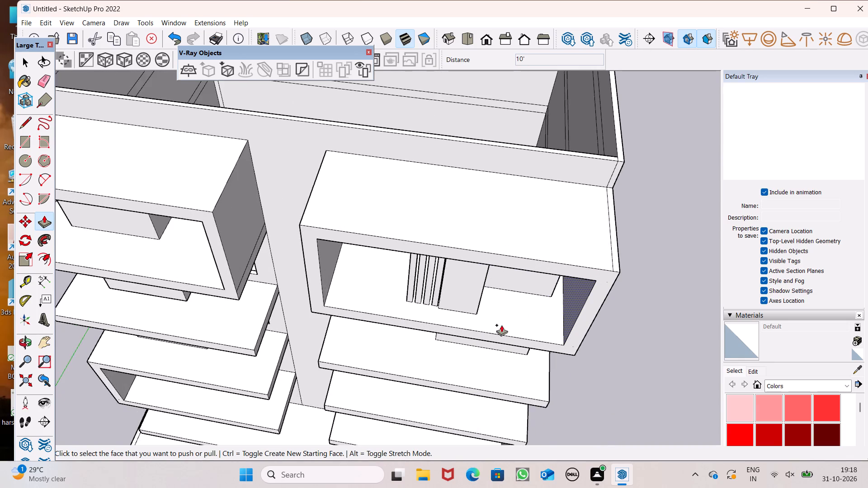
scroll(498, 326, "down", 1)
scroll(432, 320, "up", 9)
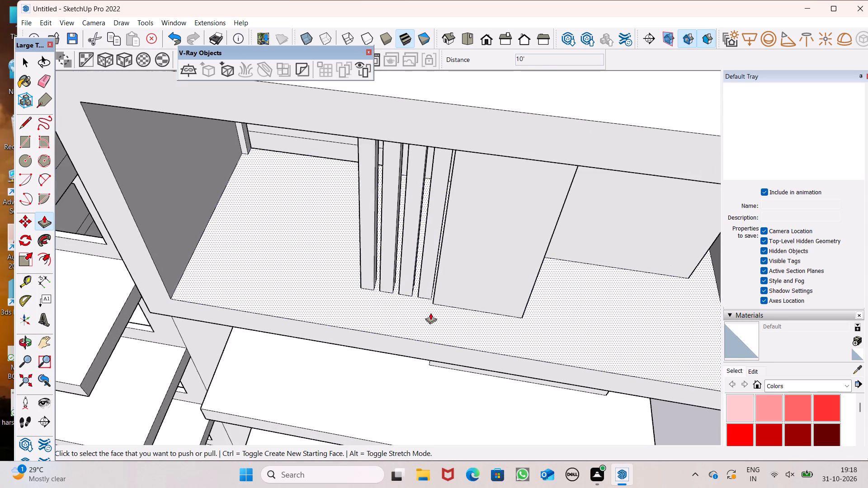
scroll(476, 304, "down", 2)
scroll(480, 291, "up", 2)
left_click_drag(474, 290, 472, 294)
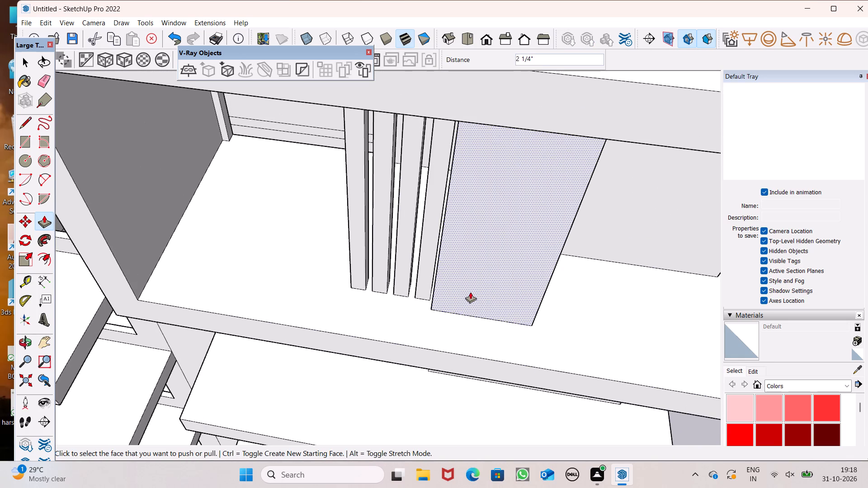
scroll(476, 275, "down", 6)
middle_click_drag(475, 297, 596, 355)
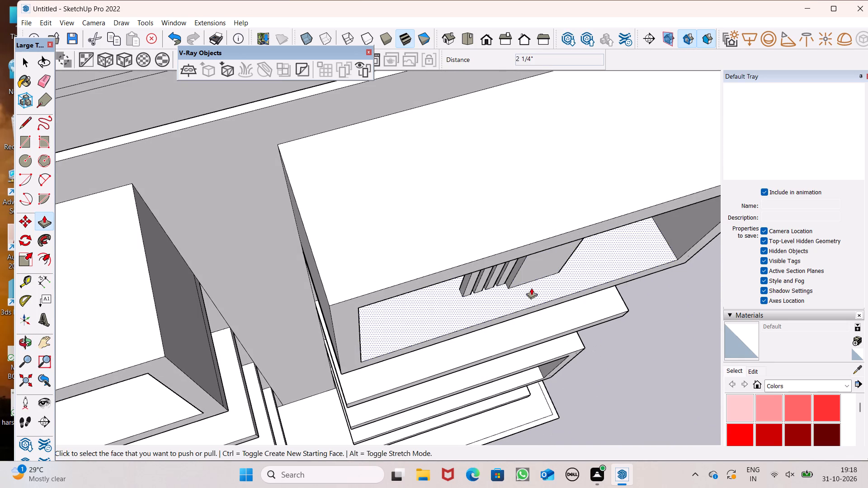
Examine the upper frames, slabs and posts across the whole front facade from several angles and distances.
left_click(528, 281)
key("space")
scroll(514, 257, "down", 6)
middle_click_drag(515, 258, 515, 229)
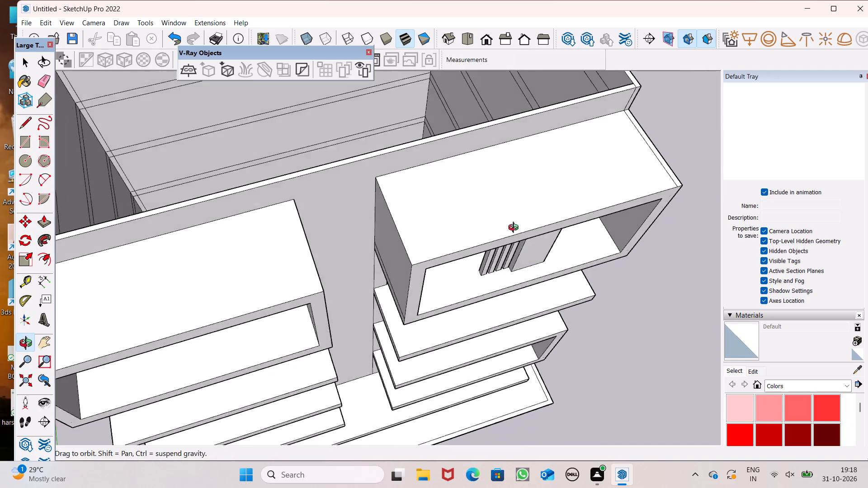
middle_click_drag(515, 229, 467, 152)
left_click_drag(665, 375, 661, 366)
scroll(593, 261, "down", 6)
scroll(576, 205, "down", 2)
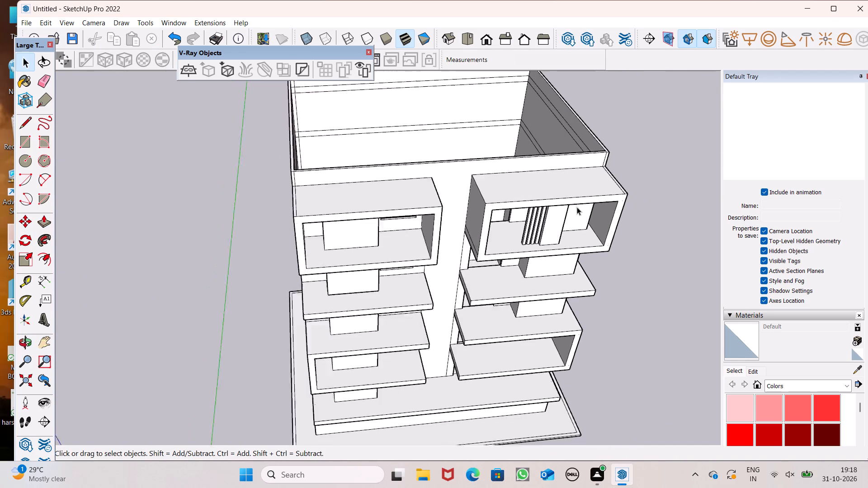
scroll(577, 207, "down", 2)
middle_click_drag(600, 225, 558, 175)
scroll(556, 170, "down", 1)
middle_click_drag(557, 284, 545, 235)
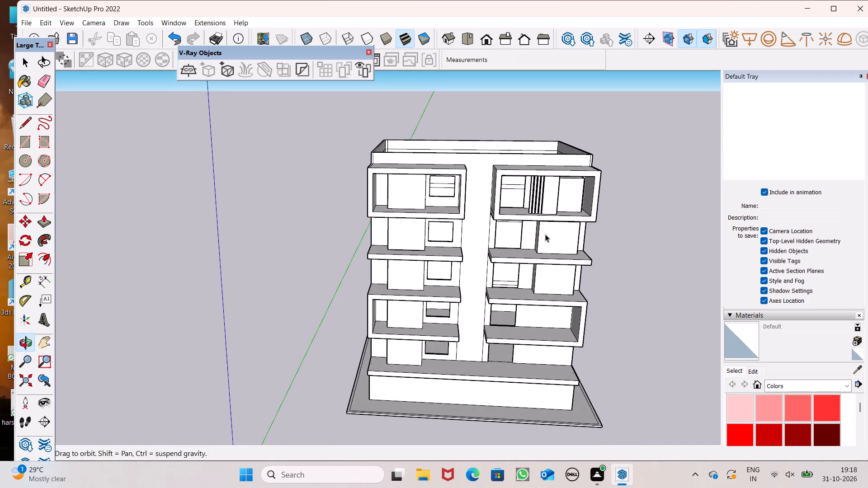
scroll(532, 233, "down", 2)
middle_click_drag(514, 293, 487, 345)
middle_click_drag(499, 318, 500, 315)
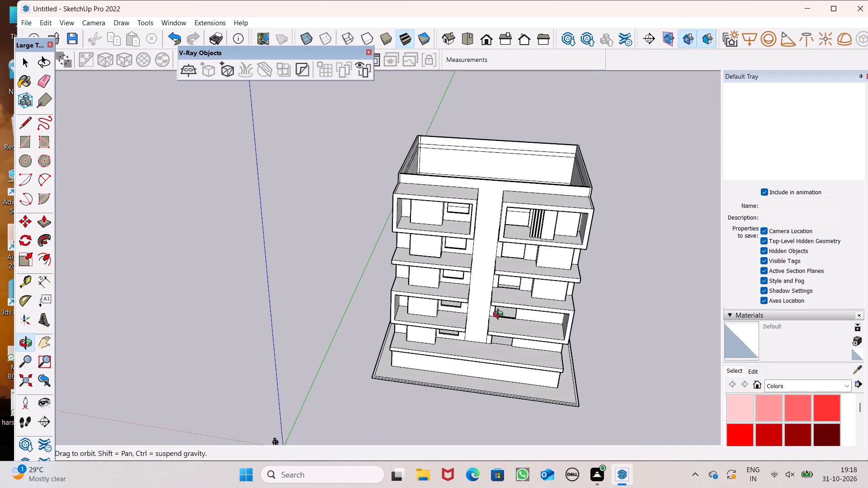
middle_click_drag(500, 315, 515, 247)
scroll(514, 206, "up", 1)
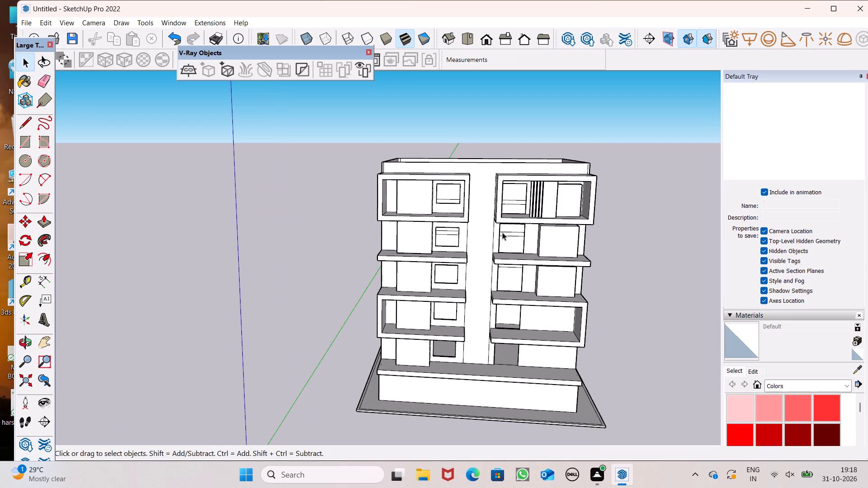
middle_click_drag(517, 255, 520, 296)
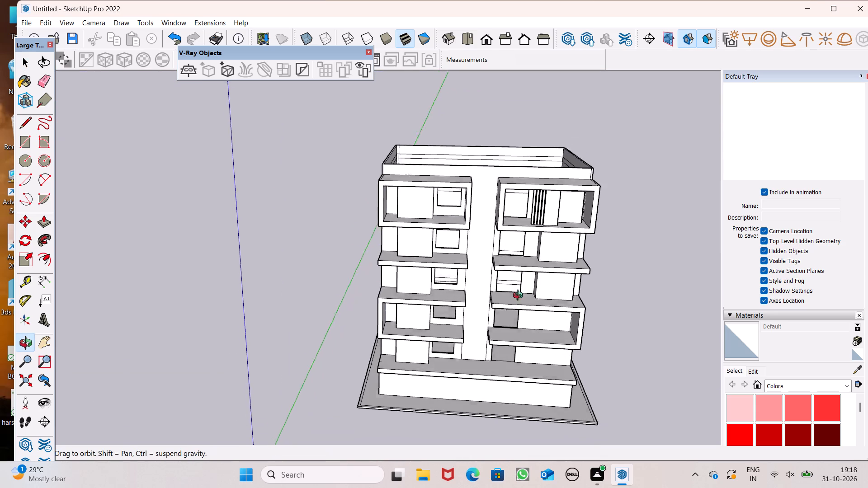
middle_click_drag(520, 296, 512, 296)
scroll(545, 252, "up", 7)
scroll(550, 251, "down", 4)
middle_click_drag(553, 267, 561, 313)
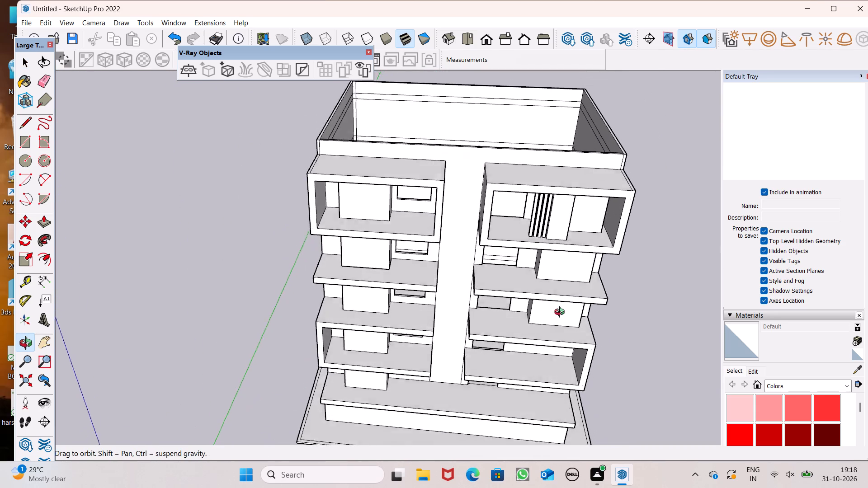
middle_click_drag(561, 313, 557, 326)
scroll(557, 302, "up", 1)
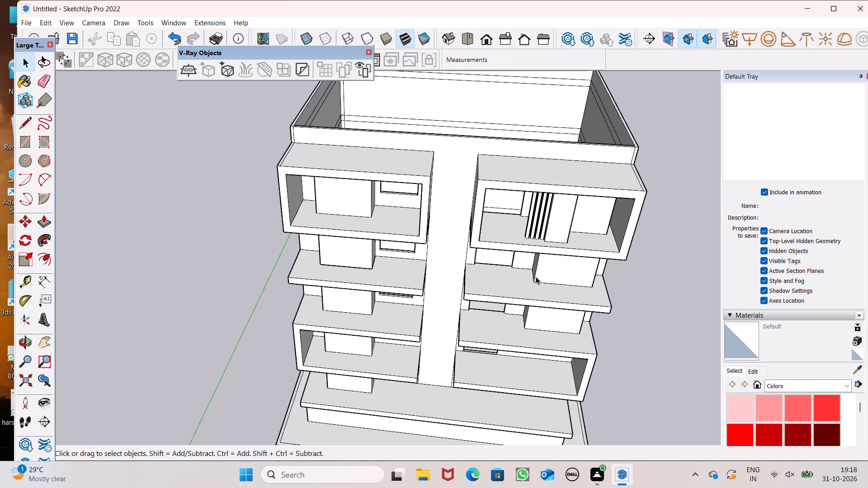
scroll(536, 277, "up", 1)
middle_click_drag(490, 304, 511, 356)
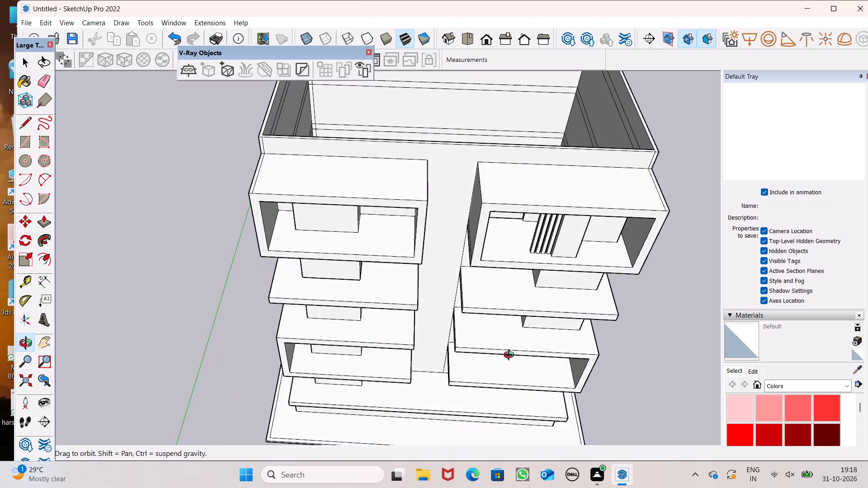
middle_click_drag(511, 356, 511, 336)
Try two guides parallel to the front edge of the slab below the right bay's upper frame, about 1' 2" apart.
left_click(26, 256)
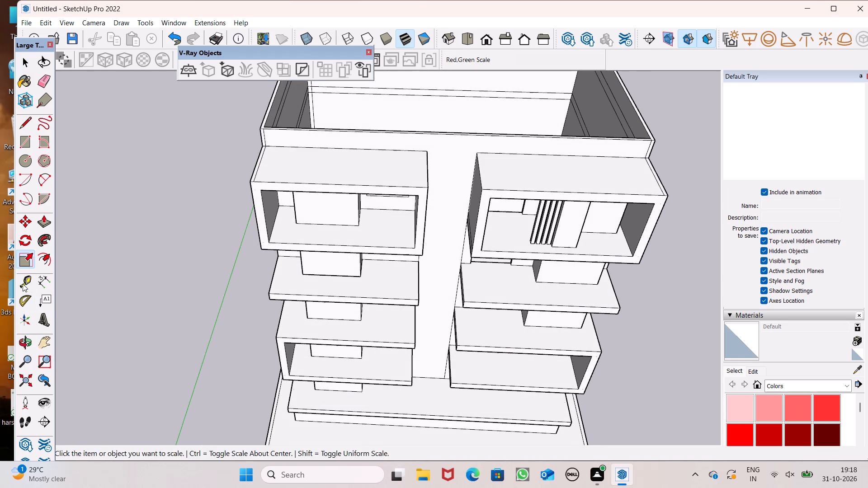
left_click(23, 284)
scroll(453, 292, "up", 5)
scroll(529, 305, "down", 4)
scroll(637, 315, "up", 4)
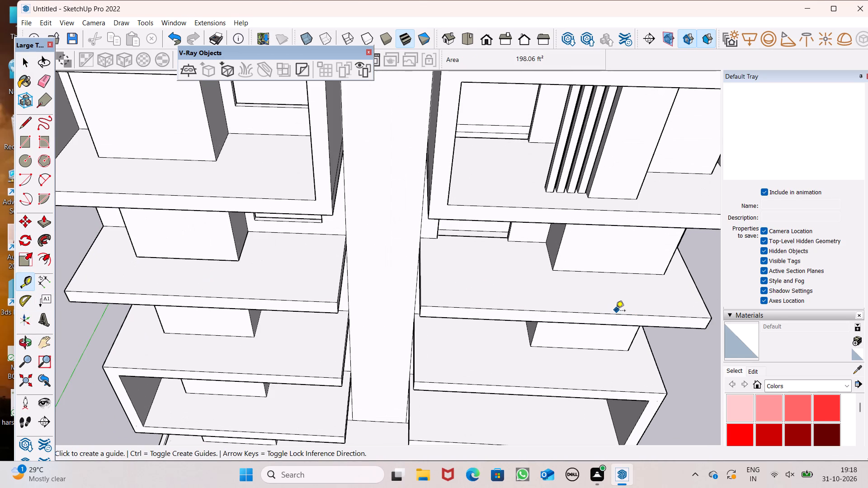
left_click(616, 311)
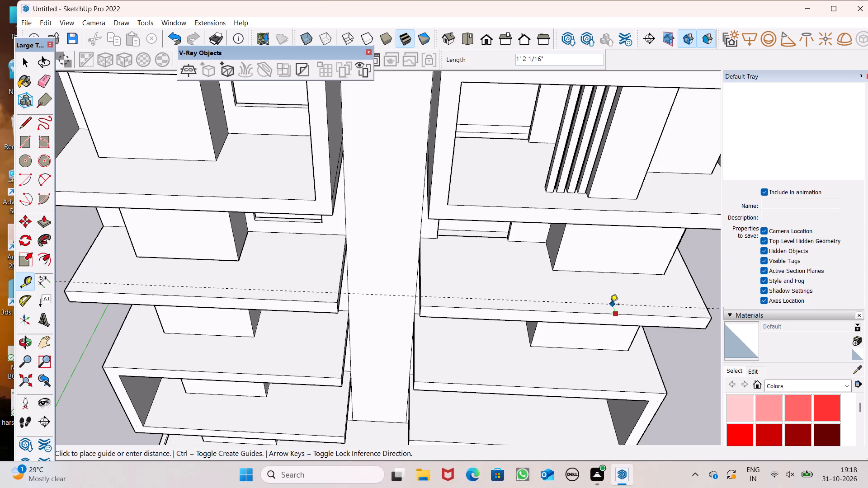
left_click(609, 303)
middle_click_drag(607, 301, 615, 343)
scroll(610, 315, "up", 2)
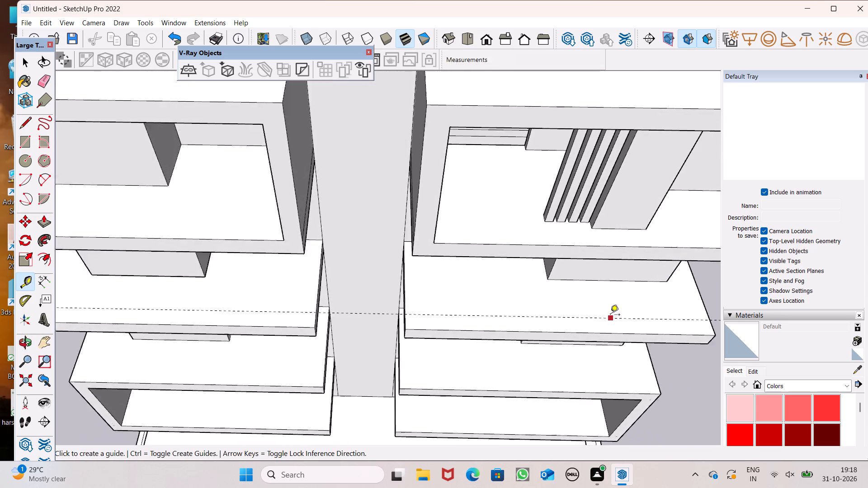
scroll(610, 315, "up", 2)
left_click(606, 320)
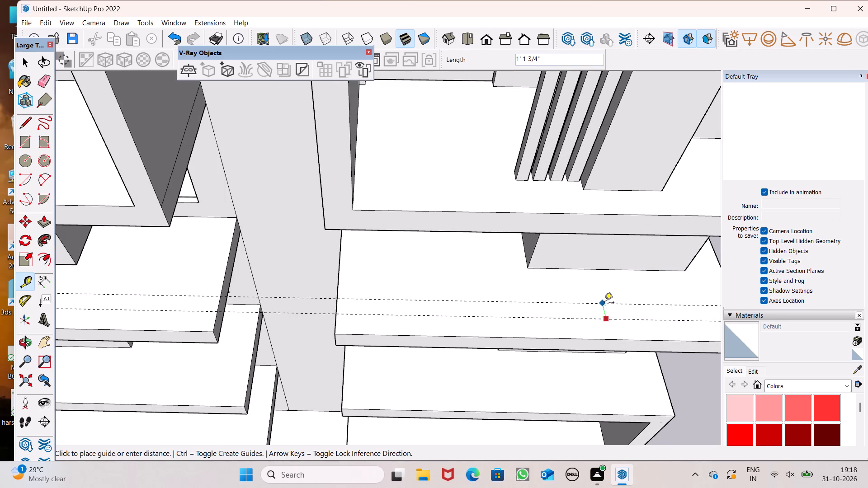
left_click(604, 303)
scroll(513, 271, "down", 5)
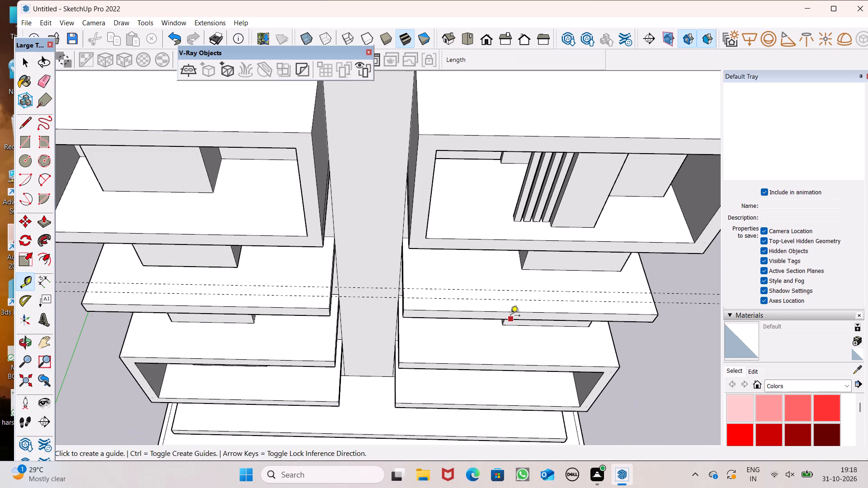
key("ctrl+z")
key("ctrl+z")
Place a guide about 1' 7" behind that slab's front edge and a second one about 7 3/4" farther back.
scroll(514, 304, "up", 4)
left_click(514, 318)
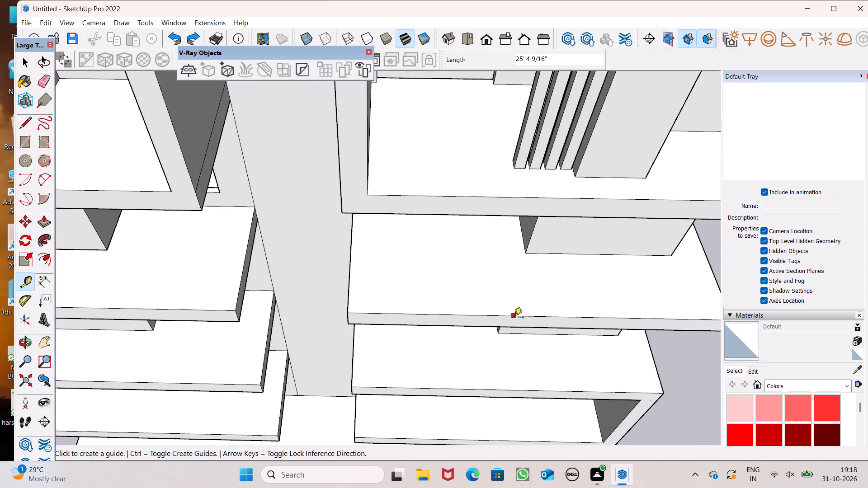
left_click(516, 295)
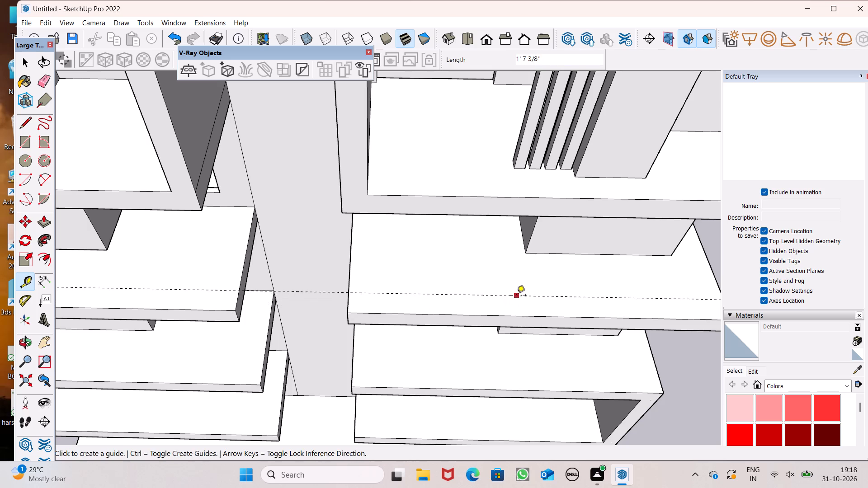
left_click(516, 296)
left_click(515, 288)
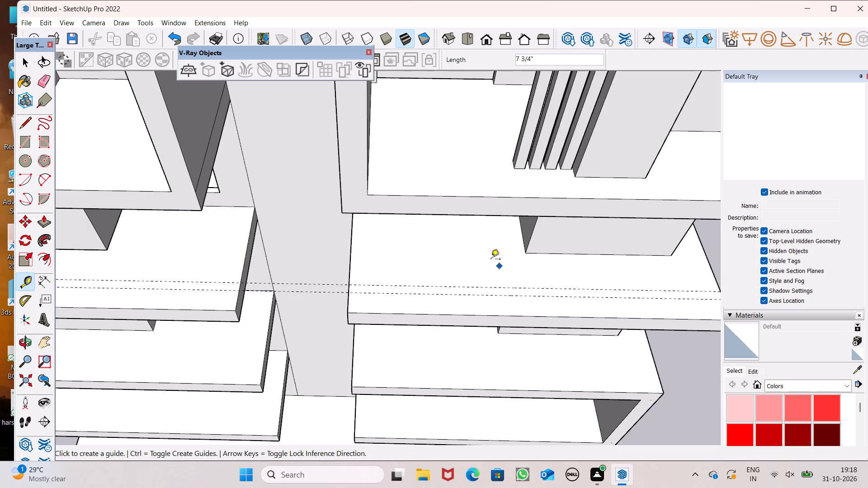
scroll(459, 263, "down", 7)
key("space")
Draw a small rectangle about 7 1/4" by 5" between the two guides, near the slab's end beside the central wall.
scroll(449, 275, "down", 2)
middle_click_drag(451, 280, 463, 308)
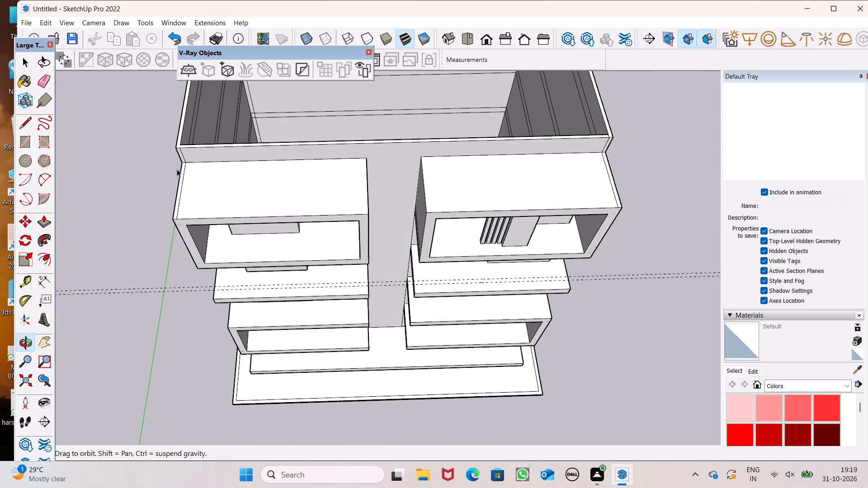
left_click(21, 142)
scroll(439, 241, "down", 2)
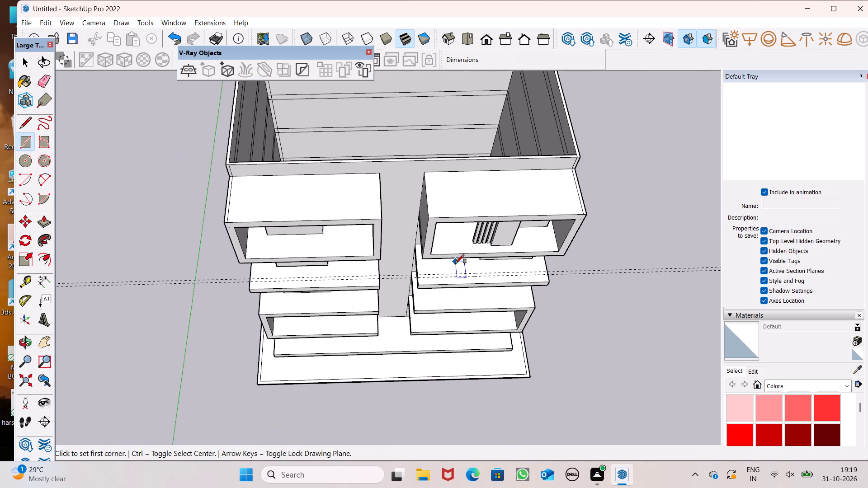
middle_click_drag(444, 252, 424, 244)
scroll(442, 269, "up", 8)
scroll(438, 260, "down", 2)
middle_click_drag(459, 248, 474, 229)
scroll(476, 228, "down", 4)
scroll(427, 229, "up", 5)
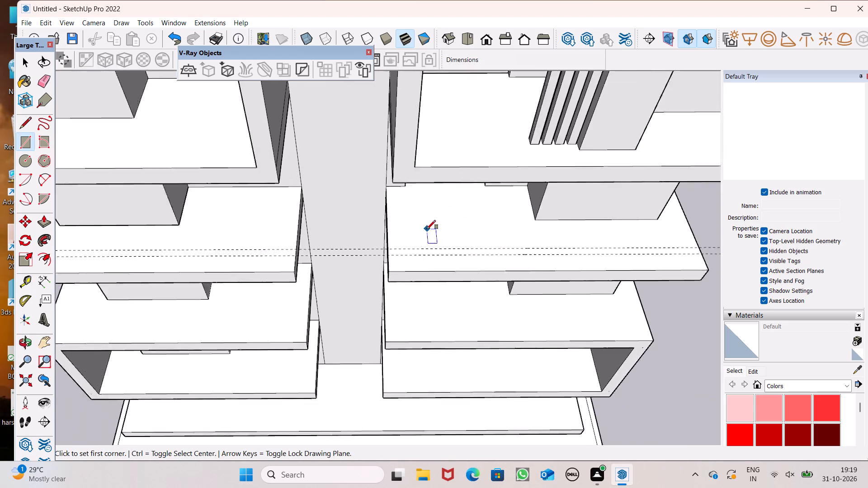
scroll(427, 229, "up", 1)
middle_click_drag(455, 266, 451, 268)
scroll(448, 258, "up", 6)
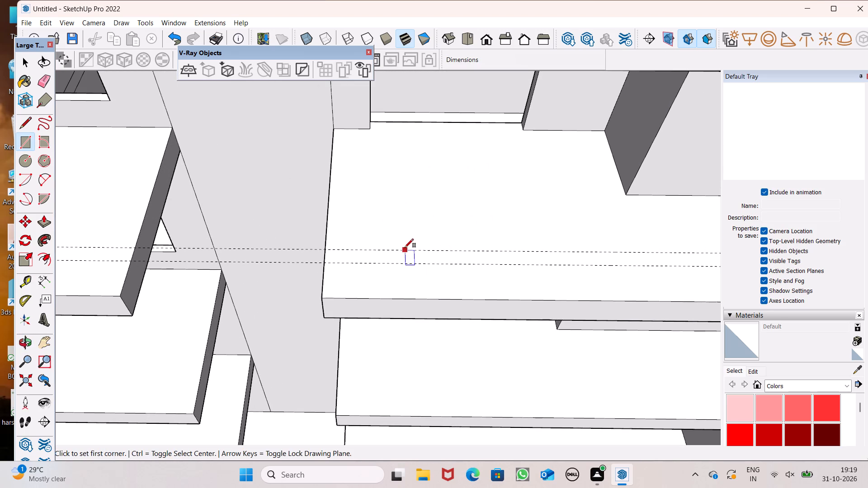
left_click(404, 247)
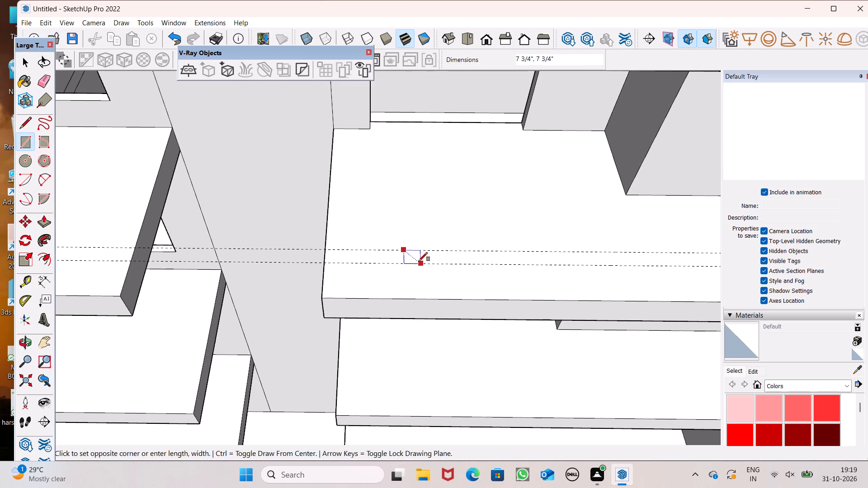
scroll(418, 261, "up", 7)
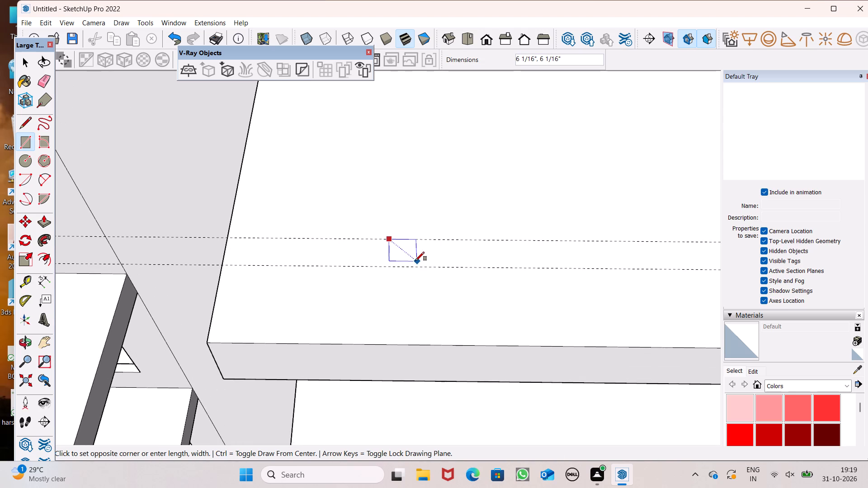
scroll(414, 261, "up", 6)
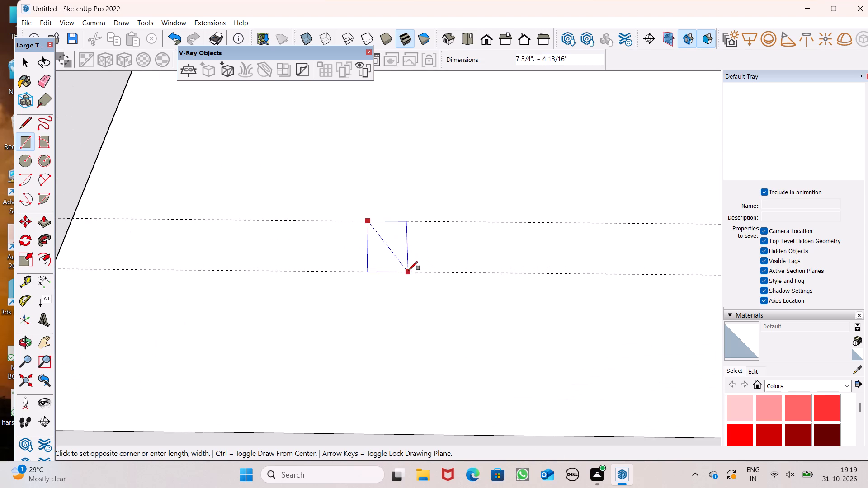
left_click(410, 269)
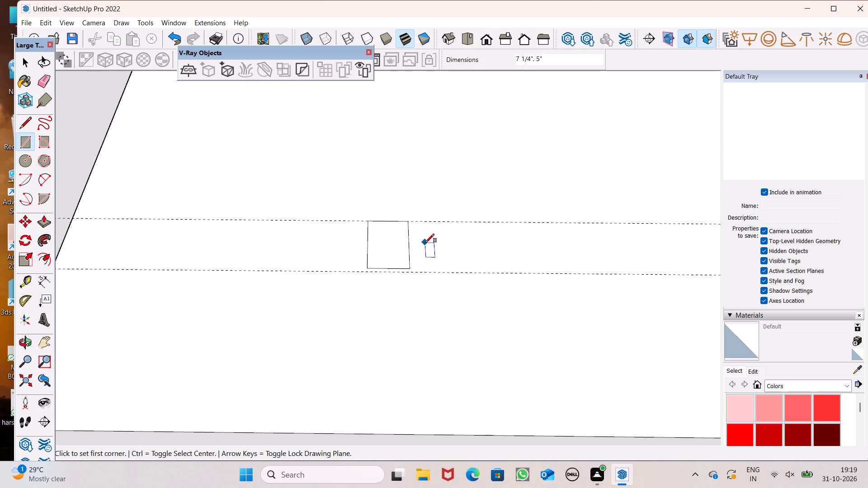
Copy the small rectangle twice along the guides to make a closely spaced row of three.
key("space")
double_click(391, 248)
double_click(392, 253)
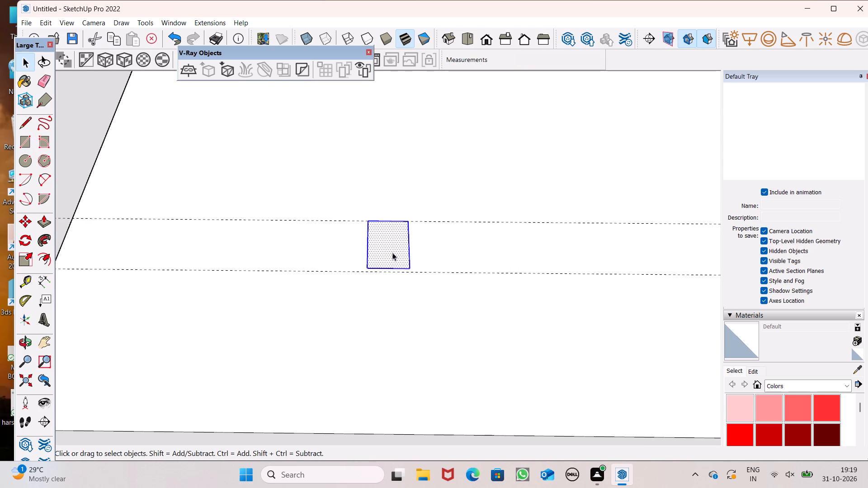
key("m")
key("Return")
left_click_drag(392, 253, 402, 256, "ctrl")
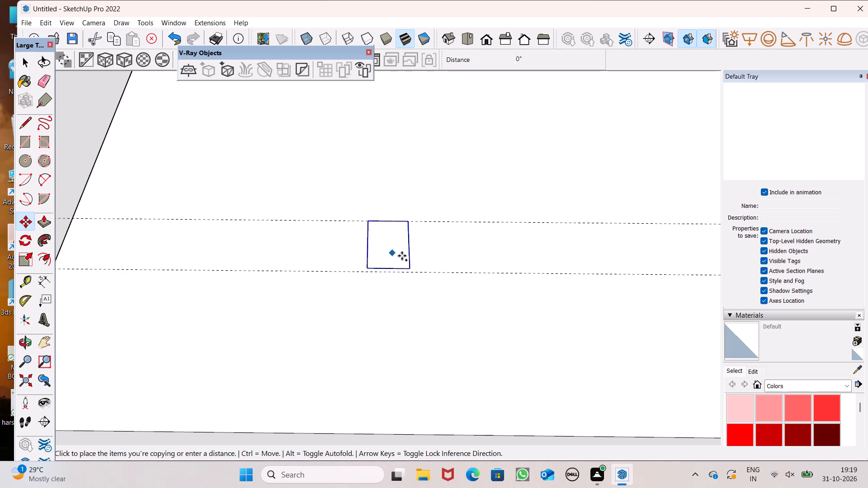
left_click_drag(402, 256, 456, 260, "ctrl")
left_click_drag(456, 261, 518, 261, "ctrl")
Copy the third rectangle of the row along the guides to the slab's outer end, away from the central wall.
scroll(381, 249, "down", 16)
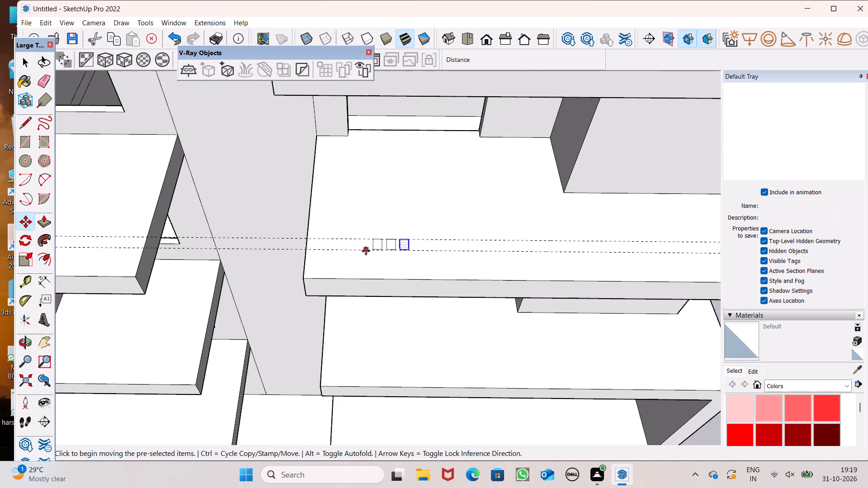
scroll(367, 251, "down", 7)
scroll(443, 247, "up", 7)
scroll(408, 251, "down", 5)
scroll(387, 256, "up", 5)
scroll(373, 253, "down", 3)
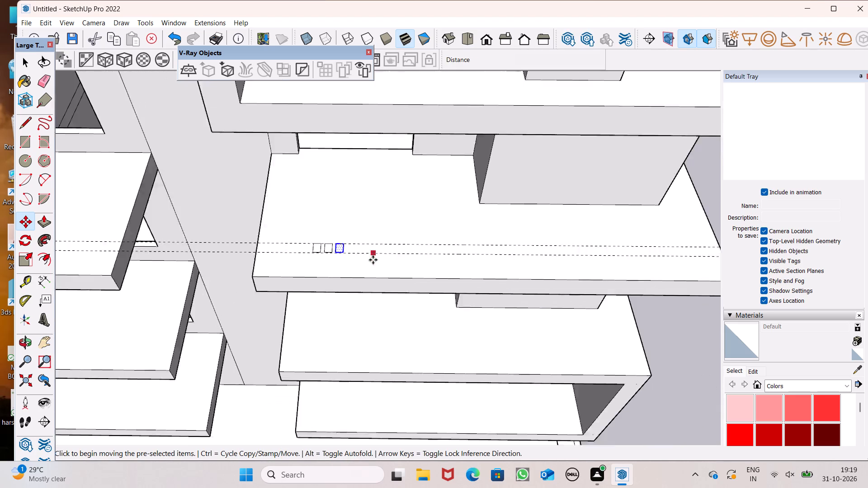
scroll(373, 260, "down", 5)
scroll(372, 283, "up", 5)
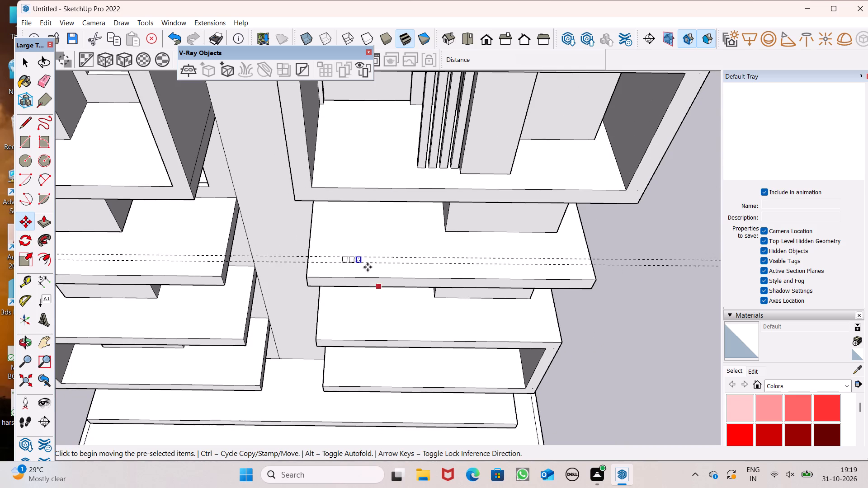
scroll(368, 267, "up", 7)
left_click_drag(357, 261, 364, 262)
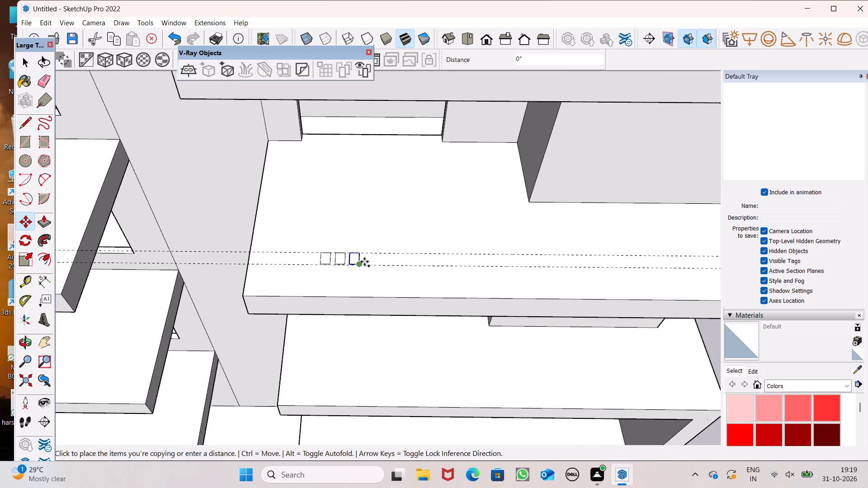
left_click_drag(364, 262, 596, 263)
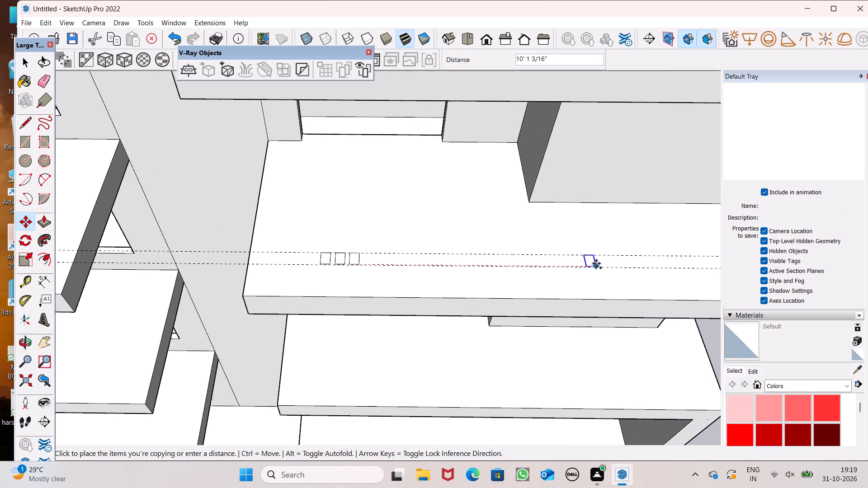
left_click_drag(596, 263, 599, 263)
left_click_drag(599, 263, 661, 263)
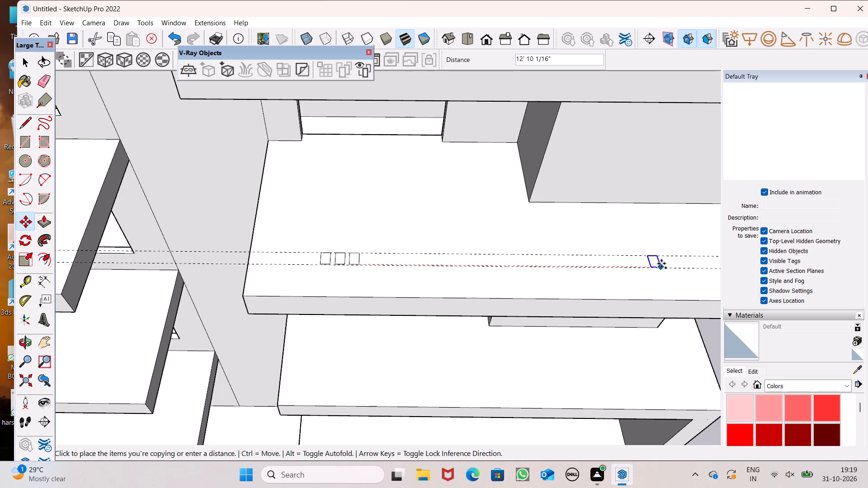
left_click_drag(661, 263, 681, 262)
scroll(518, 253, "down", 6)
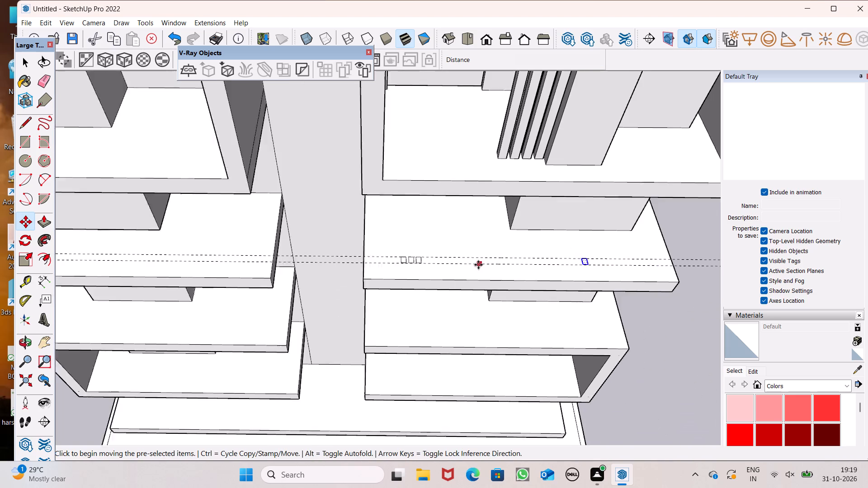
Shift the new rectangle slightly inward and copy it four times at about 8" spacing, making a row of five along the guides.
scroll(478, 265, "down", 2)
scroll(694, 244, "up", 1)
scroll(639, 254, "up", 9)
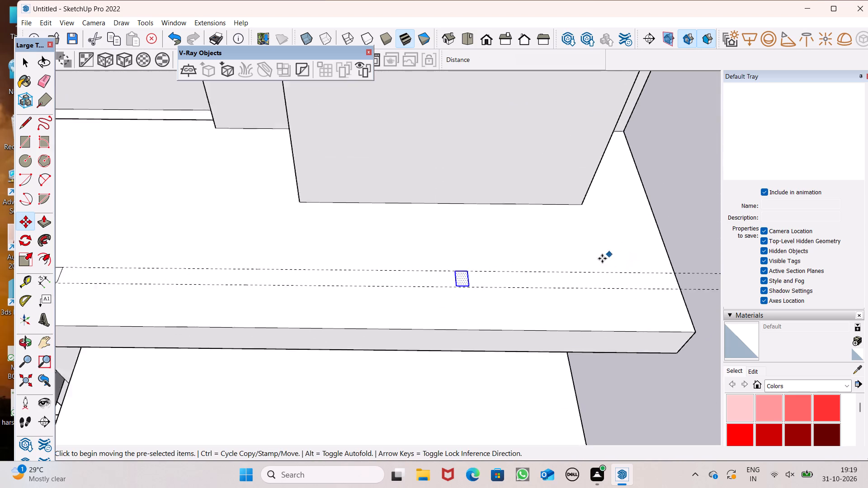
scroll(602, 258, "up", 1)
scroll(415, 289, "up", 1)
scroll(560, 292, "down", 5)
scroll(448, 280, "up", 7)
scroll(526, 297, "up", 6)
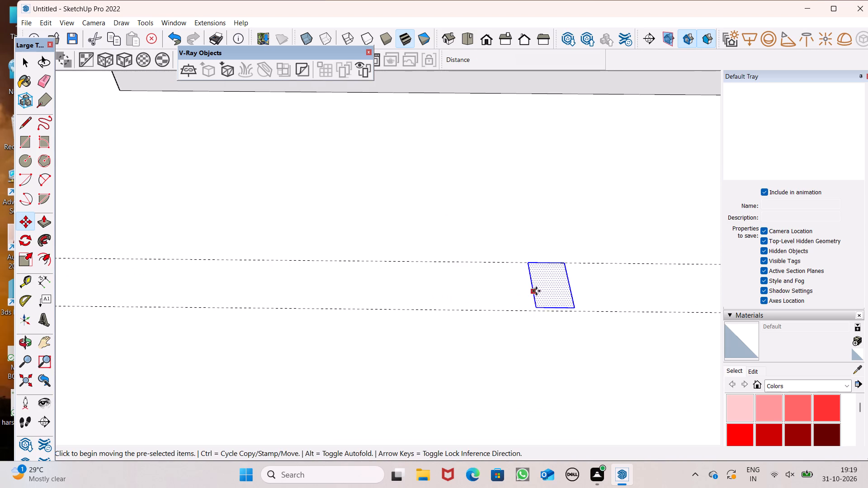
left_click_drag(548, 288, 503, 290)
left_click_drag(506, 296, 549, 296)
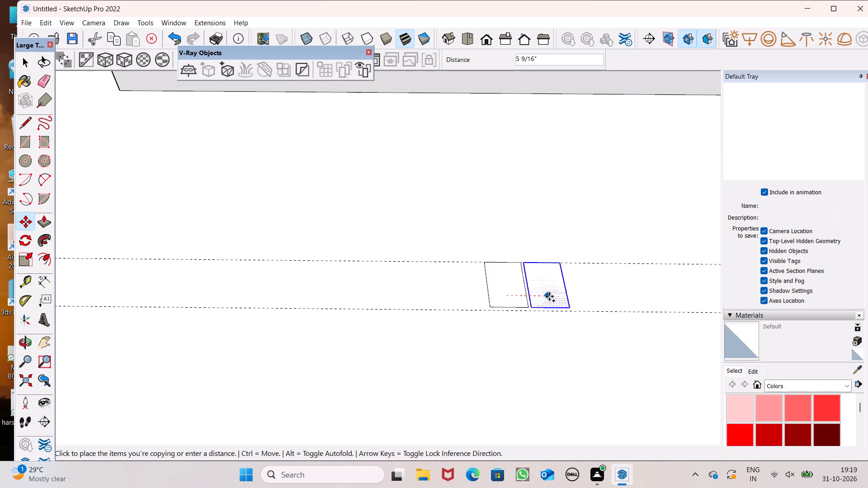
left_click_drag(549, 296, 563, 296)
left_click_drag(562, 293, 627, 297)
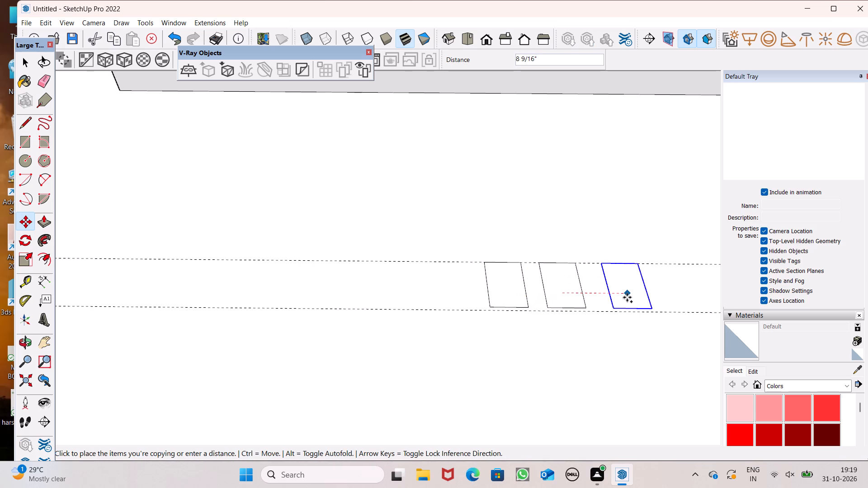
left_click_drag(627, 297, 621, 296)
scroll(489, 267, "down", 7)
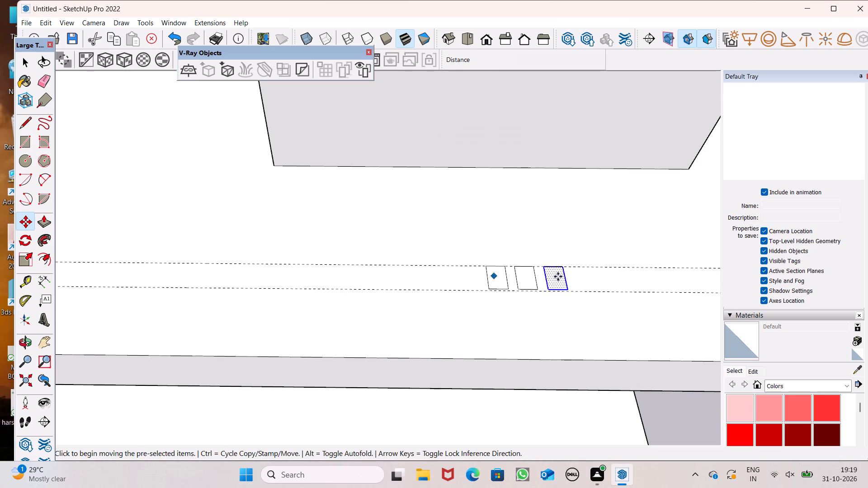
scroll(606, 273, "up", 5)
left_click_drag(530, 285, 584, 289)
scroll(468, 284, "down", 7)
scroll(541, 277, "up", 5)
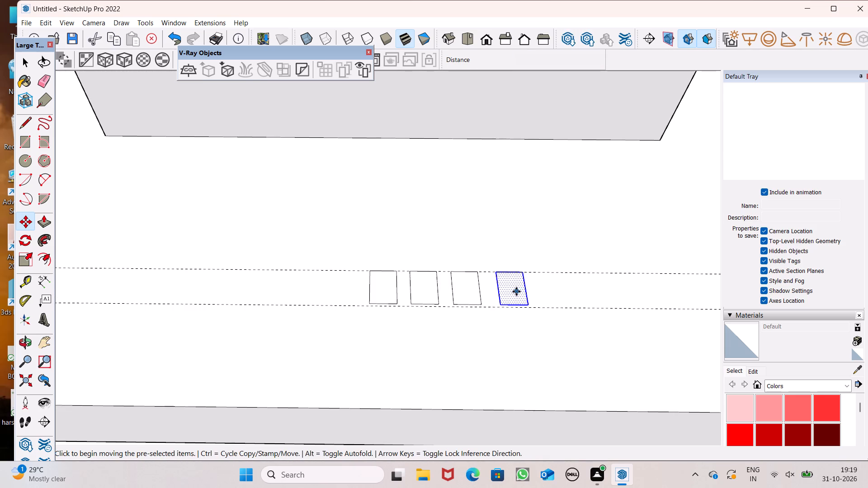
left_click_drag(516, 291, 562, 291)
scroll(554, 225, "down", 6)
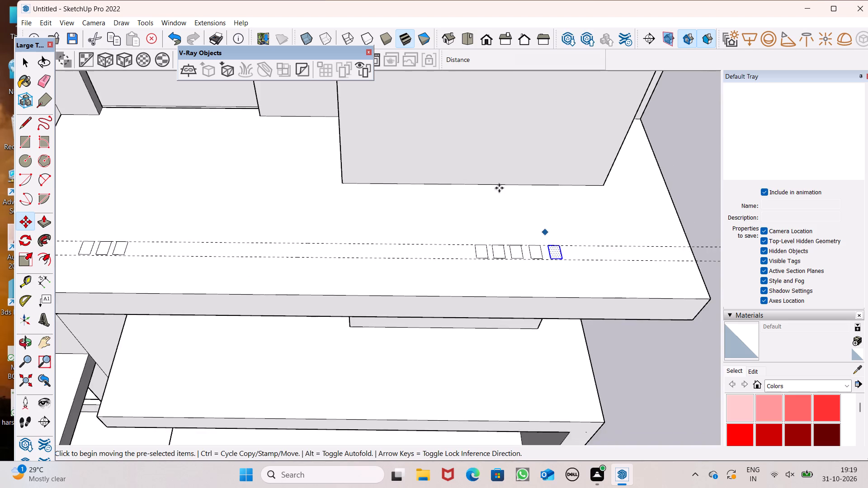
Erase the two guides running across the slab.
scroll(499, 188, "down", 15)
key("space")
left_click(647, 201)
scroll(643, 206, "down", 8)
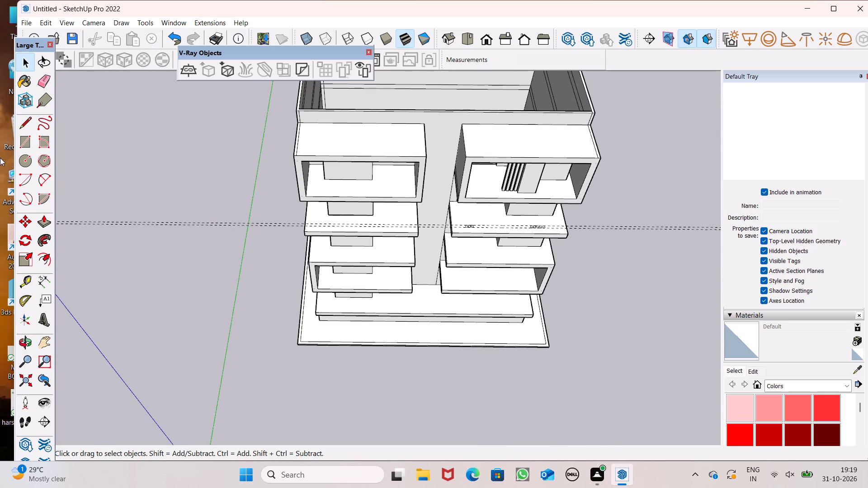
left_click(48, 79)
left_click_drag(80, 205, 84, 240)
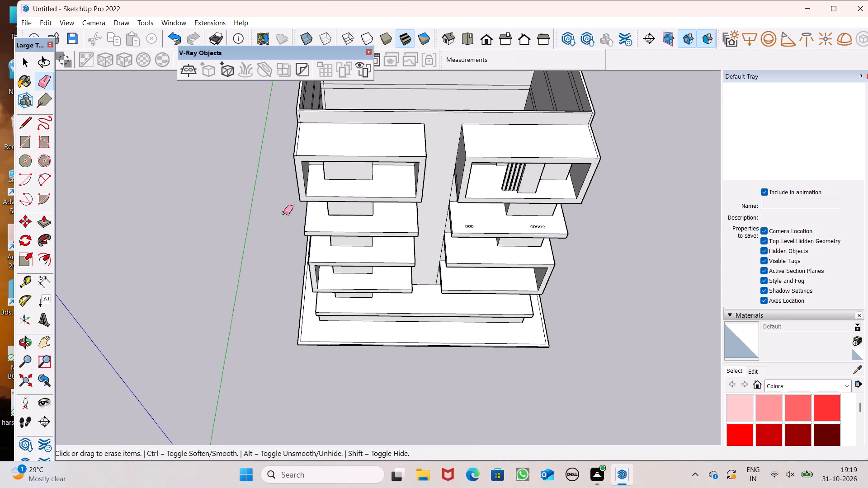
Push/Pull the three small rectangles beside the central wall into posts, the outer two 10' tall and the middle one about 8' 5 1/2".
scroll(272, 181, "up", 1)
left_click(52, 218)
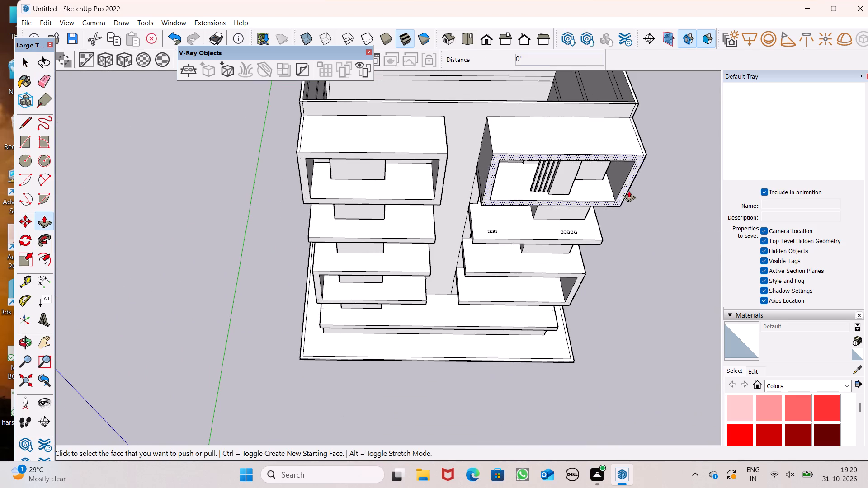
scroll(629, 191, "up", 7)
scroll(422, 235, "down", 6)
scroll(377, 254, "up", 7)
scroll(420, 239, "up", 6, "ctrl")
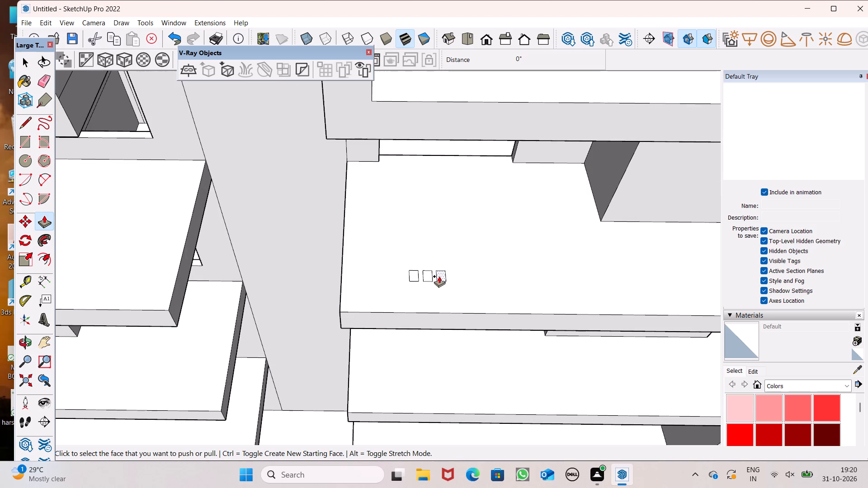
left_click_drag(440, 277, 485, 141)
left_click_drag(427, 279, 439, 146)
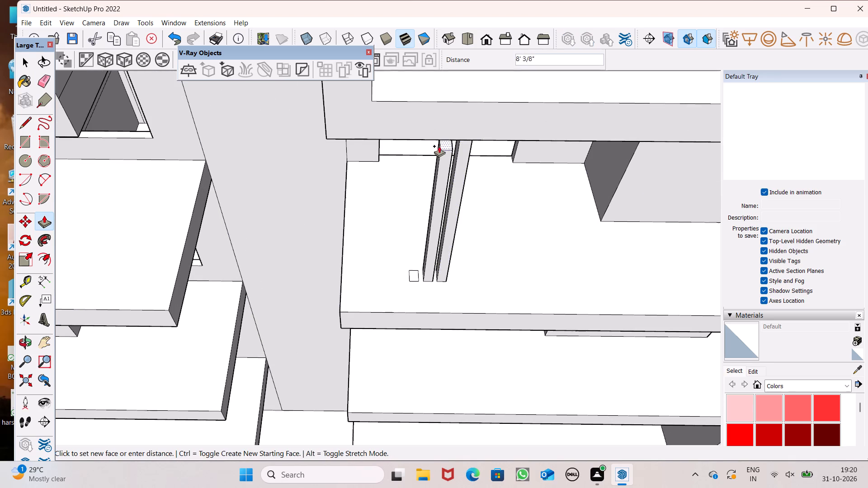
left_click_drag(439, 146, 443, 138)
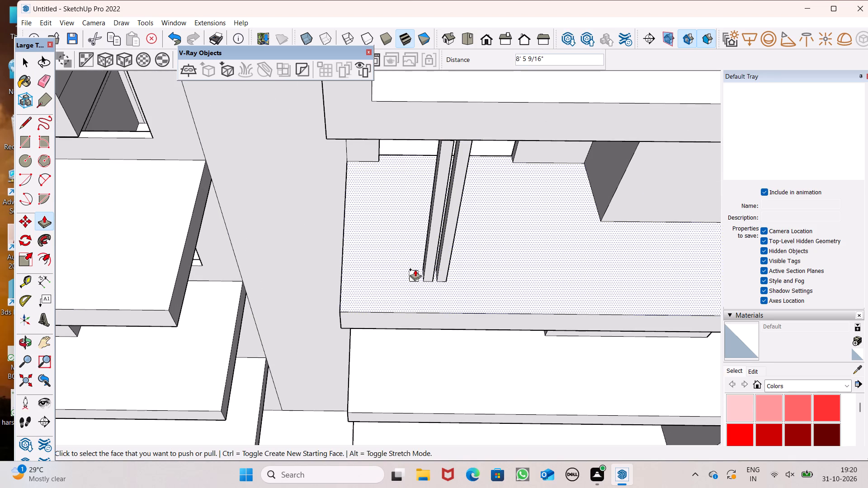
left_click_drag(414, 274, 419, 137)
Extend the shorter middle post of the row of three about 1' 6 1/2" up to the upper frame's underside.
scroll(458, 128, "up", 1)
middle_click_drag(463, 115, 483, 66)
scroll(448, 105, "up", 3)
scroll(432, 191, "down", 5)
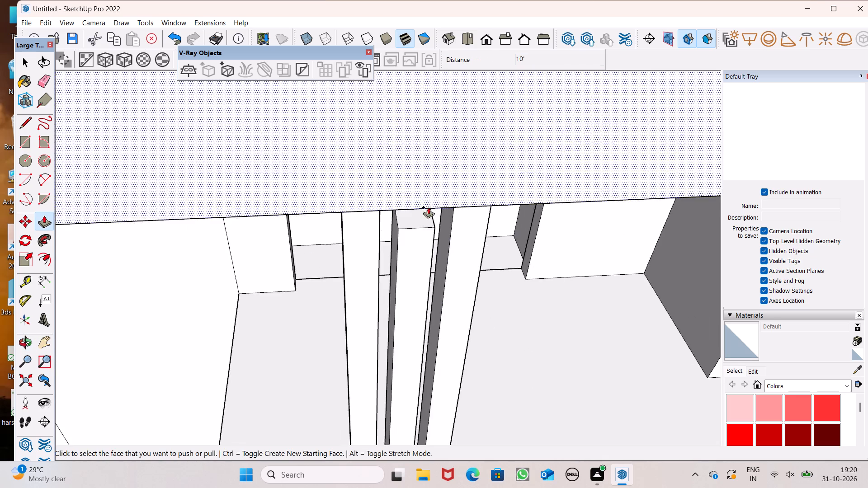
scroll(429, 199, "down", 5)
middle_click_drag(431, 209, 468, 102)
scroll(444, 192, "down", 2)
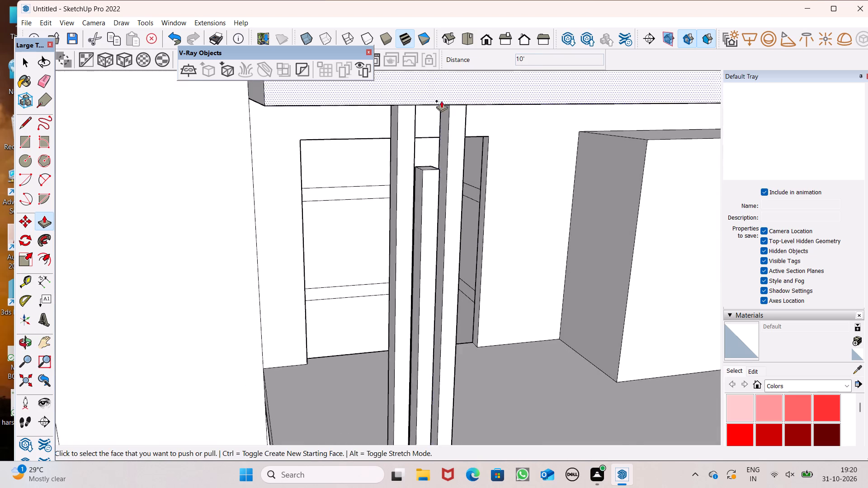
scroll(441, 99, "up", 7)
scroll(417, 221, "down", 3)
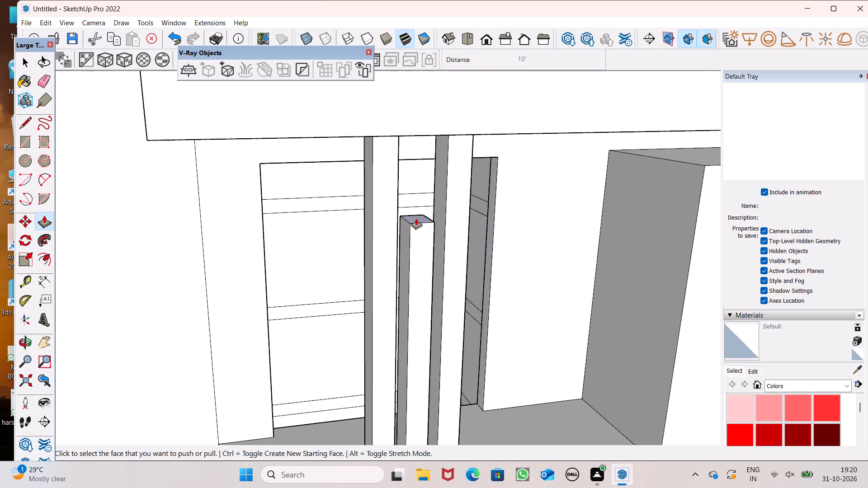
left_click_drag(417, 216, 433, 143)
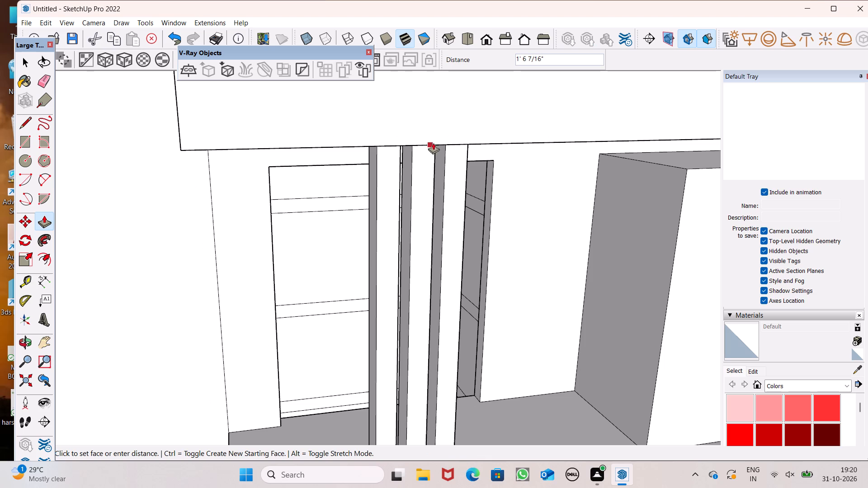
left_click_drag(433, 143, 436, 144)
Push/Pull the five small rectangles near the slab's outer end into posts, the inner four 10' to the frame's underside, the outermost slightly shorter.
scroll(410, 155, "down", 15)
middle_click_drag(403, 194, 348, 220)
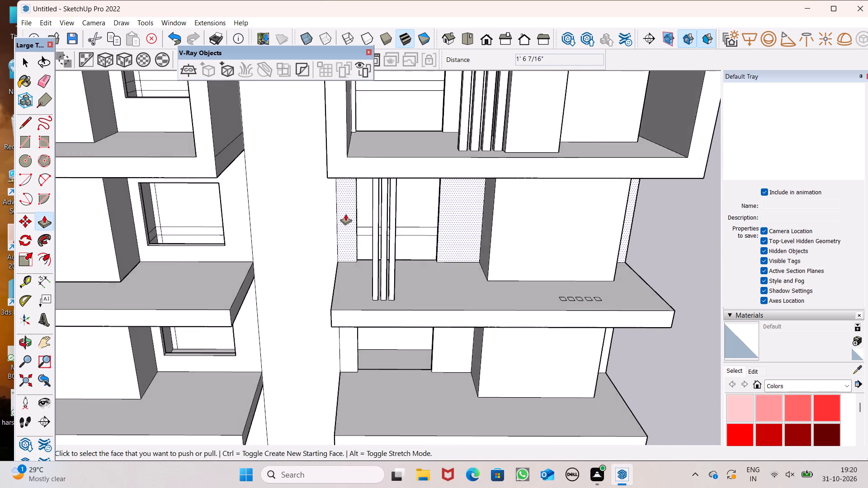
scroll(345, 214, "down", 4)
scroll(486, 259, "up", 5)
scroll(533, 261, "down", 4)
middle_click_drag(528, 284, 513, 357)
scroll(518, 329, "up", 6)
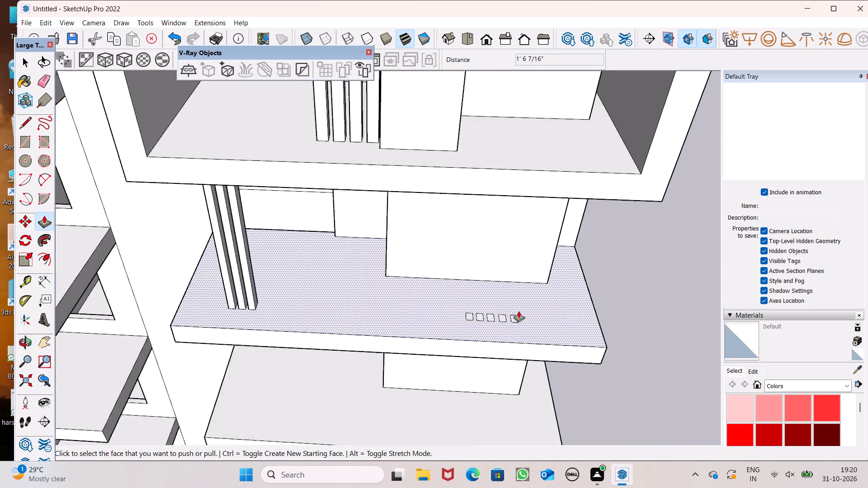
scroll(519, 311, "up", 1)
left_click_drag(516, 319, 570, 169)
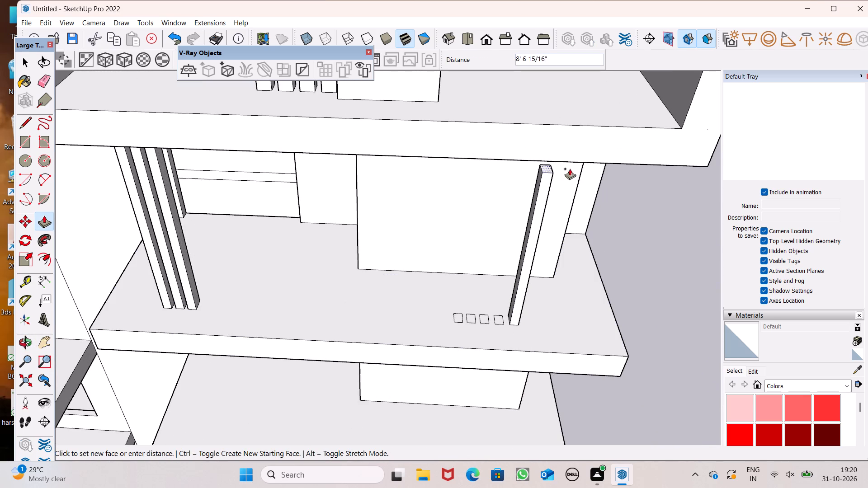
left_click_drag(570, 169, 577, 158)
left_click_drag(495, 319, 500, 158)
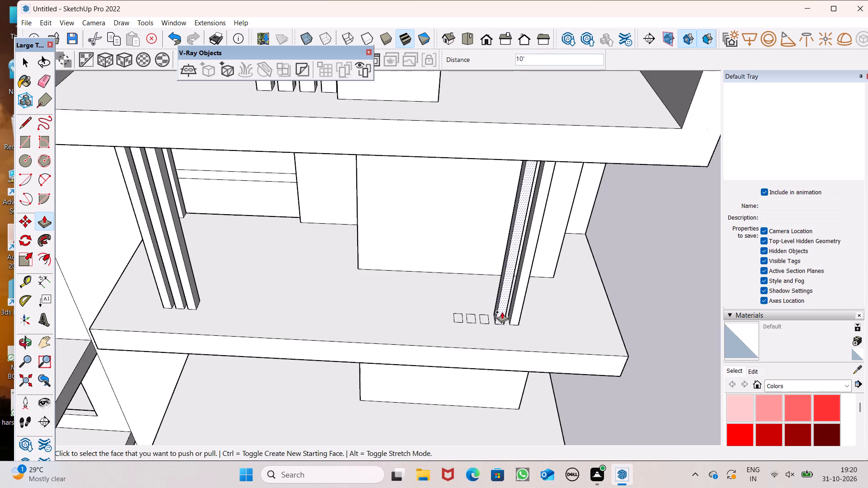
left_click_drag(486, 320, 497, 160)
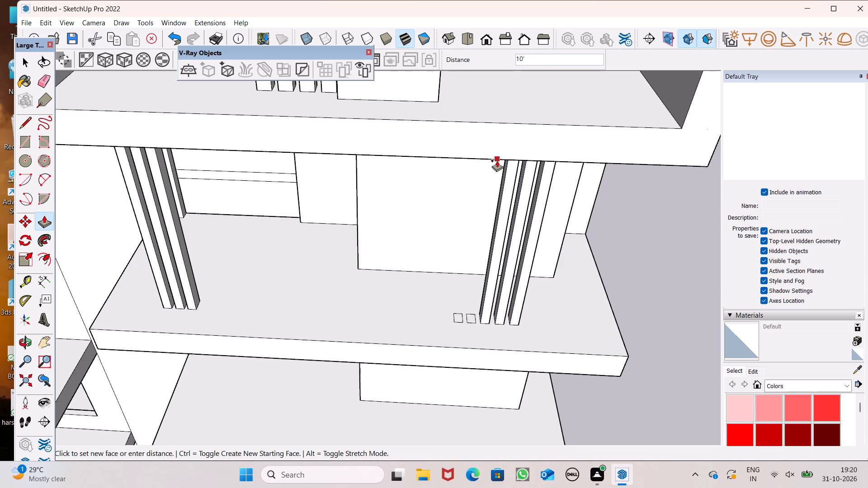
left_click_drag(497, 160, 497, 160)
left_click_drag(471, 319, 471, 280)
left_click_drag(471, 280, 489, 160)
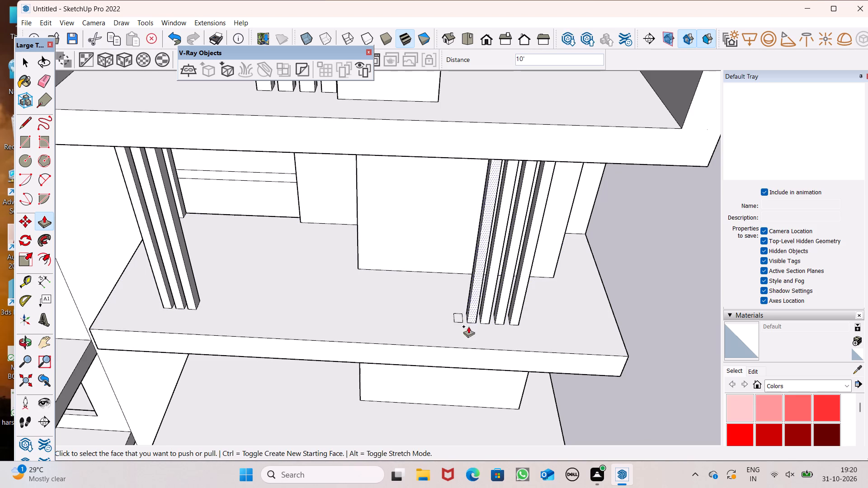
left_click_drag(459, 315, 467, 181)
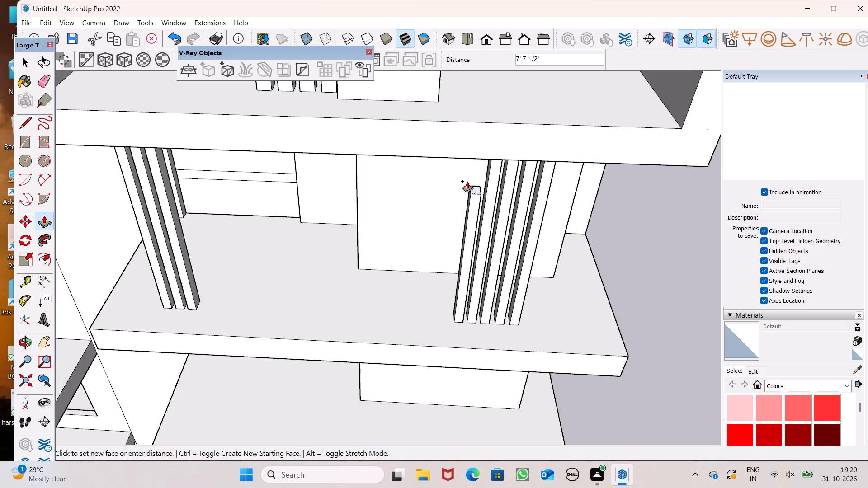
left_click_drag(467, 181, 473, 155)
Push/Pull the top of the short outermost post in the row of five up to the upper frame's underside.
scroll(461, 199, "down", 4)
middle_click_drag(469, 240, 453, 70)
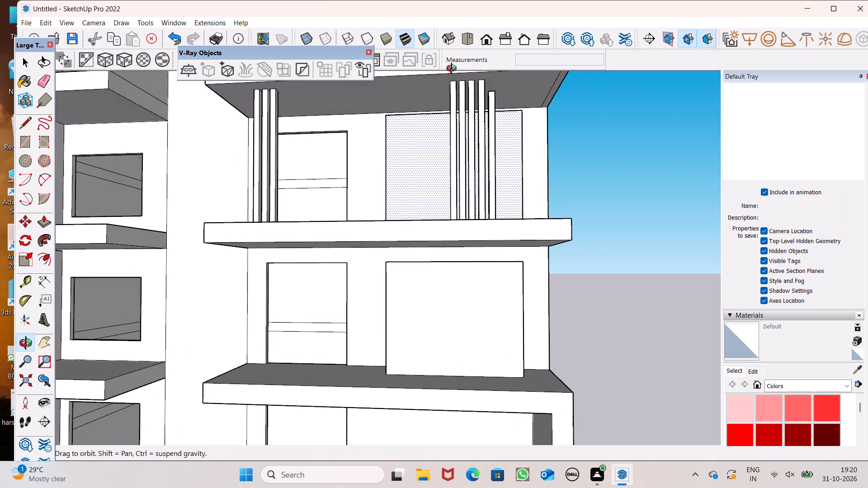
middle_click_drag(453, 70, 453, 71)
middle_click_drag(495, 133, 372, 228)
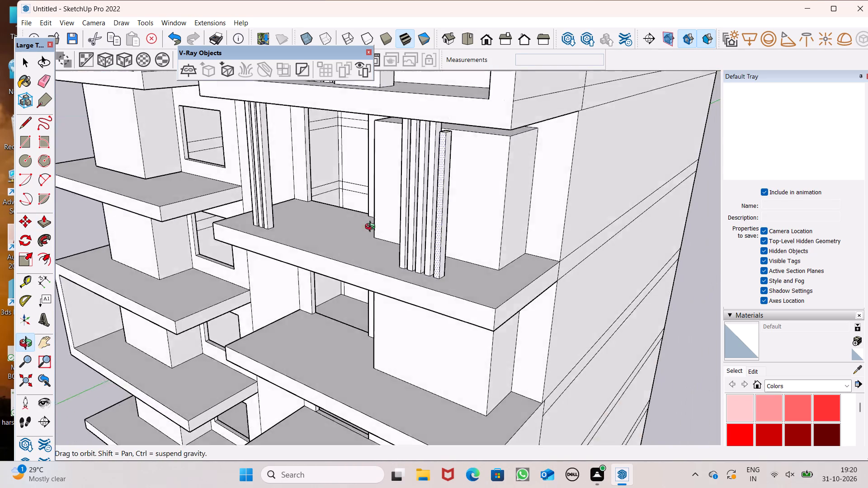
middle_click_drag(372, 228, 439, 283)
scroll(442, 275, "up", 5)
scroll(461, 214, "down", 5)
middle_click_drag(454, 215, 485, 134)
scroll(468, 110, "up", 3)
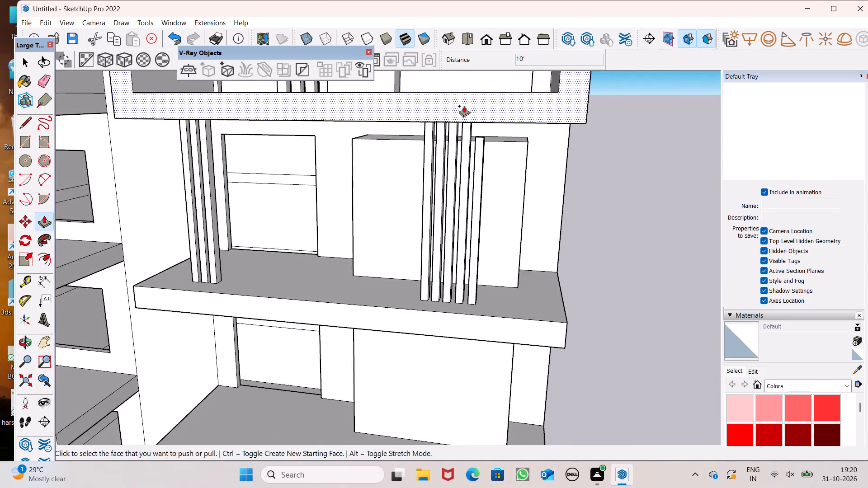
scroll(464, 106, "up", 10)
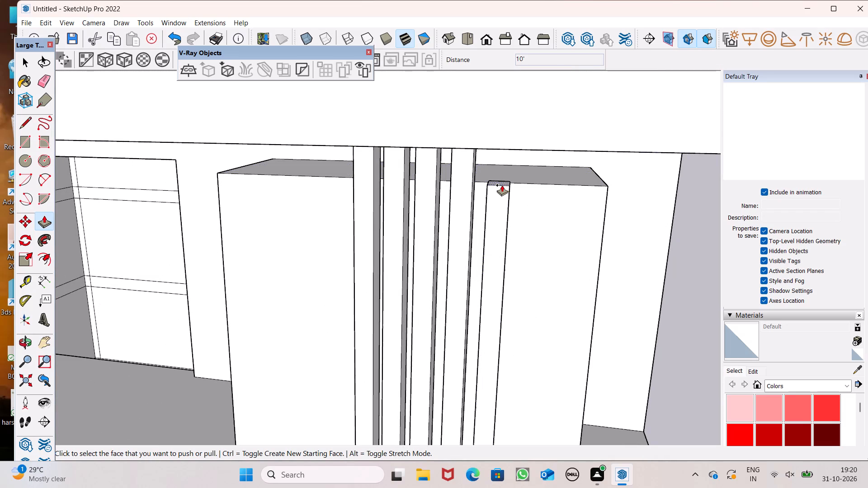
scroll(499, 183, "up", 1)
middle_click_drag(499, 192, 494, 222)
left_click_drag(494, 211, 530, 201)
scroll(513, 169, "down", 6)
middle_click_drag(518, 168, 428, 101)
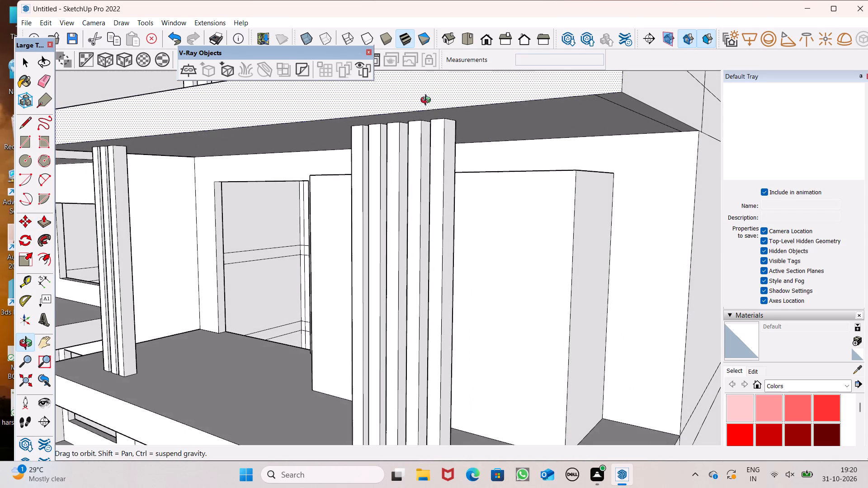
middle_click_drag(428, 101, 547, 131)
key("space")
Examine the whole front facade and the top framed bays from several angles.
scroll(471, 151, "down", 11)
middle_click_drag(463, 250, 531, 280)
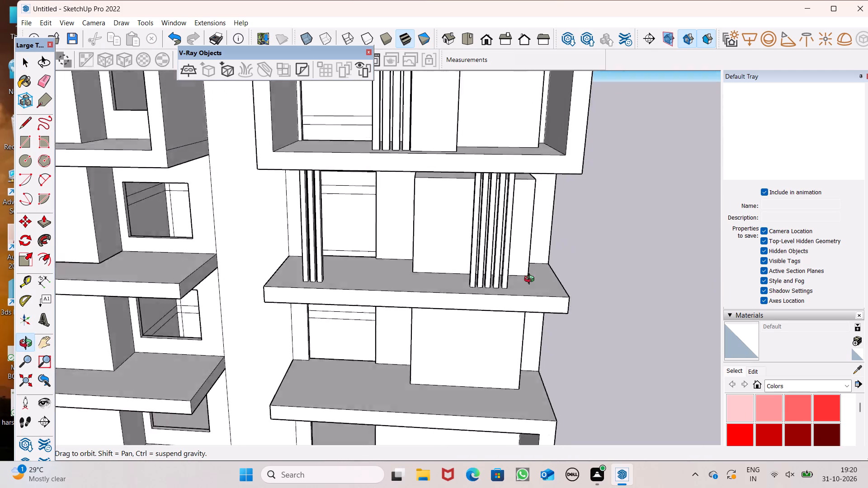
middle_click_drag(531, 280, 665, 299)
scroll(559, 257, "down", 6)
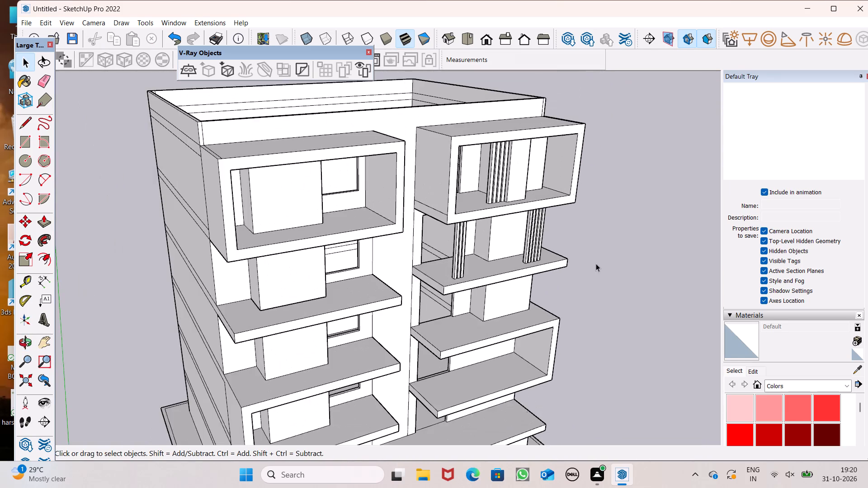
middle_click_drag(585, 260, 498, 244)
scroll(507, 211, "down", 2)
middle_click_drag(498, 207, 476, 205)
scroll(570, 189, "down", 4)
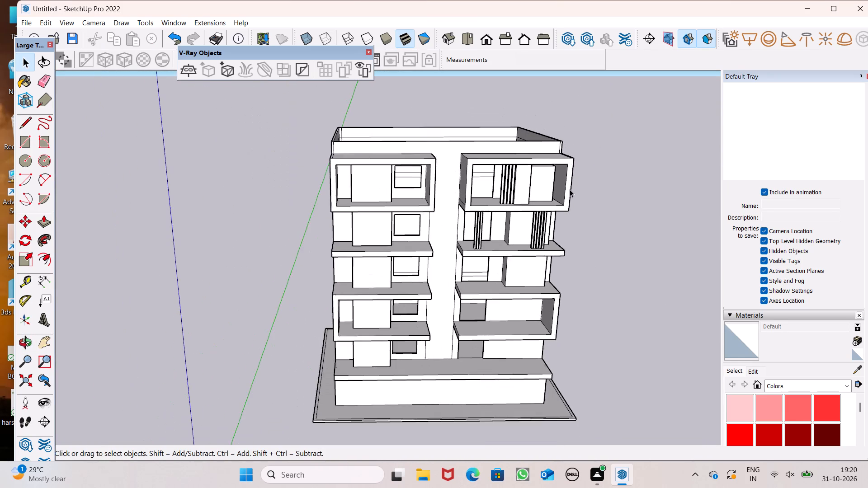
scroll(570, 189, "down", 2)
middle_click_drag(554, 220, 443, 127)
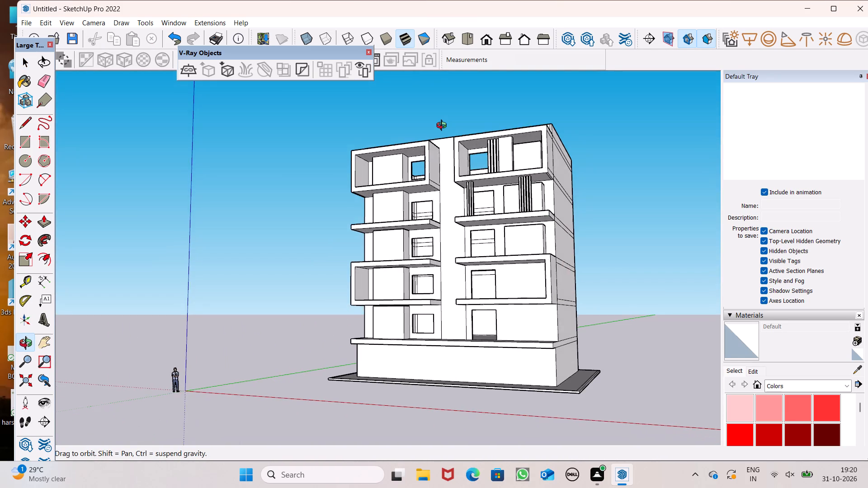
middle_click_drag(443, 127, 477, 225)
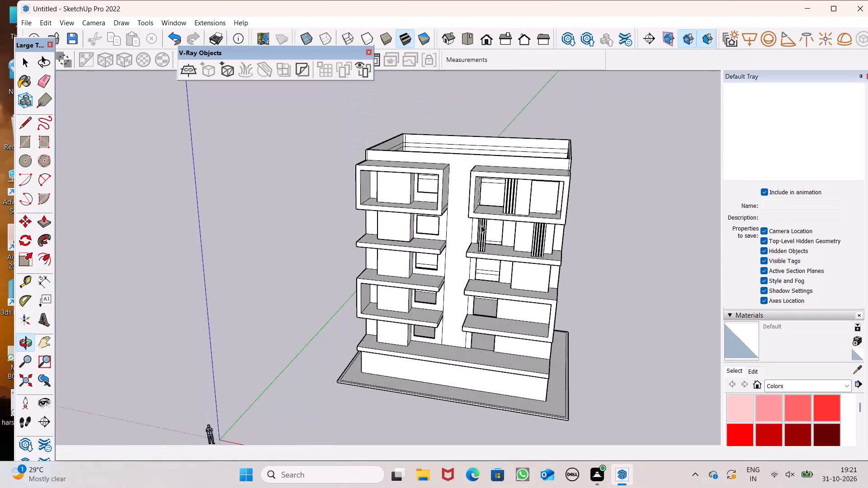
scroll(518, 188, "up", 7)
scroll(509, 175, "down", 1)
middle_click_drag(545, 297, 512, 252)
scroll(512, 252, "up", 5)
middle_click(512, 252)
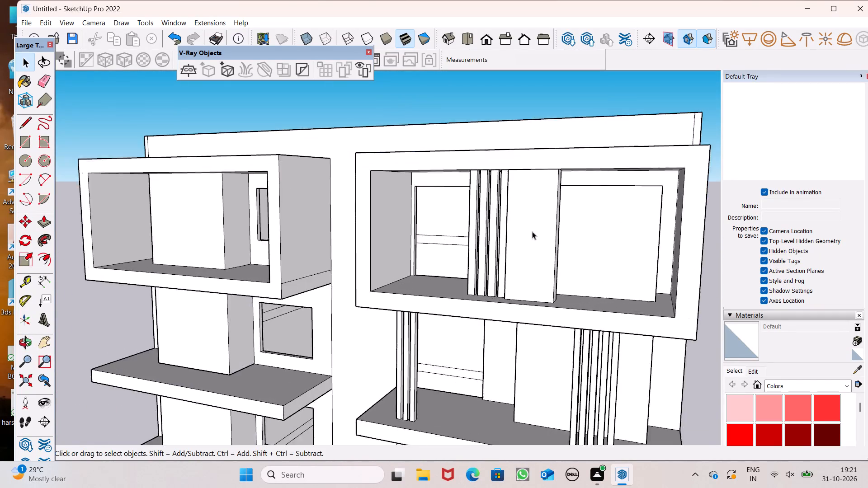
scroll(532, 231, "up", 3)
middle_click_drag(534, 232, 488, 220)
scroll(664, 225, "up", 1)
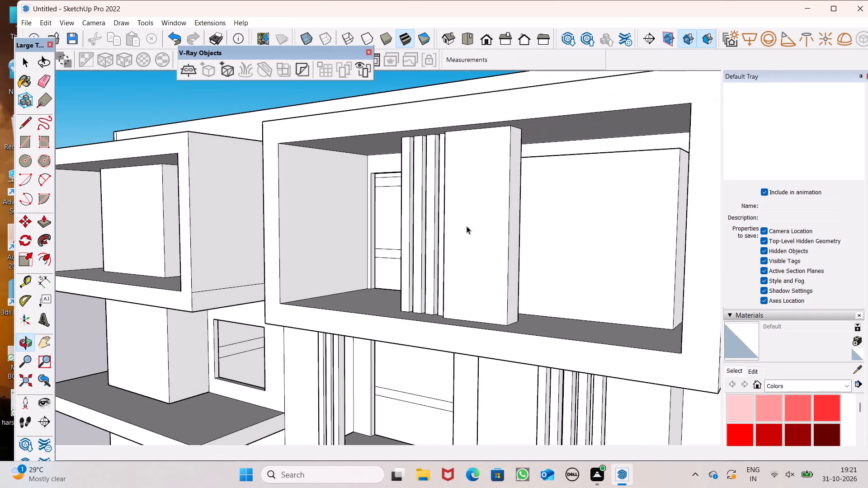
scroll(490, 230, "down", 2)
middle_click_drag(482, 235, 380, 270)
scroll(518, 293, "up", 1)
middle_click_drag(518, 292, 526, 286)
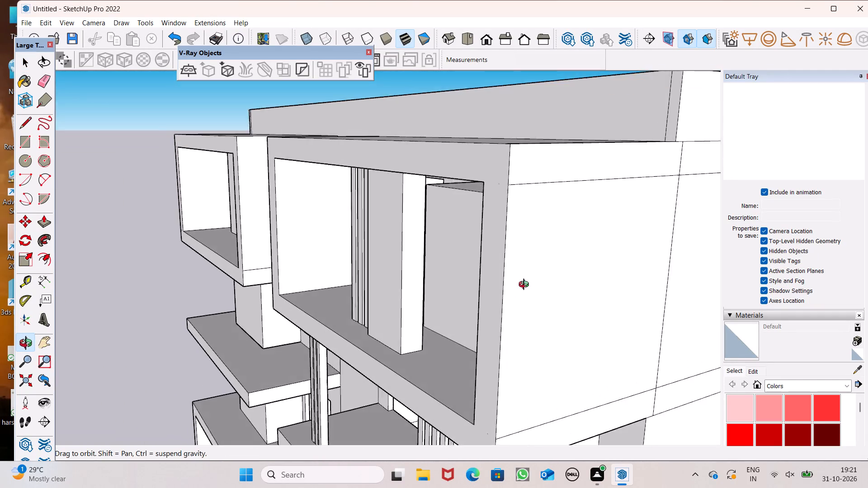
middle_click_drag(526, 286, 737, 239)
scroll(737, 239, "up", 1)
scroll(338, 270, "down", 4)
scroll(394, 248, "down", 1)
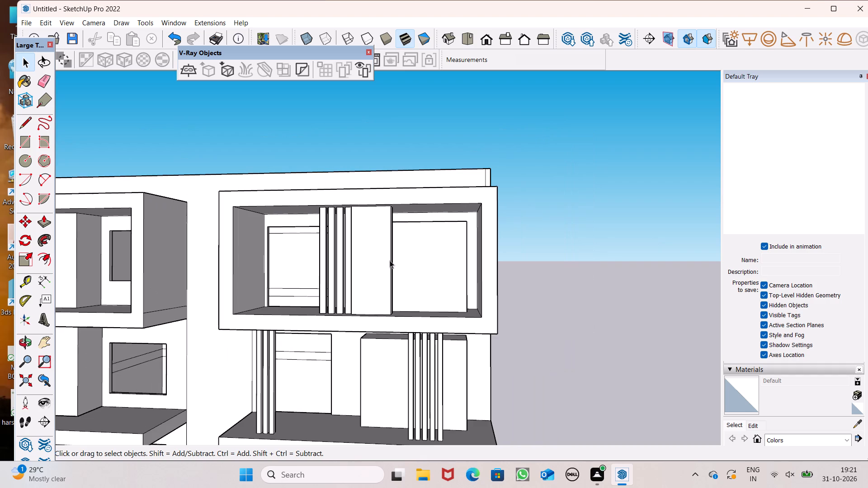
Draw a full-height vertical strip about 2 5/8" by 8' 9 3/8" midway across the recessed wall panel beside the top frame's wide pillar.
left_click(28, 137)
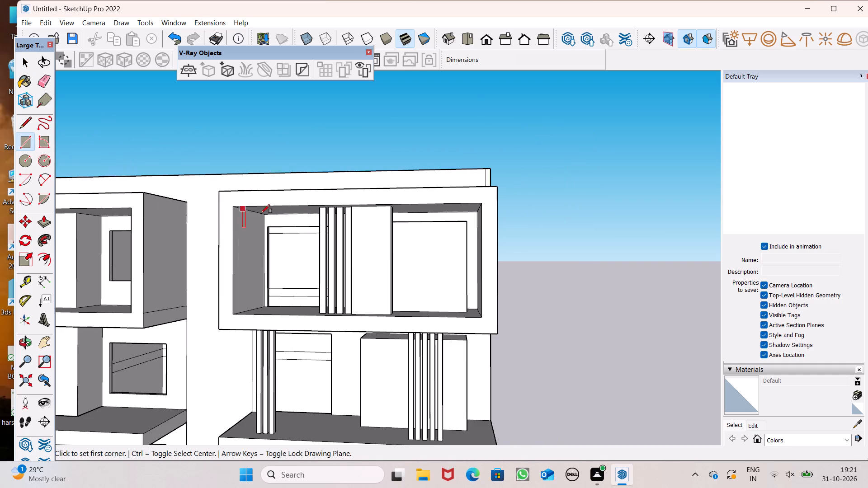
scroll(289, 214, "up", 4)
scroll(373, 207, "down", 3)
middle_click_drag(448, 211, 455, 208)
scroll(473, 218, "up", 2)
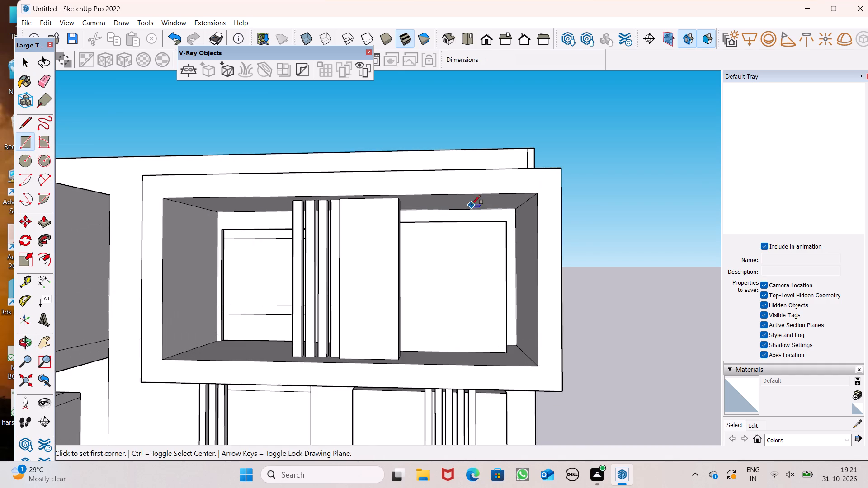
scroll(467, 214, "up", 2)
scroll(457, 235, "down", 3)
scroll(449, 235, "up", 4)
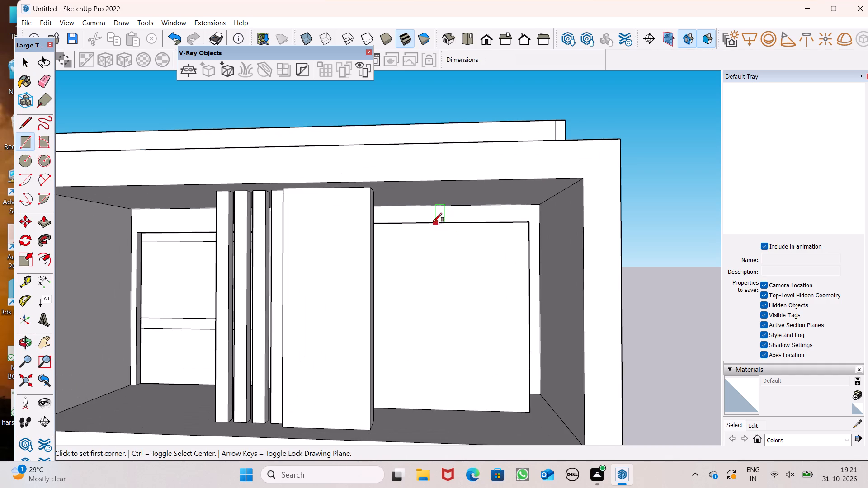
left_click(433, 222)
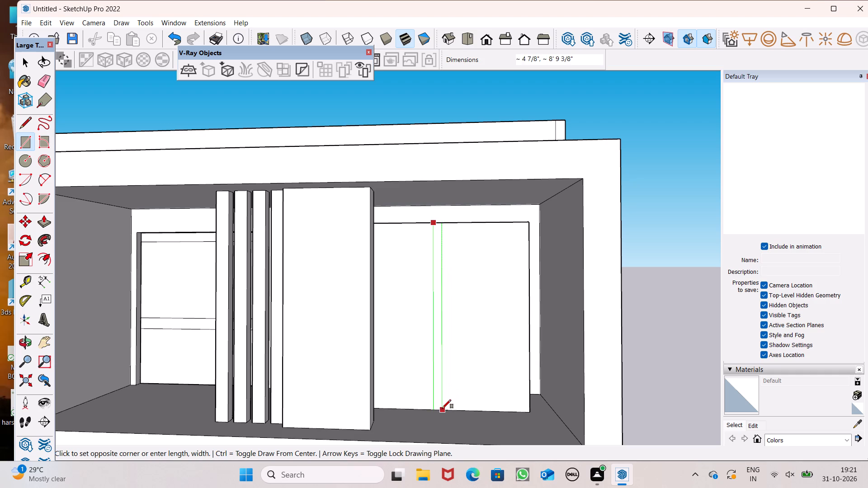
left_click(439, 408)
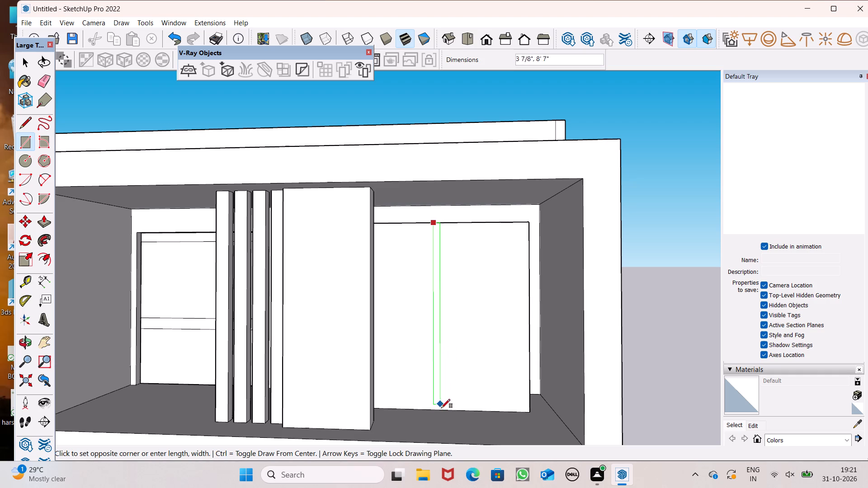
scroll(434, 411, "up", 7)
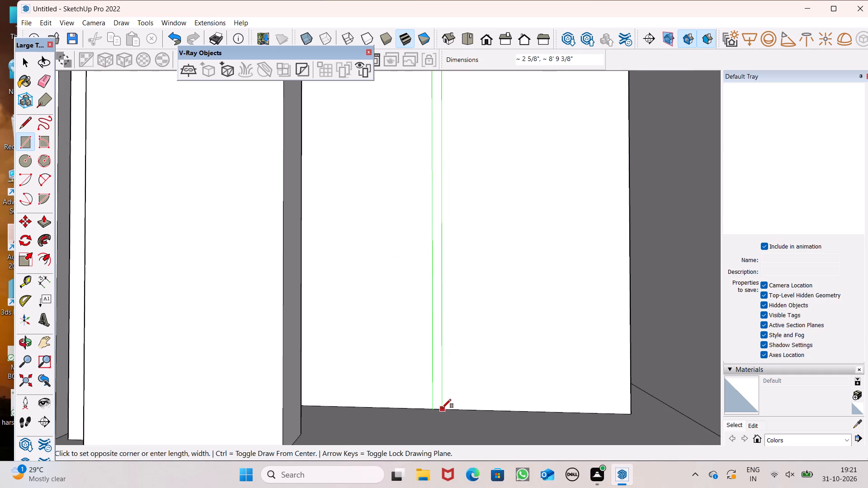
left_click(442, 408)
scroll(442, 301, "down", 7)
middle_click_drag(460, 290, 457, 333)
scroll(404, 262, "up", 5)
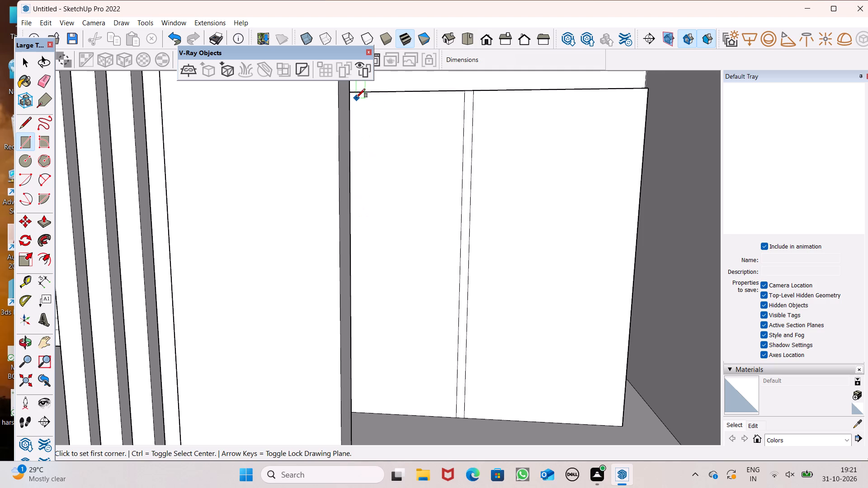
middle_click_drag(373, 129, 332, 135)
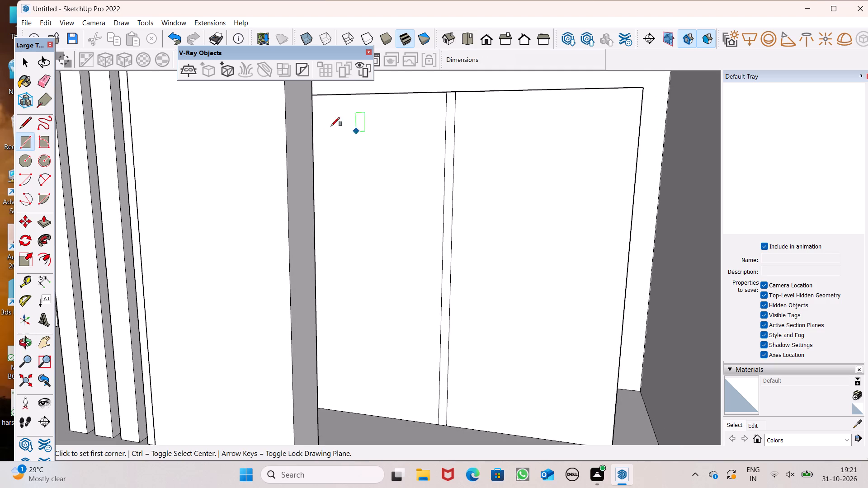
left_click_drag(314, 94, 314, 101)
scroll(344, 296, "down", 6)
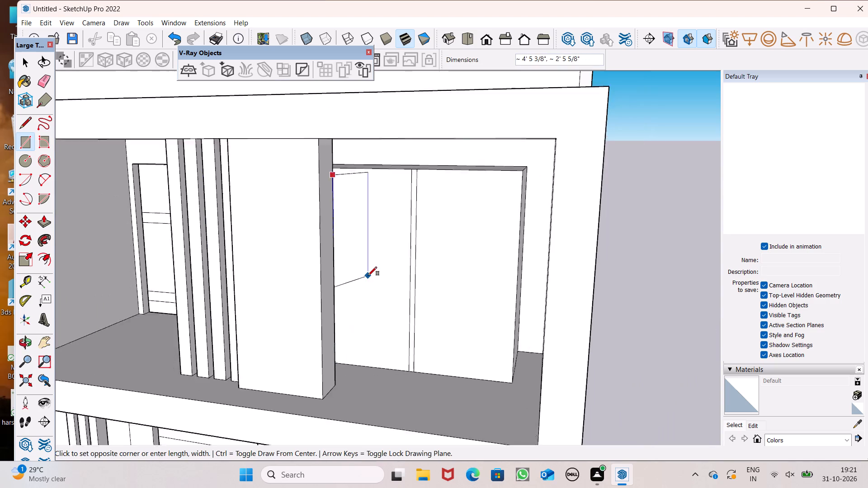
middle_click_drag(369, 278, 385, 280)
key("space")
Copy the vertical strip across the recessed panel to its end beside the wide pillar.
scroll(372, 222, "down", 2)
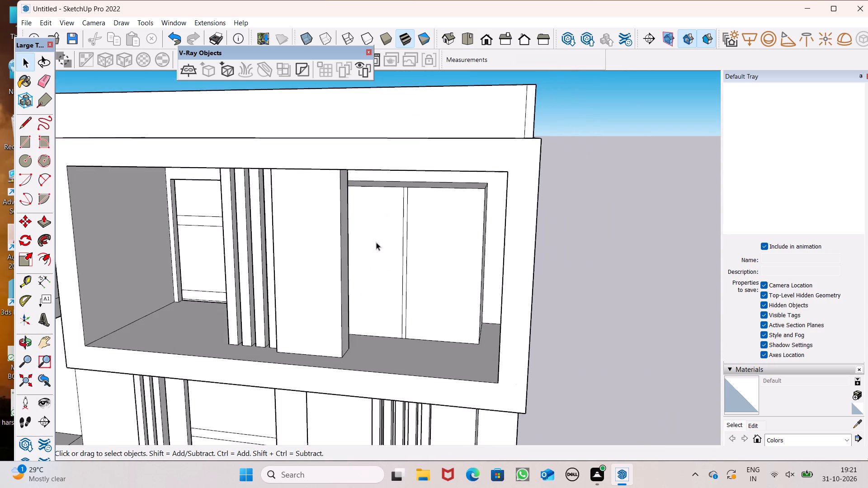
middle_click_drag(363, 263, 293, 305)
scroll(370, 225, "up", 8)
middle_click_drag(406, 298, 411, 235)
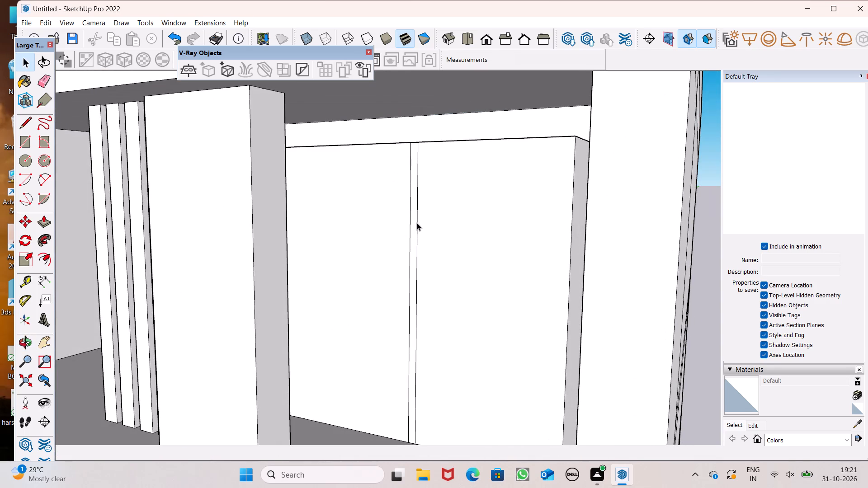
left_click(415, 223)
left_click(412, 223)
double_click(411, 223)
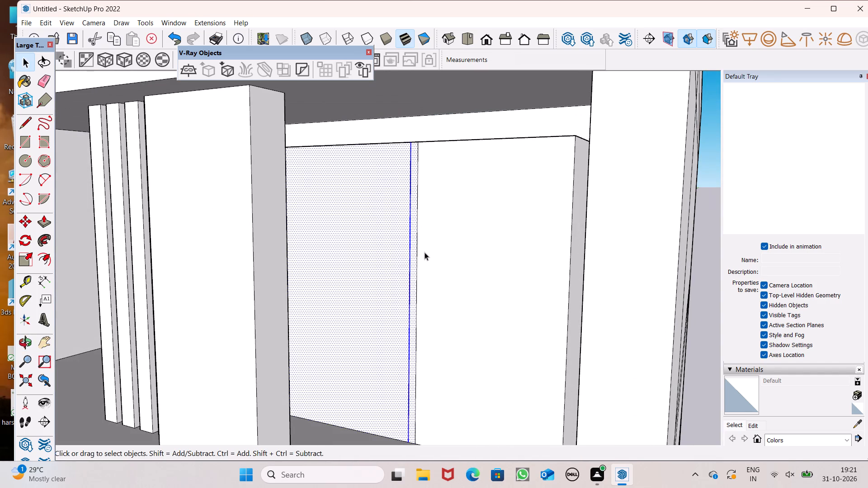
scroll(427, 250, "down", 4)
left_click(697, 216)
scroll(456, 237, "up", 6)
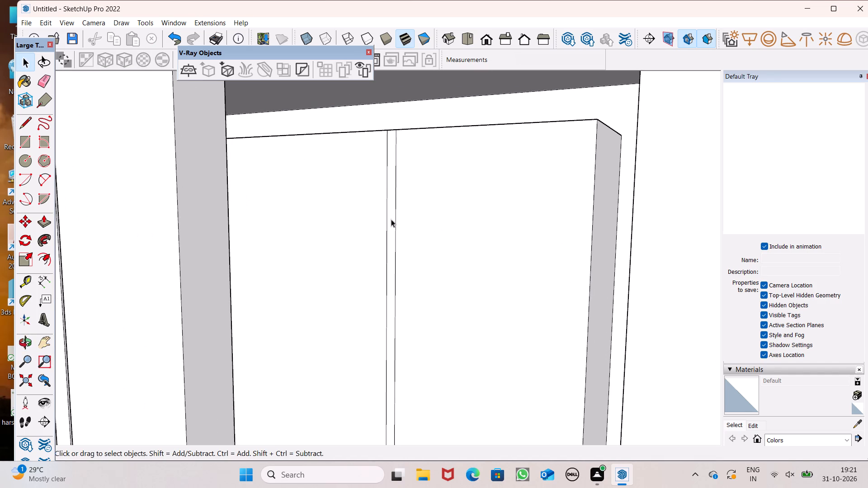
double_click(393, 217)
scroll(435, 235, "down", 6)
middle_click_drag(489, 288, 512, 303)
key("m")
key("Return")
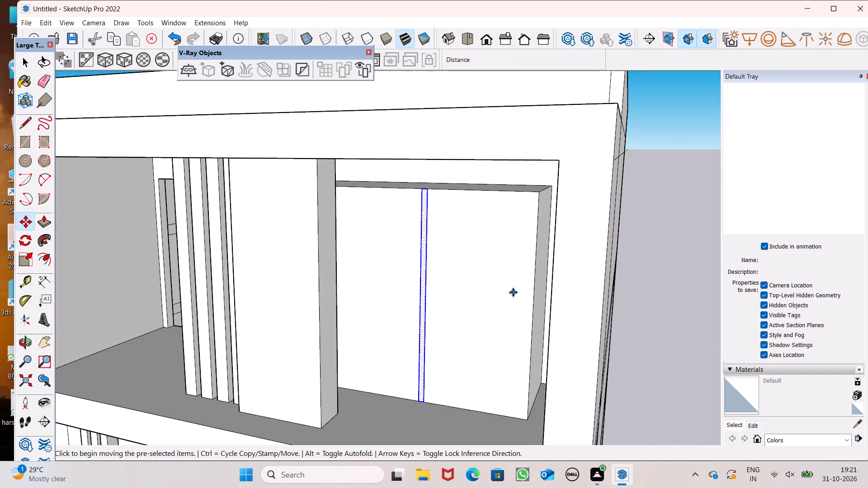
scroll(430, 160, "up", 7)
left_click_drag(452, 181, 391, 177)
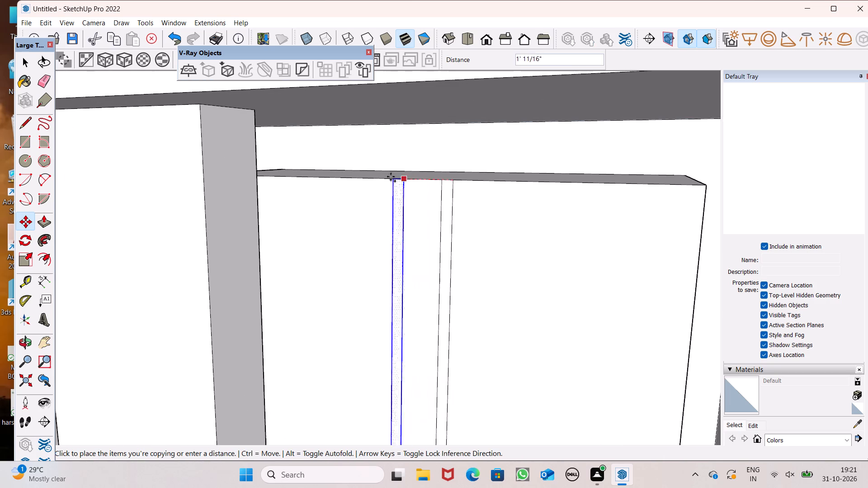
left_click_drag(391, 177, 268, 173)
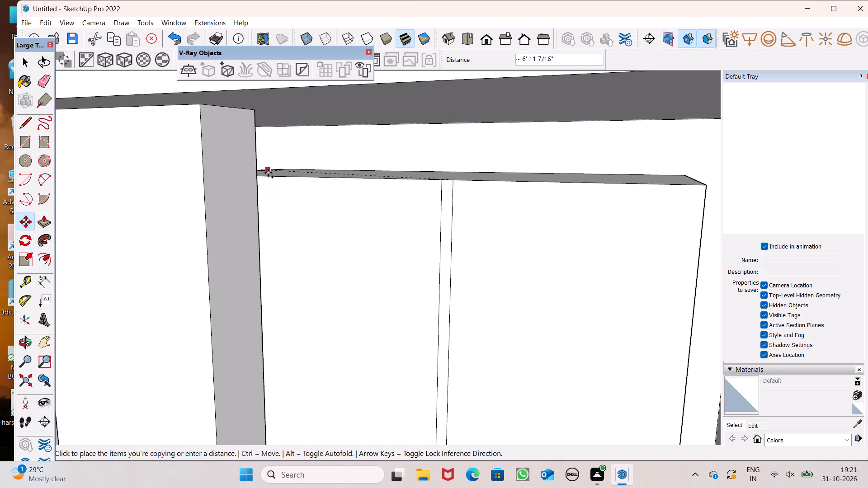
left_click_drag(268, 173, 268, 178)
scroll(312, 179, "down", 10)
middle_click(340, 209)
key("space")
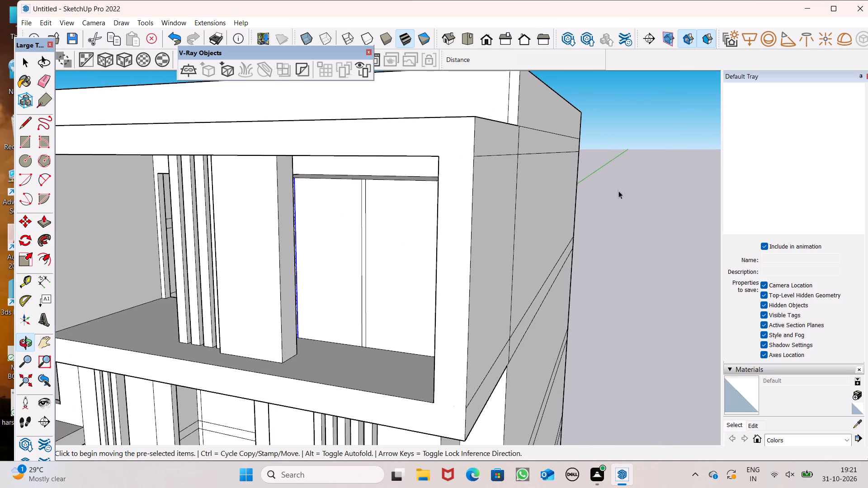
left_click(684, 203)
Draw a full-width horizontal strip about 2 9/16" by 8' 6 1/8" across the middle of the top bay's panel beside the wide pillar.
middle_click_drag(329, 290, 298, 303)
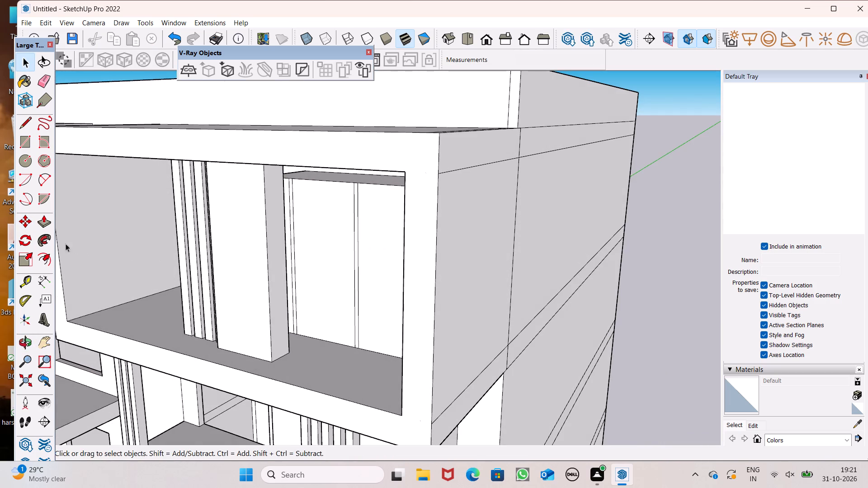
left_click(24, 144)
scroll(260, 216, "up", 2)
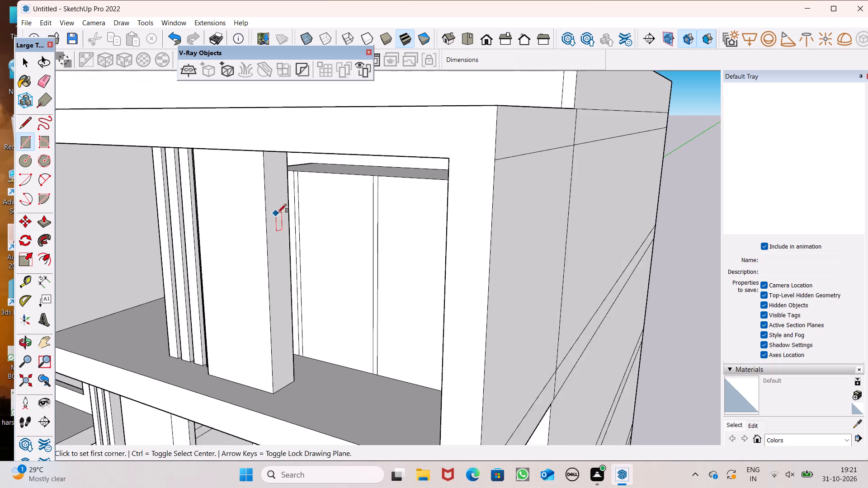
scroll(278, 213, "up", 1)
middle_click_drag(297, 249, 318, 240)
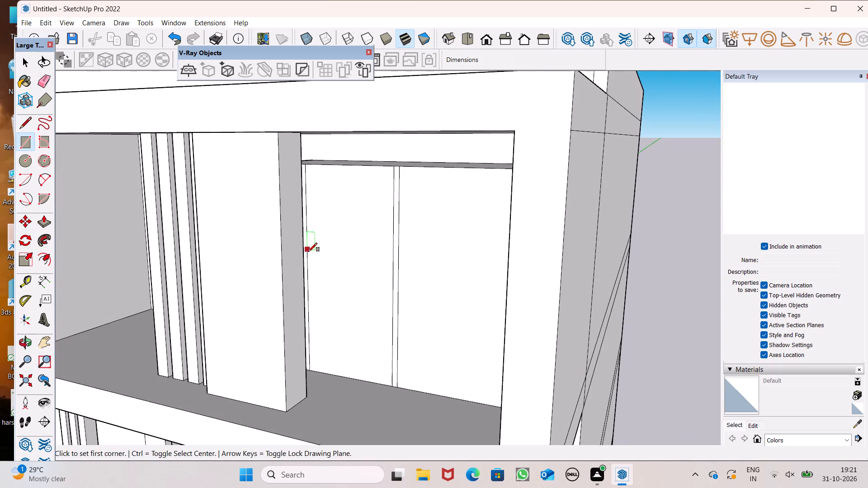
scroll(307, 252, "up", 2)
middle_click_drag(327, 267, 320, 277)
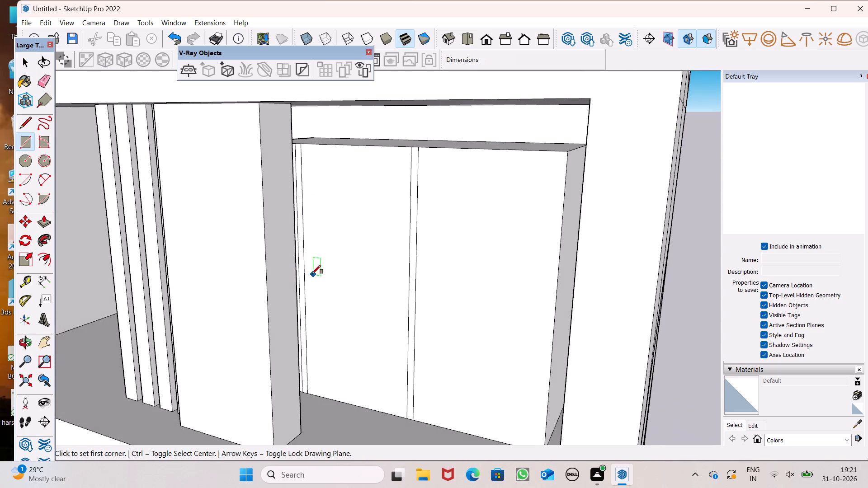
scroll(311, 273, "up", 2)
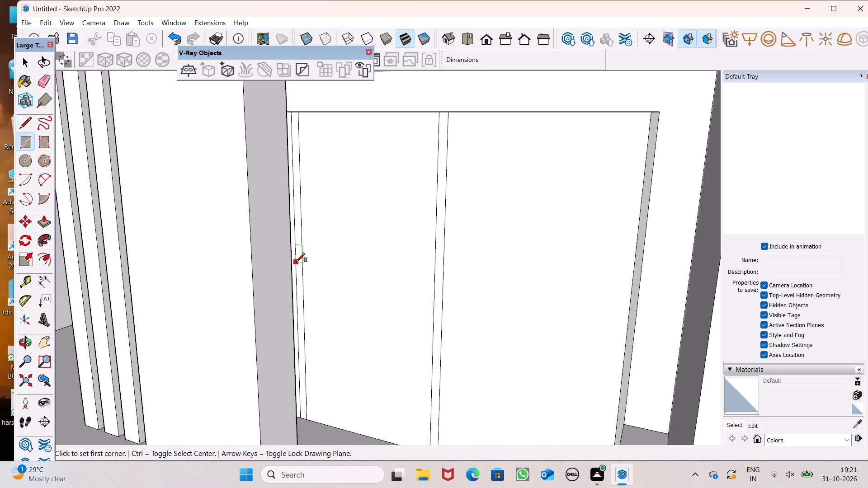
left_click(296, 262)
middle_click_drag(378, 291, 487, 301)
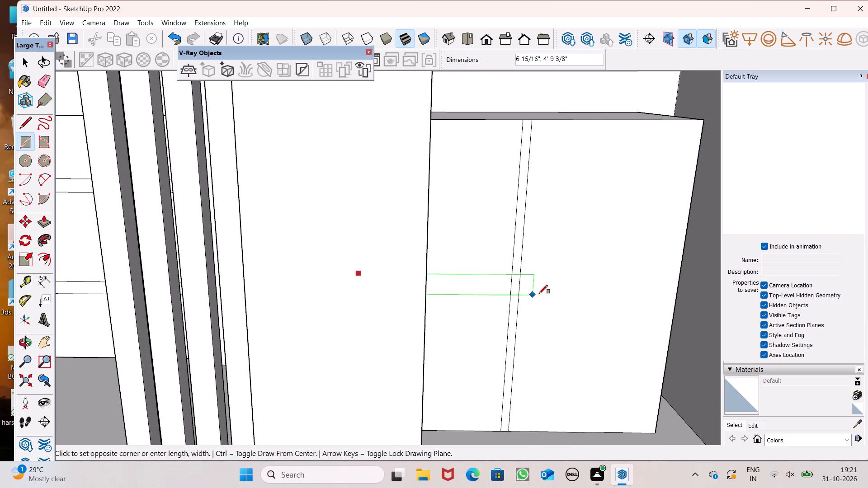
scroll(674, 284, "up", 5)
left_click(676, 282)
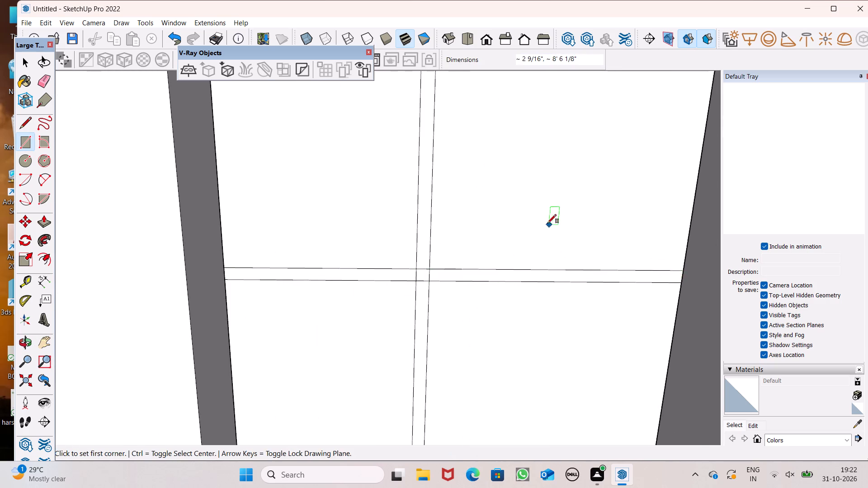
scroll(544, 228, "down", 5)
middle_click_drag(557, 274, 441, 255)
scroll(471, 180, "down", 6)
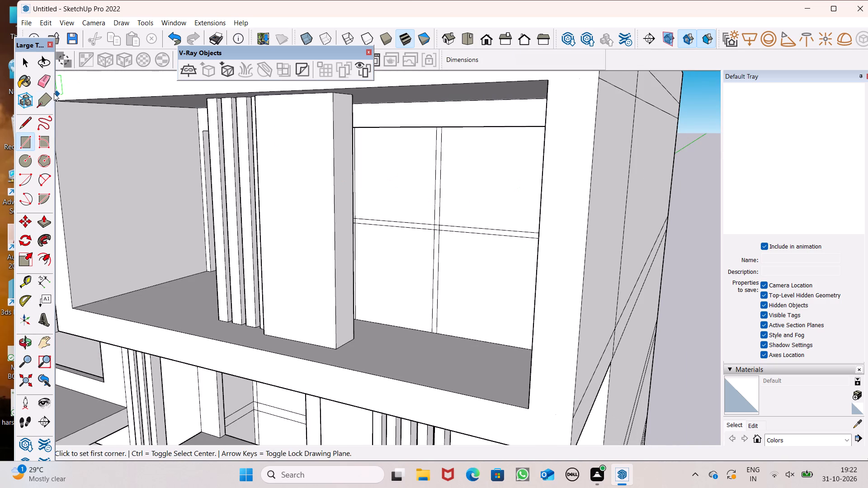
Erase the overlapping line segments where the horizontal strip meets the middle vertical strip and the vertical strip beside the pillar.
left_click(47, 87)
scroll(457, 249, "up", 5)
scroll(458, 233, "down", 4)
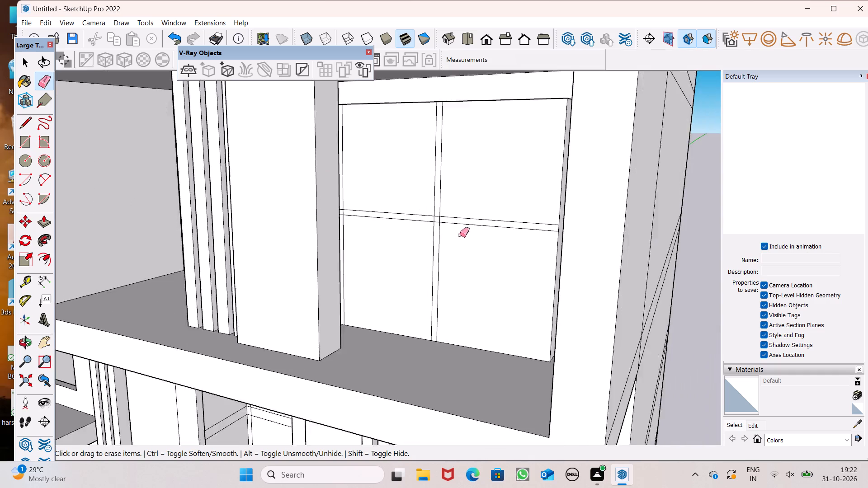
scroll(460, 235, "down", 1)
scroll(379, 235, "up", 6)
scroll(371, 207, "down", 3)
scroll(355, 199, "up", 6)
scroll(410, 180, "down", 3)
middle_click_drag(432, 192, 414, 214)
scroll(334, 209, "up", 4)
left_click_drag(335, 187, 338, 209)
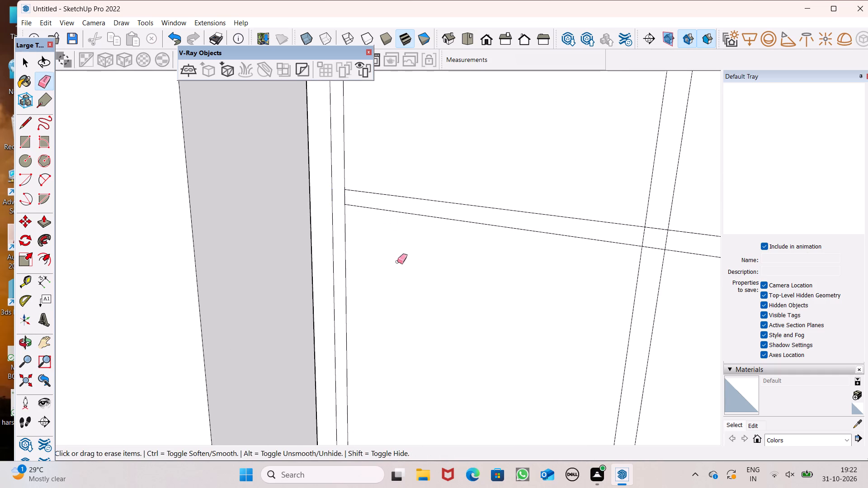
scroll(401, 274, "down", 6)
scroll(527, 263, "up", 5)
left_click_drag(528, 242, 528, 265)
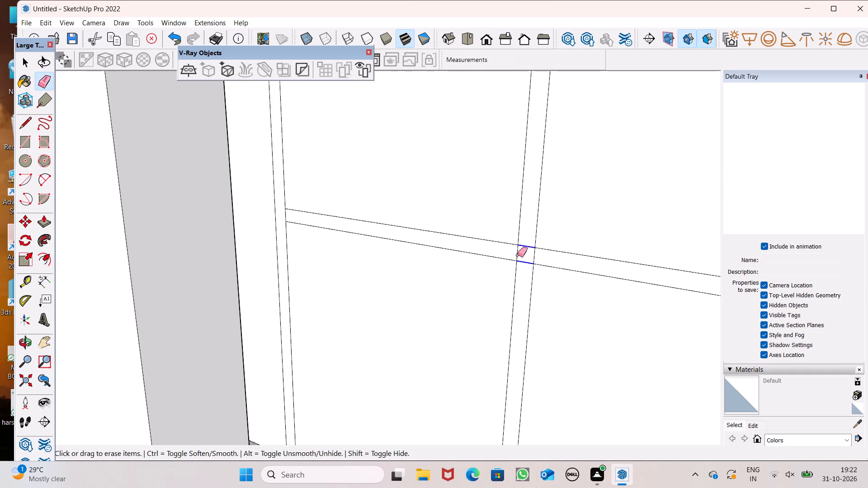
left_click_drag(514, 255, 541, 259)
scroll(506, 284, "down", 11)
middle_click_drag(485, 286, 483, 301)
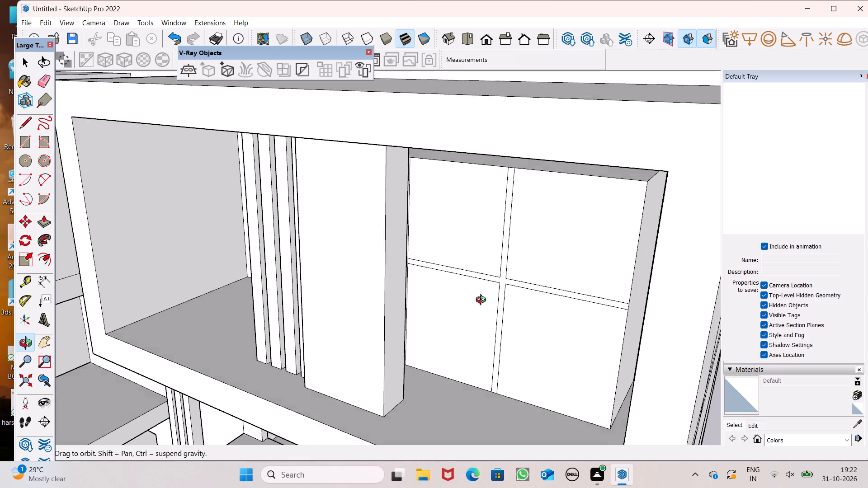
middle_click_drag(483, 301, 481, 314)
scroll(512, 233, "up", 7)
scroll(377, 300, "up", 5)
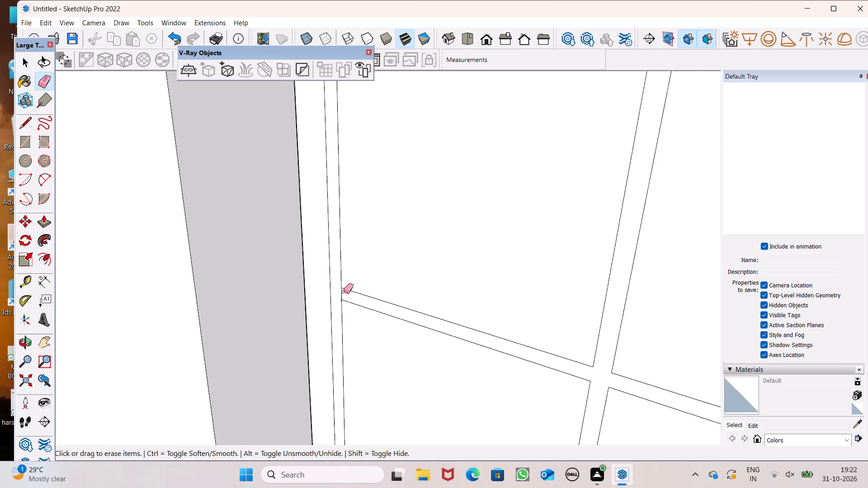
left_click(340, 295)
Push/Pull the joined strip grid on the top bay's panel 4' inward.
scroll(407, 290, "down", 7)
middle_click_drag(417, 272, 437, 194)
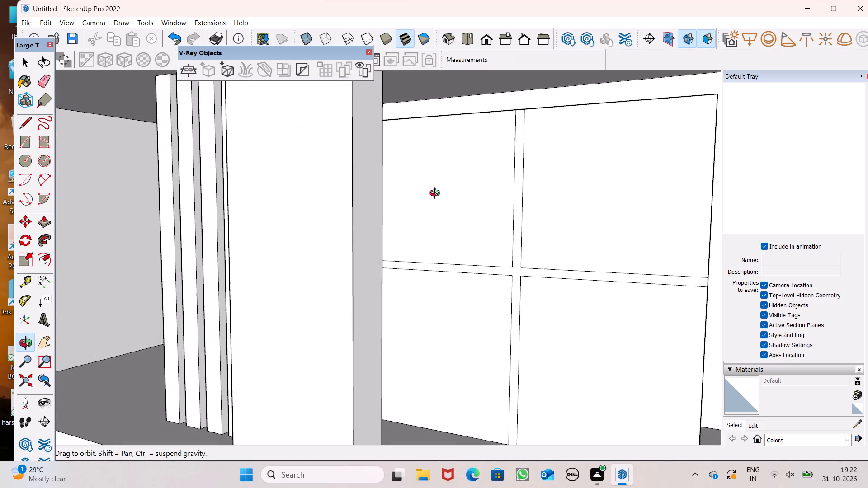
middle_click_drag(437, 194, 400, 204)
scroll(520, 105, "up", 7)
middle_click_drag(479, 140, 481, 150)
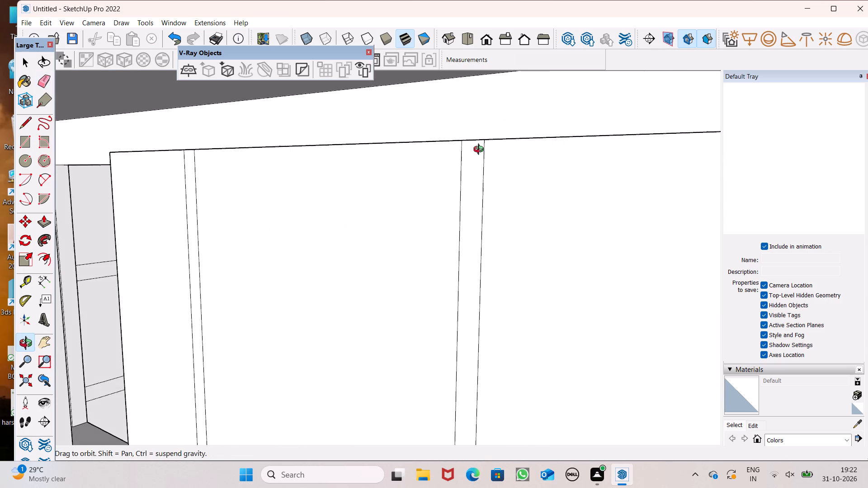
middle_click_drag(481, 150, 473, 196)
key("space")
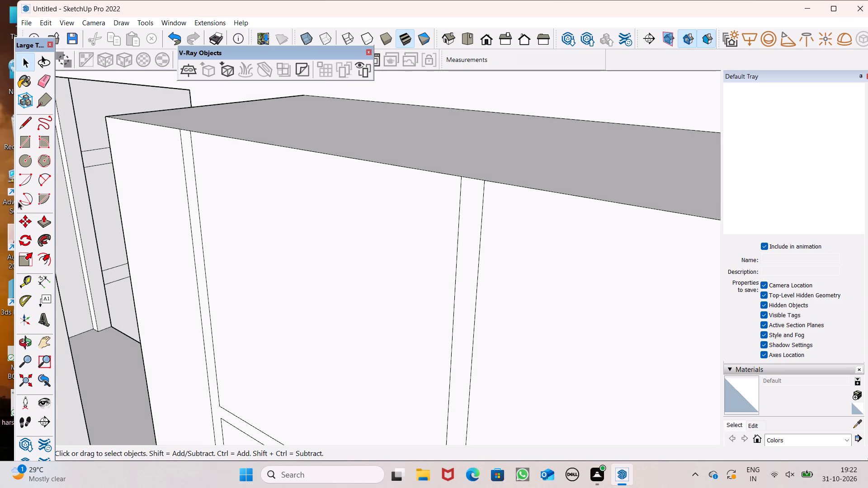
left_click(44, 222)
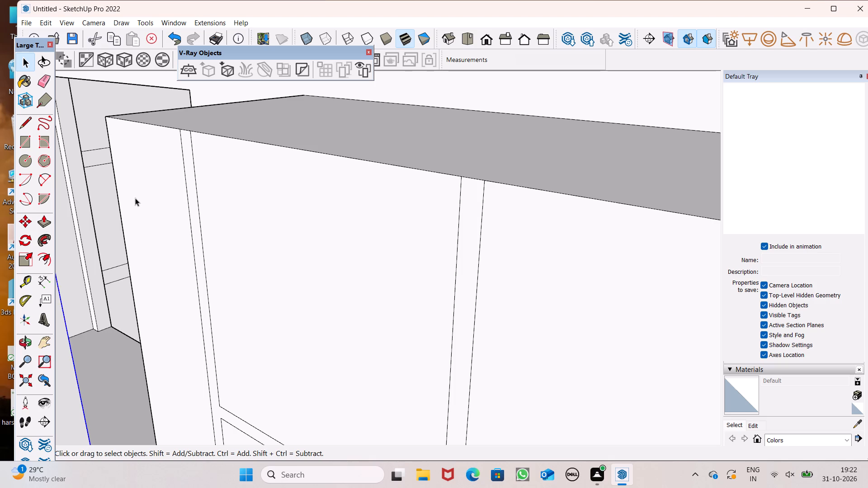
left_click(44, 221)
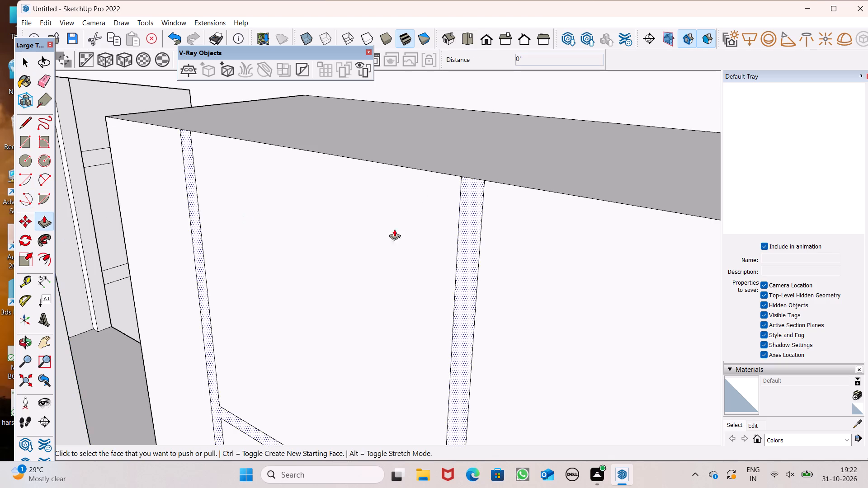
left_click_drag(465, 205, 499, 150)
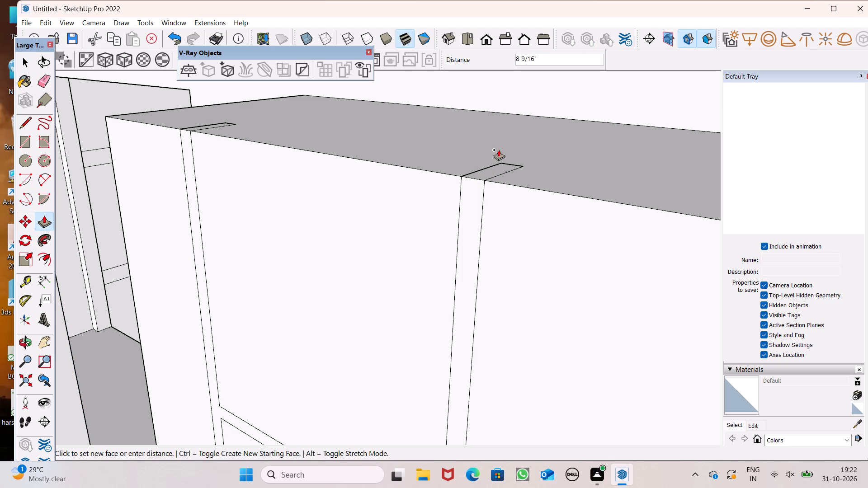
left_click_drag(499, 150, 545, 113)
Examine the front facade and the top bay's strip grid from several angles.
scroll(509, 99, "down", 8)
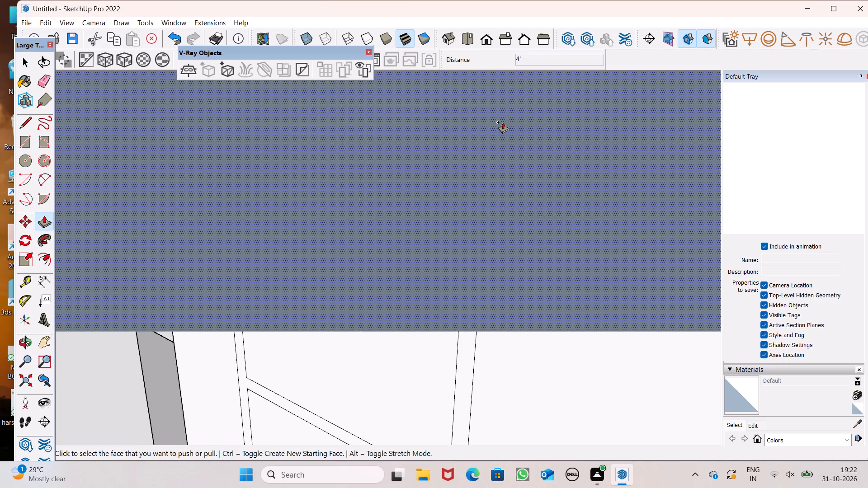
scroll(491, 102, "down", 14)
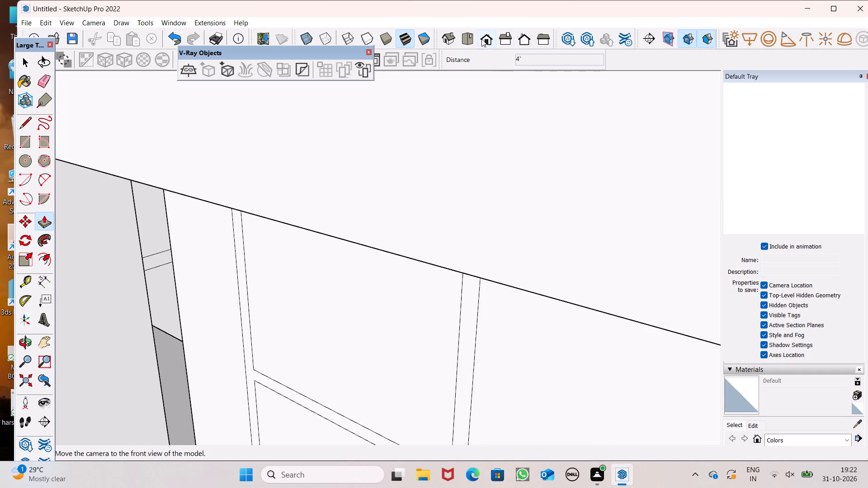
left_click(481, 38)
scroll(498, 204, "down", 6)
scroll(460, 262, "down", 4)
middle_click_drag(575, 285, 650, 338)
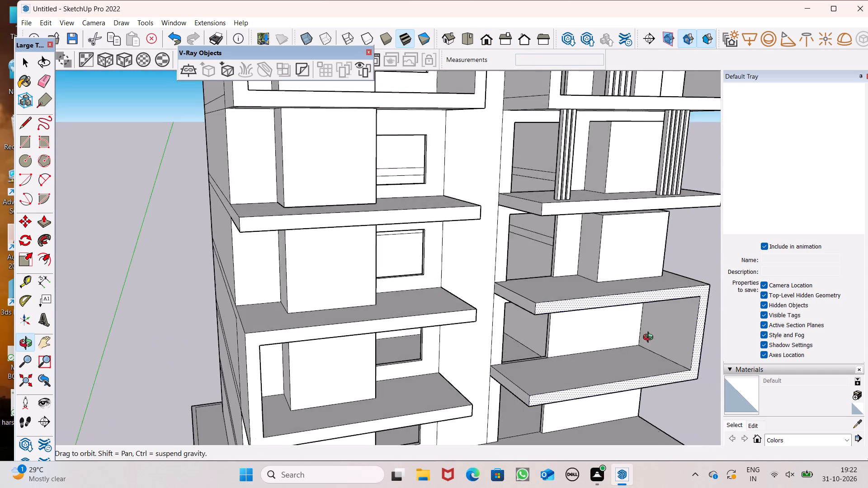
middle_click_drag(650, 338, 632, 395)
scroll(388, 253, "down", 6)
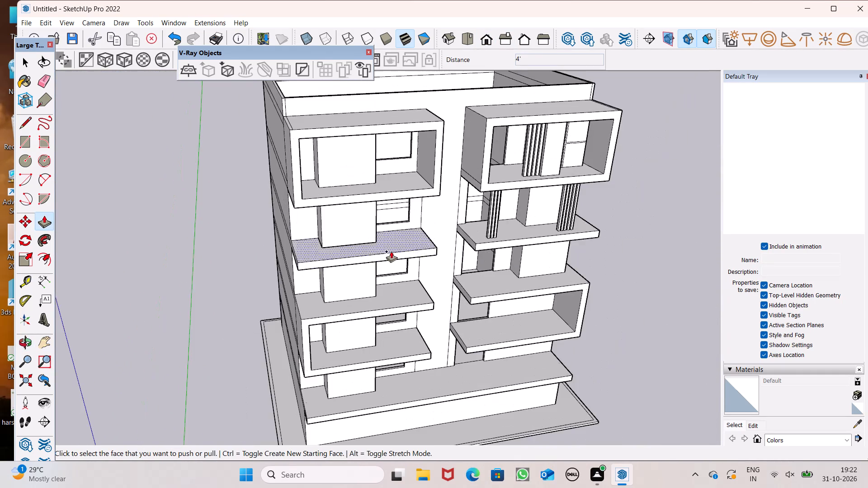
scroll(543, 160, "up", 8)
scroll(600, 155, "up", 1)
middle_click_drag(600, 155, 386, 142)
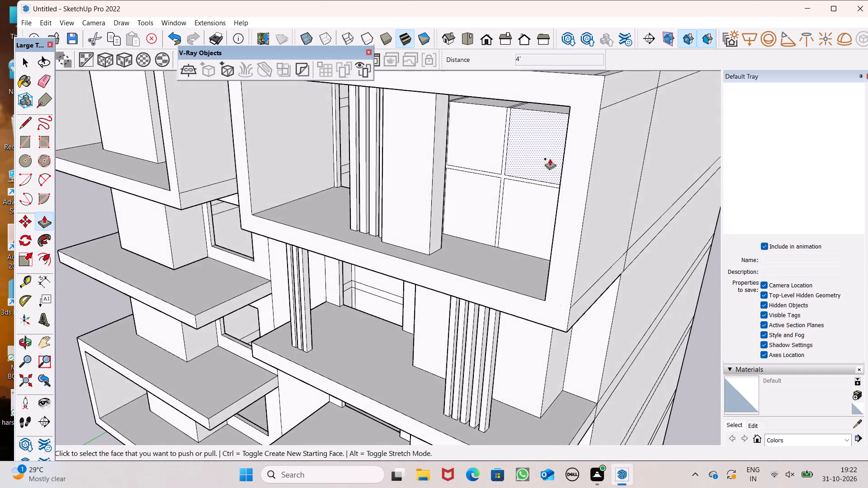
scroll(557, 159, "up", 6)
middle_click_drag(462, 260, 559, 257)
scroll(595, 221, "up", 9)
middle_click_drag(625, 208, 597, 227)
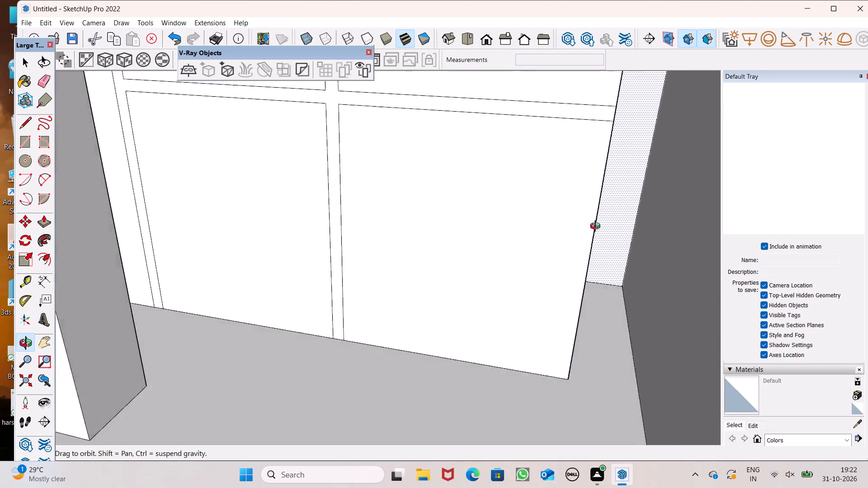
middle_click_drag(597, 227, 625, 214)
scroll(557, 249, "down", 14)
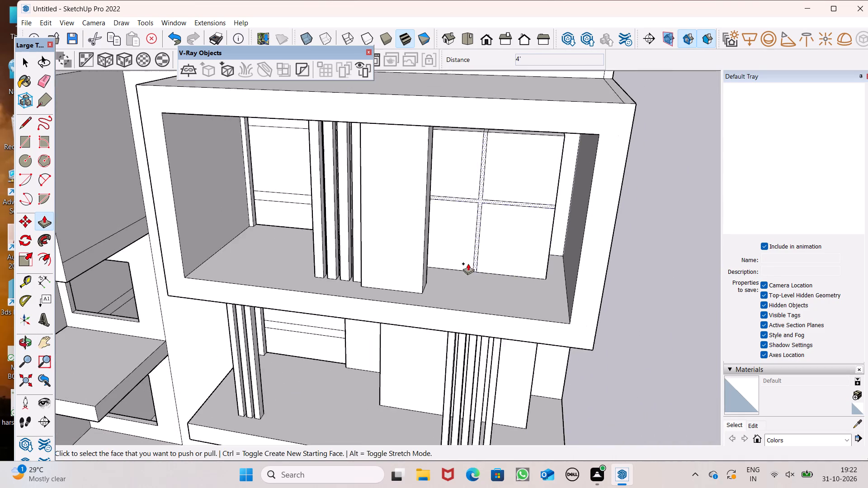
middle_click_drag(468, 267, 520, 249)
Paint the four panes between the strips of the top bay's panel with Translucent Glass Gray from Glass and Mirrors.
key("space")
scroll(797, 307, "down", 4)
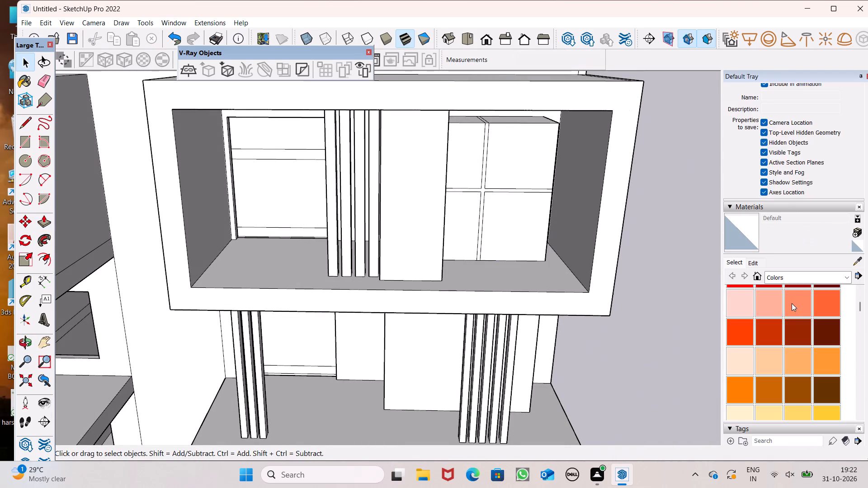
scroll(790, 303, "down", 1)
left_click(788, 273)
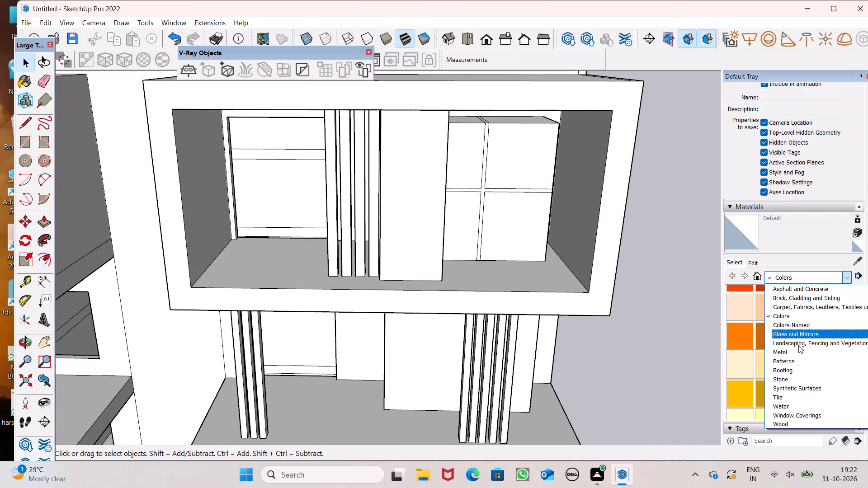
left_click(786, 337)
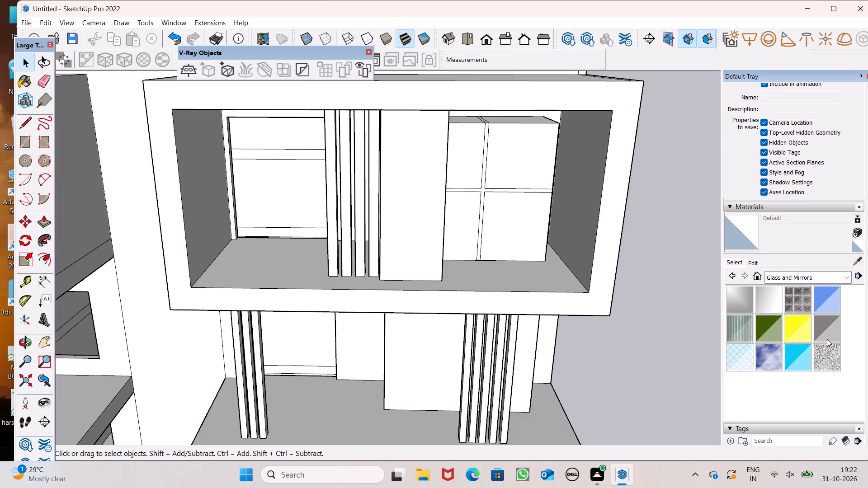
left_click(830, 337)
scroll(558, 200, "up", 4)
left_click(519, 182)
left_click_drag(502, 248, 497, 240)
left_click(384, 219)
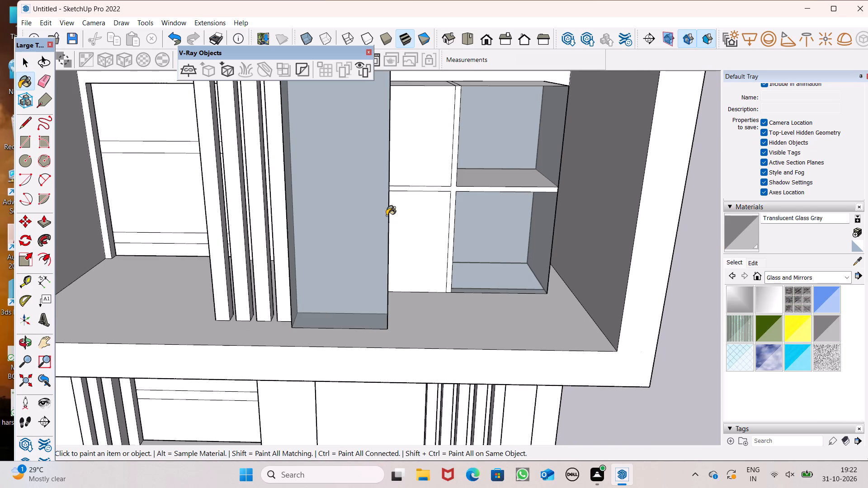
key("ctrl+z")
left_click(412, 212)
left_click(417, 160)
Examine the glazed panes and strips of the top framed bay from several angles.
middle_click_drag(481, 221, 533, 222)
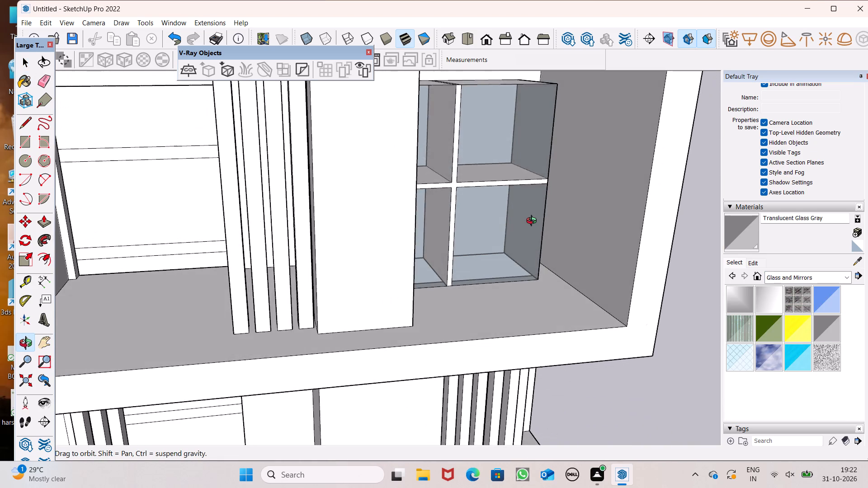
middle_click_drag(533, 222, 443, 219)
scroll(533, 222, "up", 1)
scroll(471, 237, "down", 3)
scroll(475, 228, "up", 1)
middle_click_drag(475, 228, 455, 212)
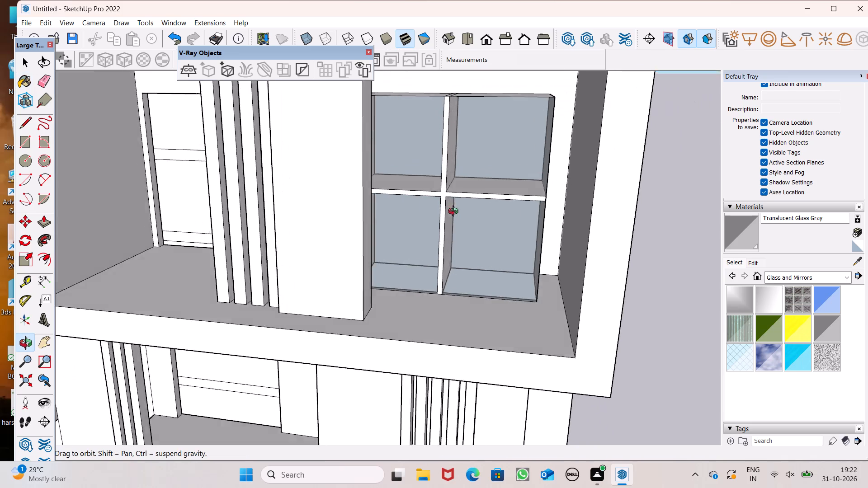
middle_click_drag(455, 212, 486, 180)
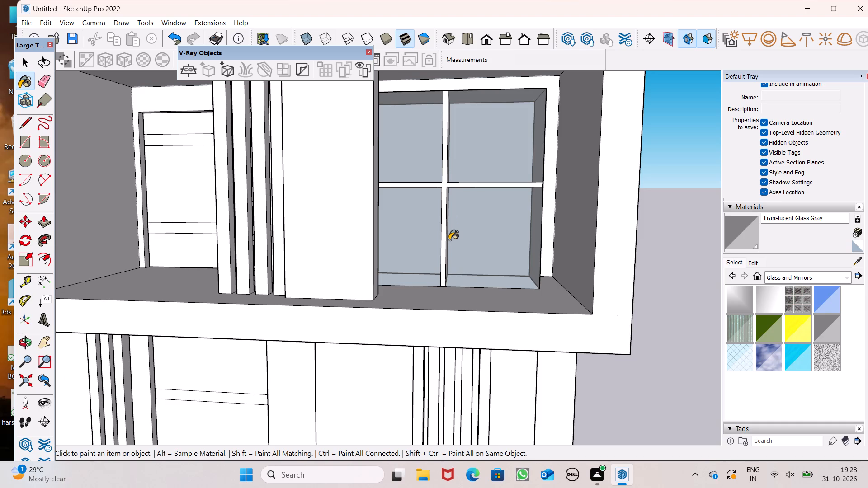
scroll(449, 240, "down", 4)
middle_click_drag(448, 258, 443, 271)
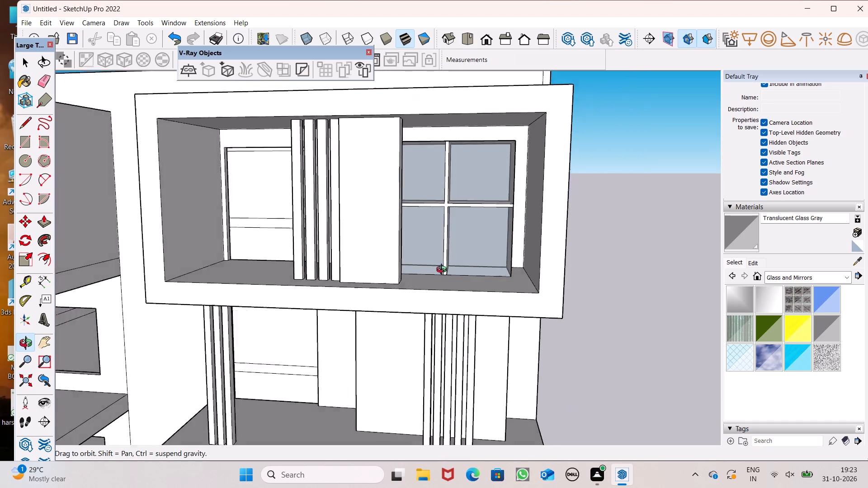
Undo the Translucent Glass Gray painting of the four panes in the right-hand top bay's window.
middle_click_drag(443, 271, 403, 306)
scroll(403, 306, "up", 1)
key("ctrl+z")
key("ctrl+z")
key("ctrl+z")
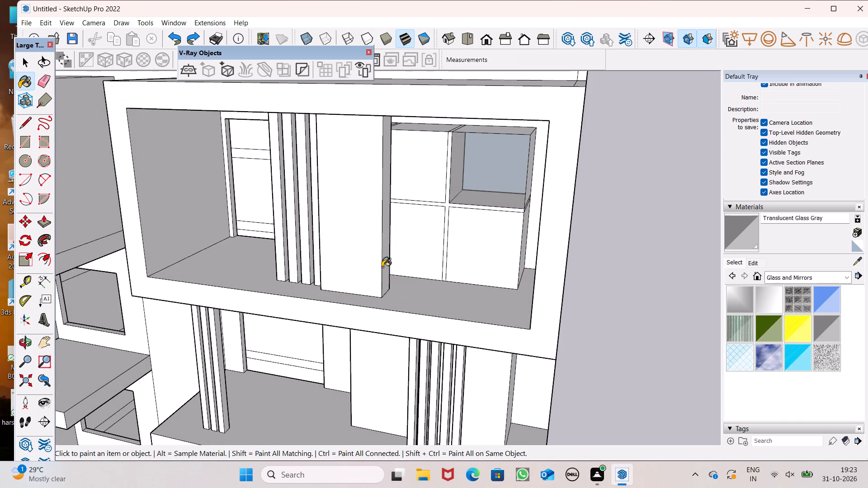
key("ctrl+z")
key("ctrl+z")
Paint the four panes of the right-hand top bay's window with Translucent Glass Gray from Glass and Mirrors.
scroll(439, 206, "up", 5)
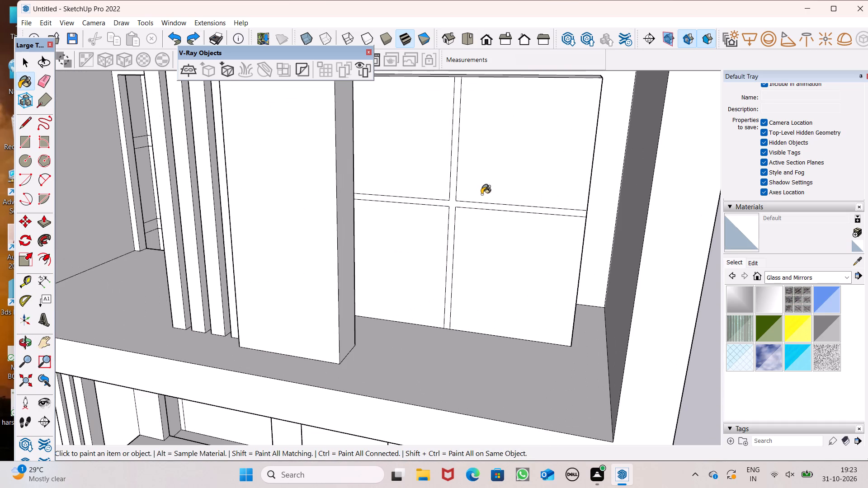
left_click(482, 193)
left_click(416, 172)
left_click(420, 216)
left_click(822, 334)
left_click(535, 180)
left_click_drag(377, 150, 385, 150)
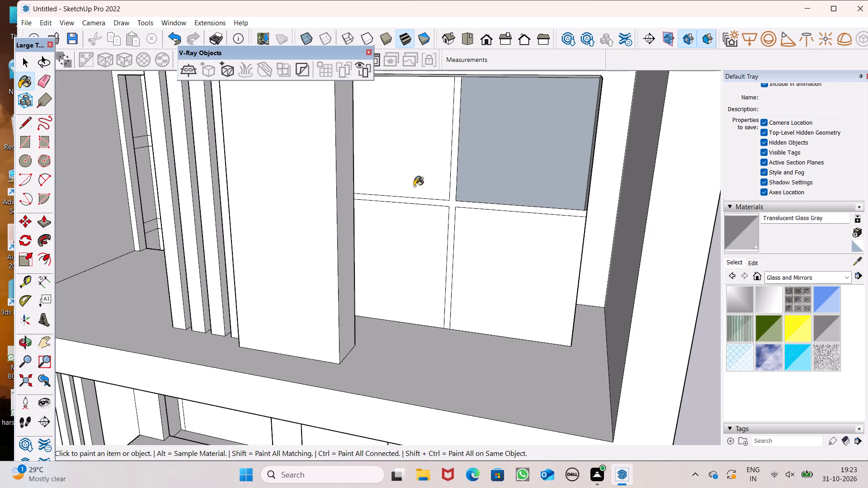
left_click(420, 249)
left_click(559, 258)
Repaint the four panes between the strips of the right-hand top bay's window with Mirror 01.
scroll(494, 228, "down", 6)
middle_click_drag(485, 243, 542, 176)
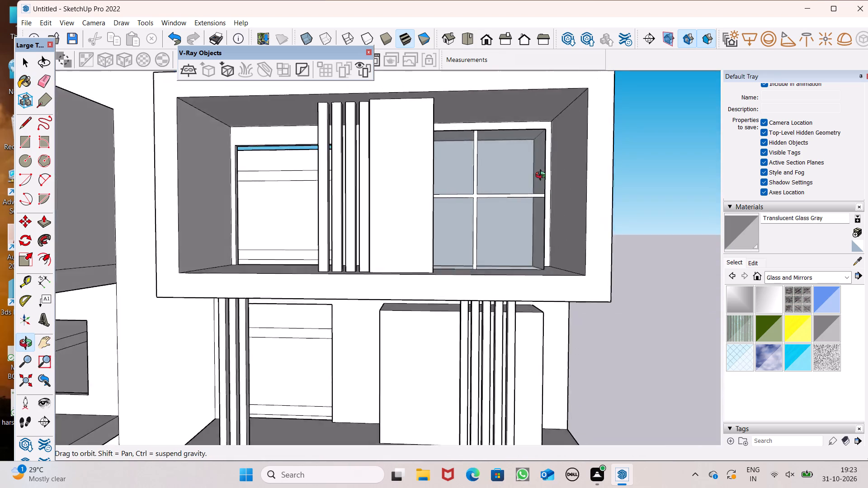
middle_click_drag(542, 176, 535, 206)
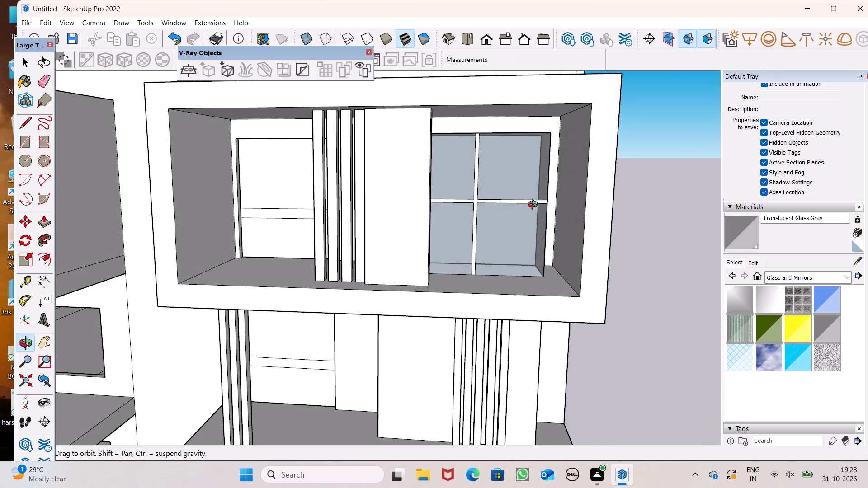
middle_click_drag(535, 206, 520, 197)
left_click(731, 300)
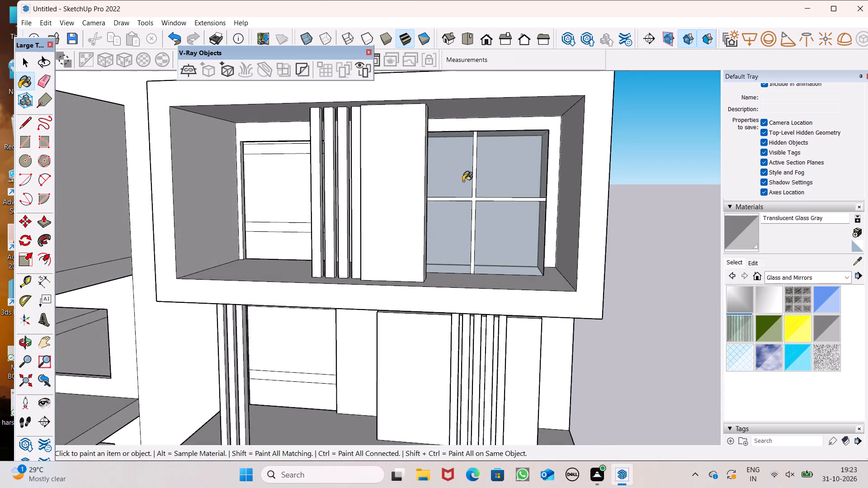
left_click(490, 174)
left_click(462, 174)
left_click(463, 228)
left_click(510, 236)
Paint the large projecting panels on the two floors below the right-hand top bay with Mirror 01.
scroll(479, 173, "down", 6)
middle_click_drag(534, 215, 535, 217)
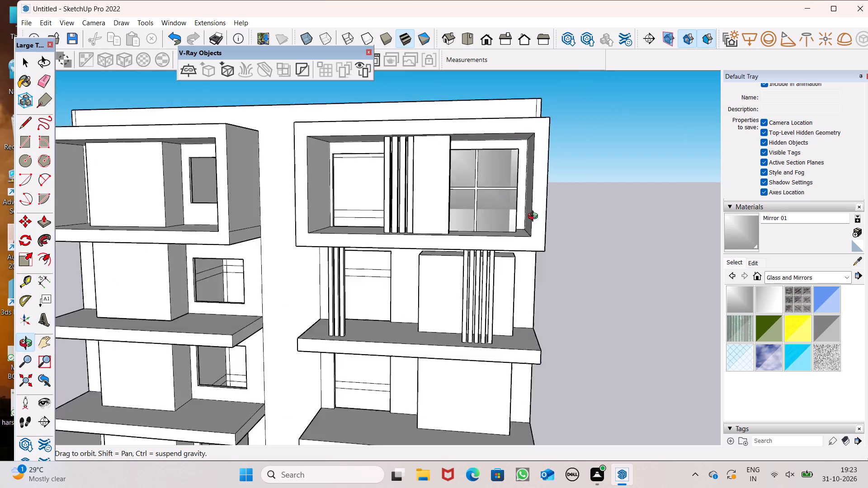
middle_click_drag(535, 217, 569, 211)
left_click(430, 295)
scroll(500, 265, "down", 6)
scroll(443, 247, "up", 1)
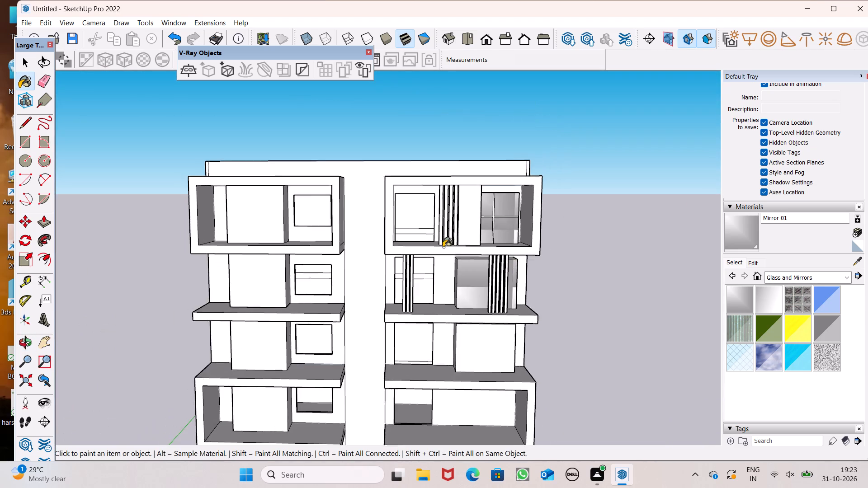
scroll(443, 247, "up", 2)
scroll(452, 253, "down", 5)
left_click(464, 344)
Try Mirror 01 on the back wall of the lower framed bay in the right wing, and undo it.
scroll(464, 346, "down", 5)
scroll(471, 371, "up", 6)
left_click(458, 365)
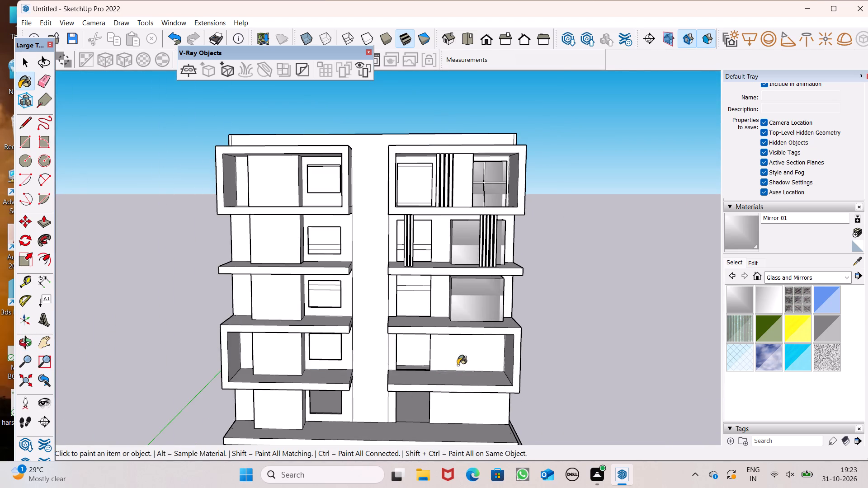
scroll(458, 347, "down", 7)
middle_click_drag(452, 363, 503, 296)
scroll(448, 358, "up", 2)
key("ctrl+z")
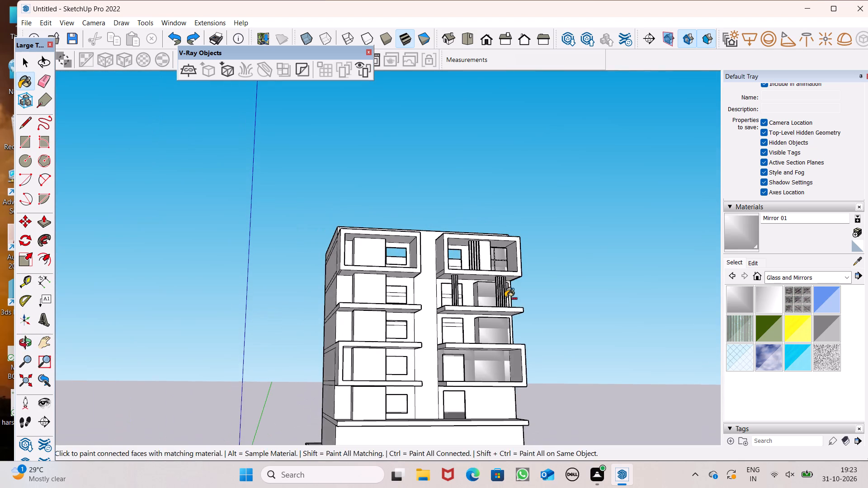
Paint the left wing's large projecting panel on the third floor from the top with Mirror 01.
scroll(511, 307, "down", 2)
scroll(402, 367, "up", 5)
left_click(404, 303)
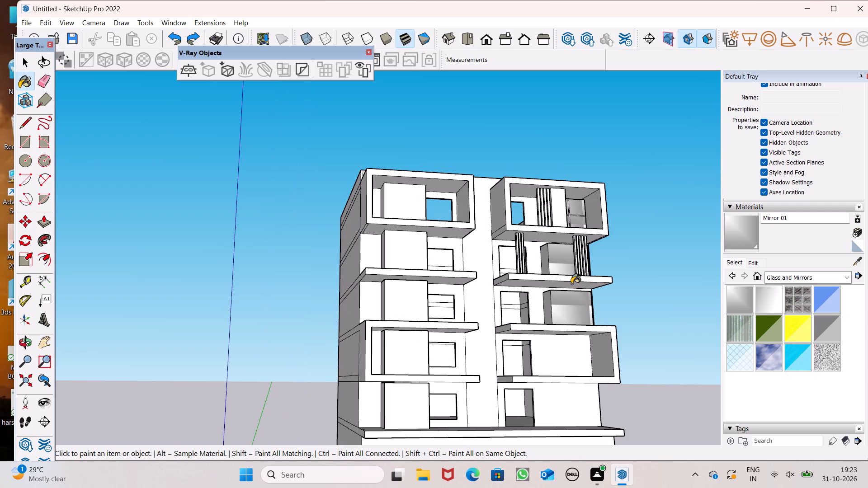
Paint the large projecting panels on the left wing's three uppermost floors with Mirror 02.
middle_click_drag(562, 307, 486, 381)
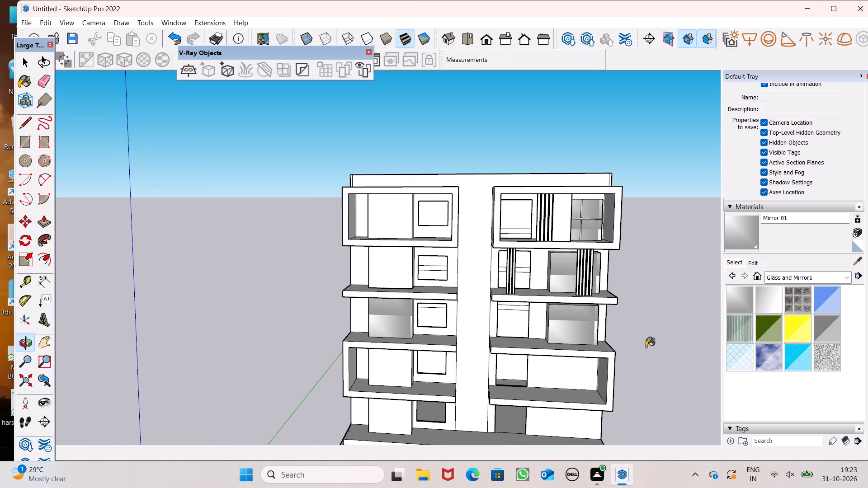
left_click(755, 295)
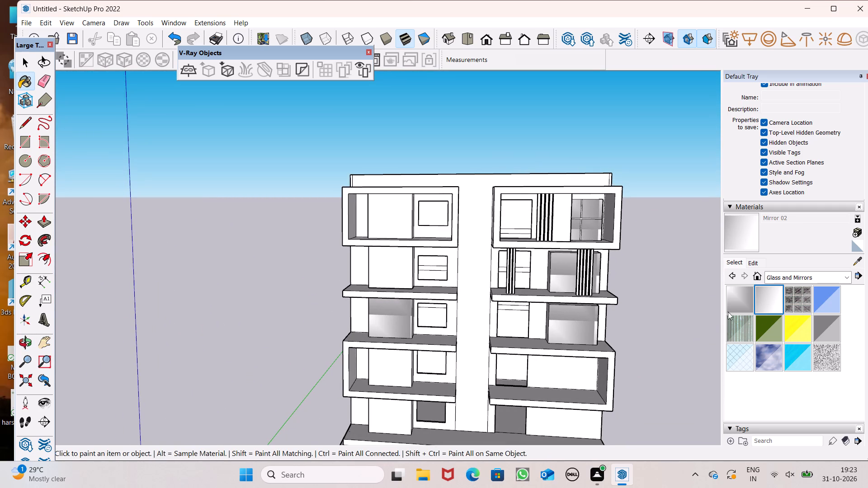
scroll(382, 249, "up", 3)
left_click(375, 216)
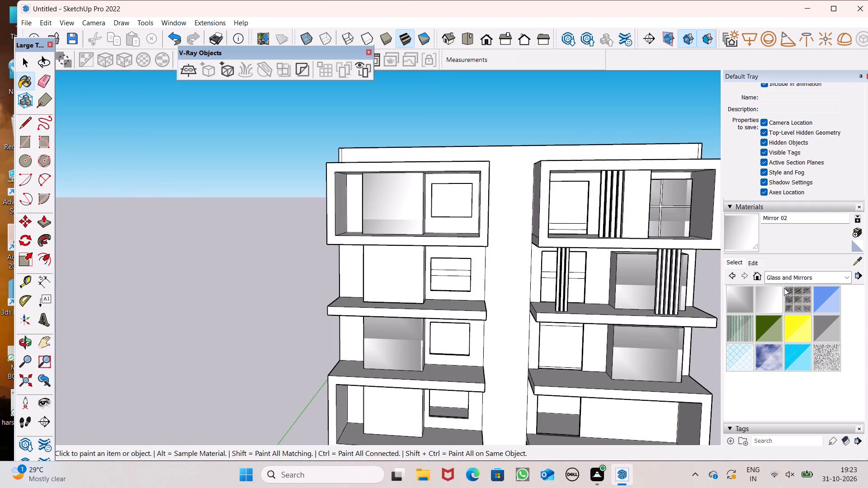
left_click(402, 290)
left_click(402, 333)
Paint the strip grid of the right-hand top bay's window with Color B08 from the Colors collection.
scroll(314, 323, "down", 6)
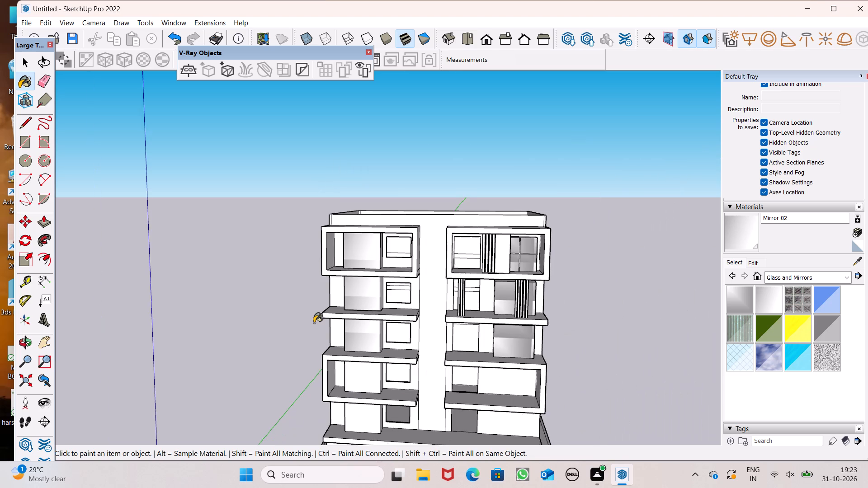
scroll(713, 290, "up", 2)
left_click(808, 273)
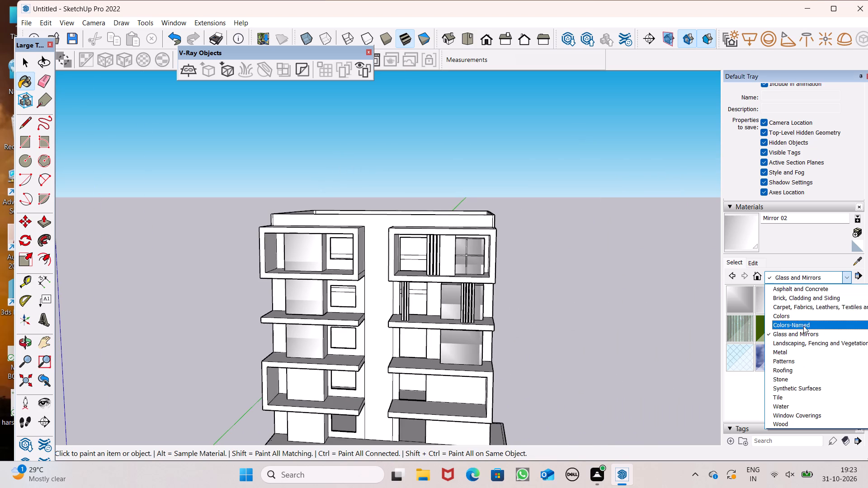
left_click(801, 316)
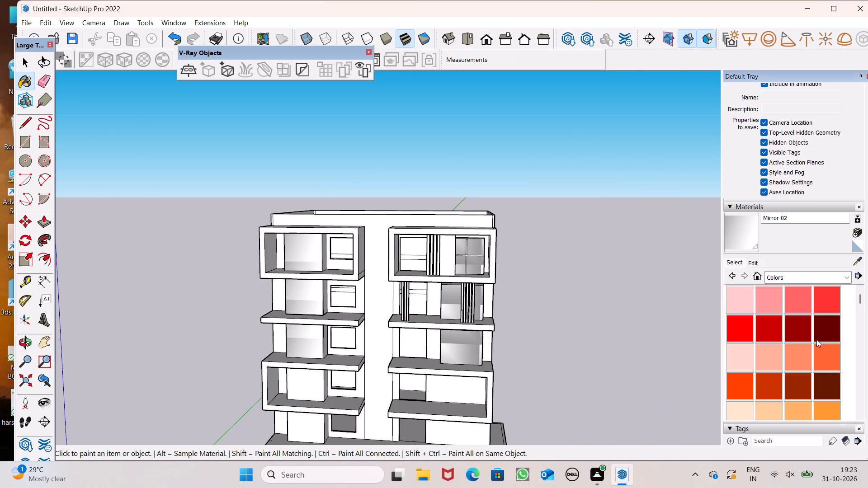
left_click(825, 390)
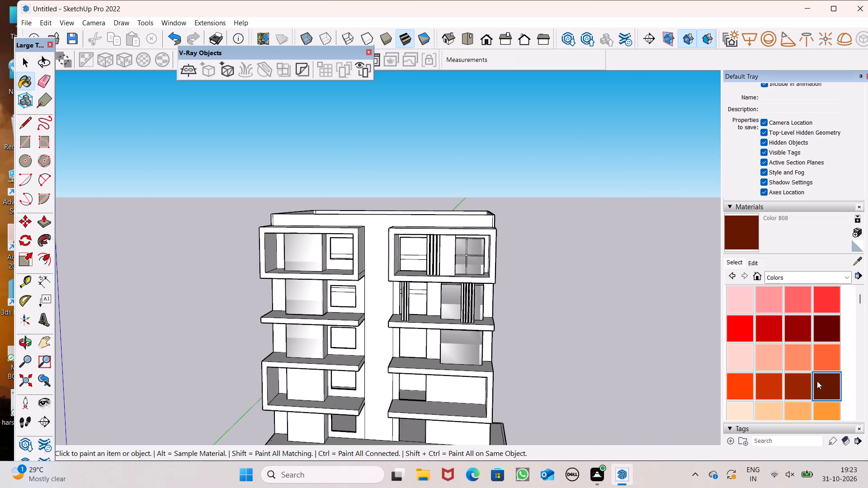
scroll(490, 287, "up", 6)
scroll(445, 234, "up", 16)
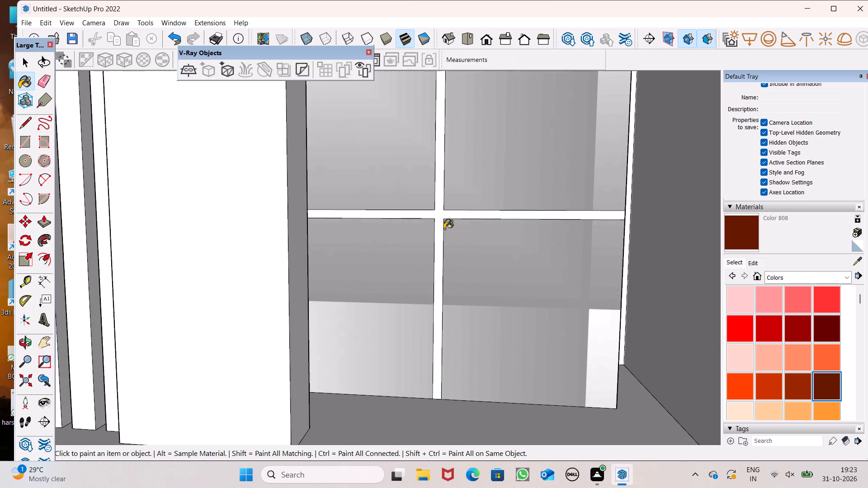
left_click(437, 218)
scroll(439, 222, "down", 12)
middle_click_drag(476, 268, 550, 293)
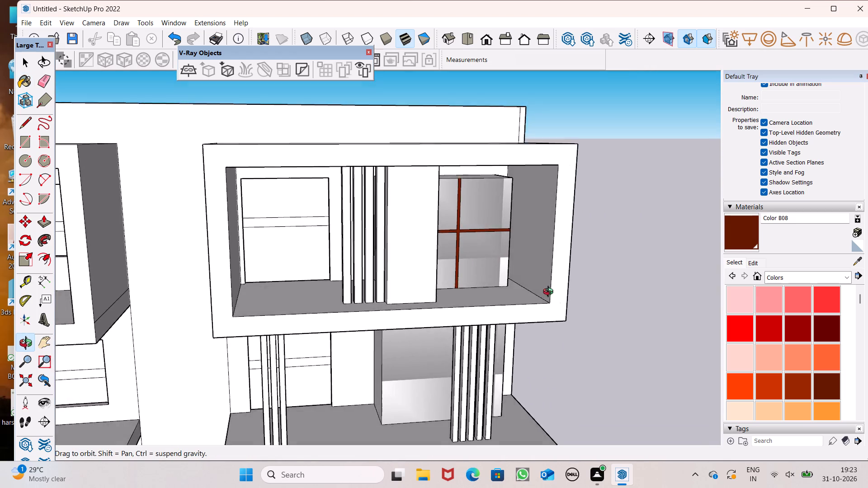
middle_click_drag(550, 293, 473, 334)
scroll(495, 277, "down", 4)
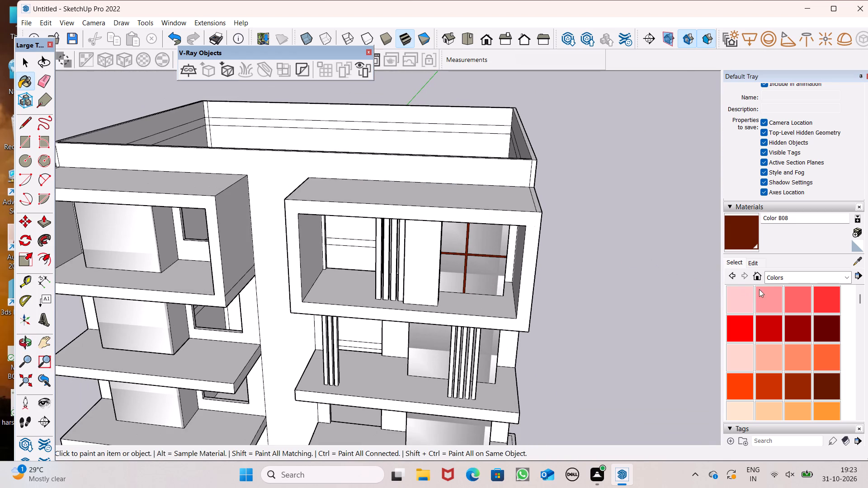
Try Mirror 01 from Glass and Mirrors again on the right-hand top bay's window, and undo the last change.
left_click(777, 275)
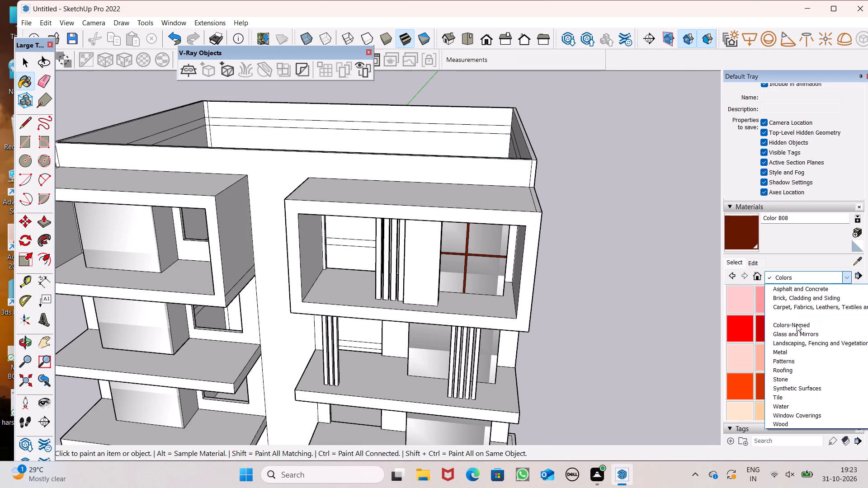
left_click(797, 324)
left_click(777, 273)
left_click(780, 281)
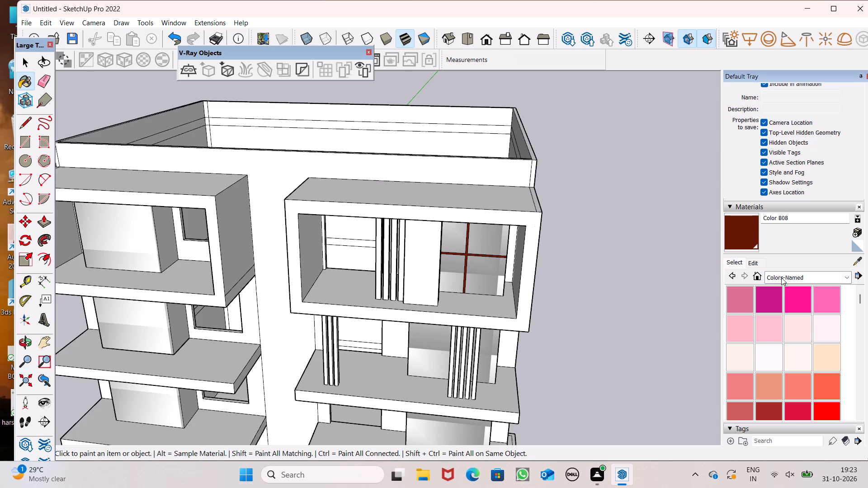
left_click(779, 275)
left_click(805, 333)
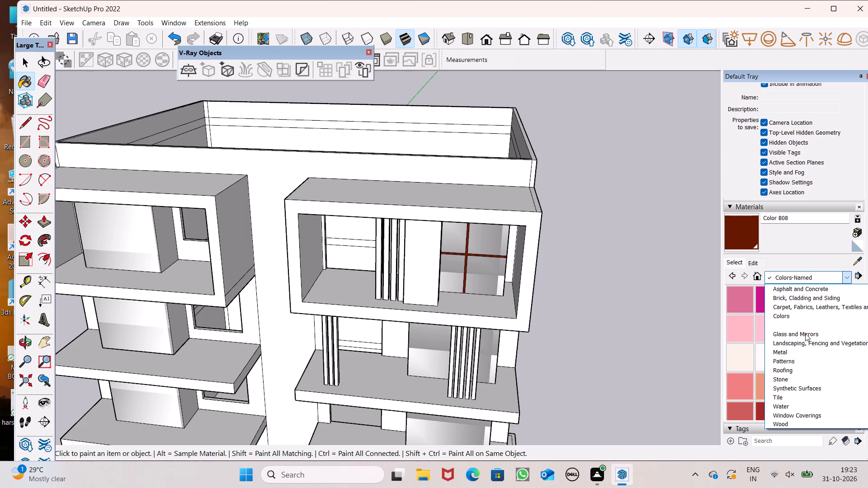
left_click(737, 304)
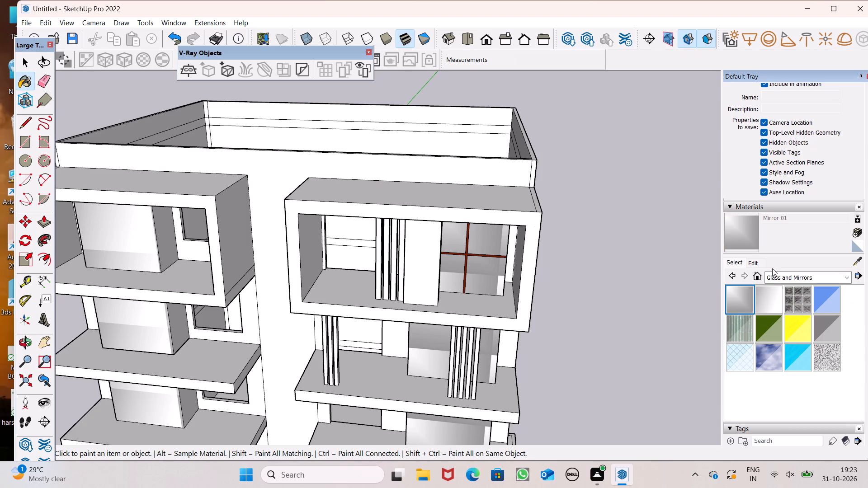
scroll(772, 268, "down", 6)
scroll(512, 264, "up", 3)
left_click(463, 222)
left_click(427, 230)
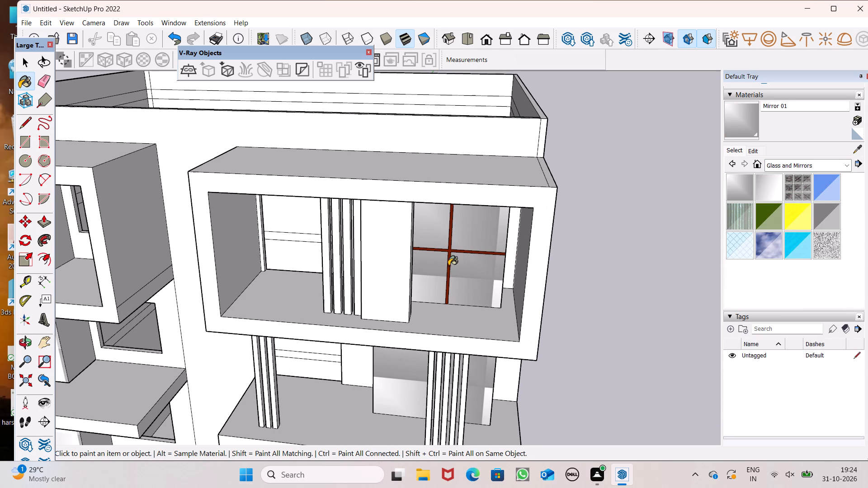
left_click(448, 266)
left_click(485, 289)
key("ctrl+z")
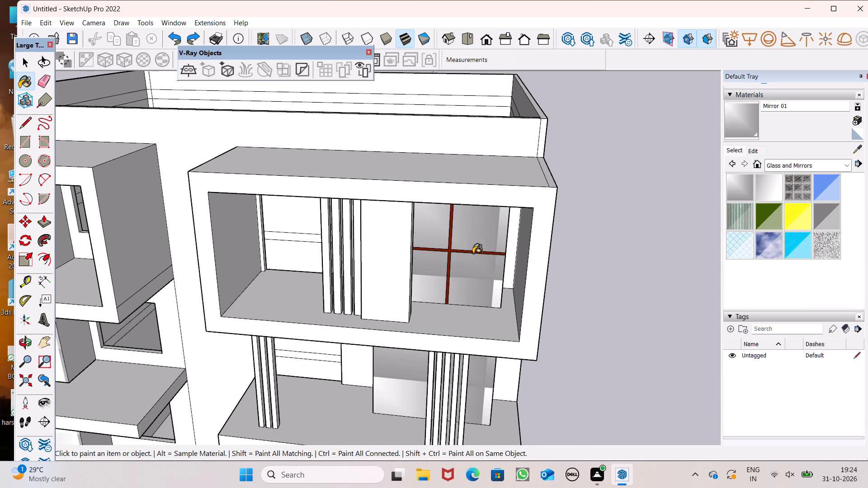
Paint the four panes between the brown strips of the right-hand top bay's window with Mirror 02.
middle_click_drag(472, 248, 466, 196)
scroll(466, 196, "up", 1)
left_click(770, 183)
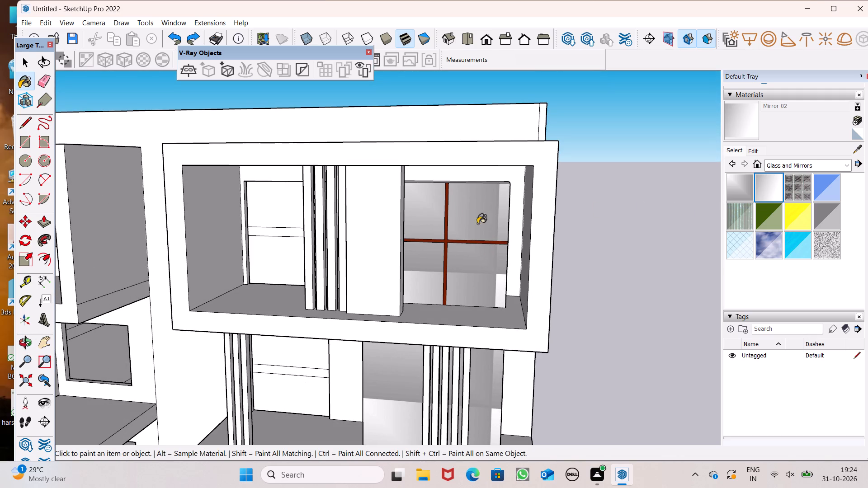
left_click(400, 213)
key("ctrl+z")
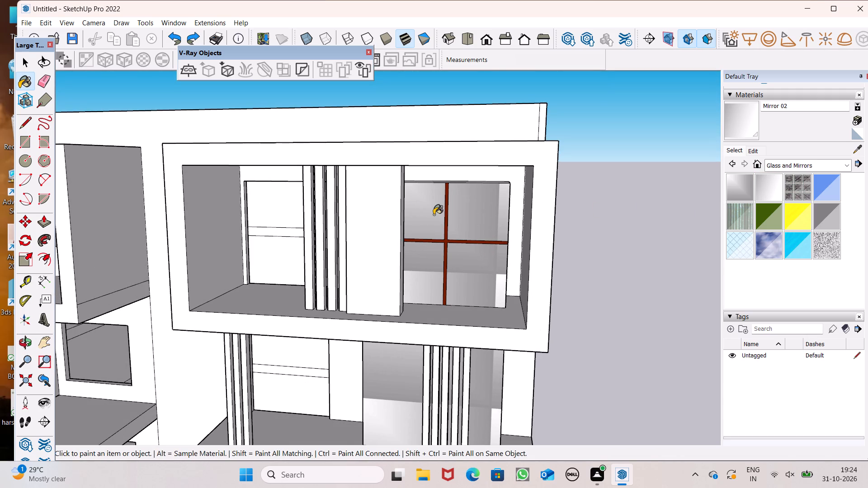
left_click(433, 211)
left_click(472, 211)
left_click(482, 265)
left_click(416, 269)
Examine the mirrored panels and the brown strip grid across the building's front facade from several angles.
scroll(478, 255, "down", 7)
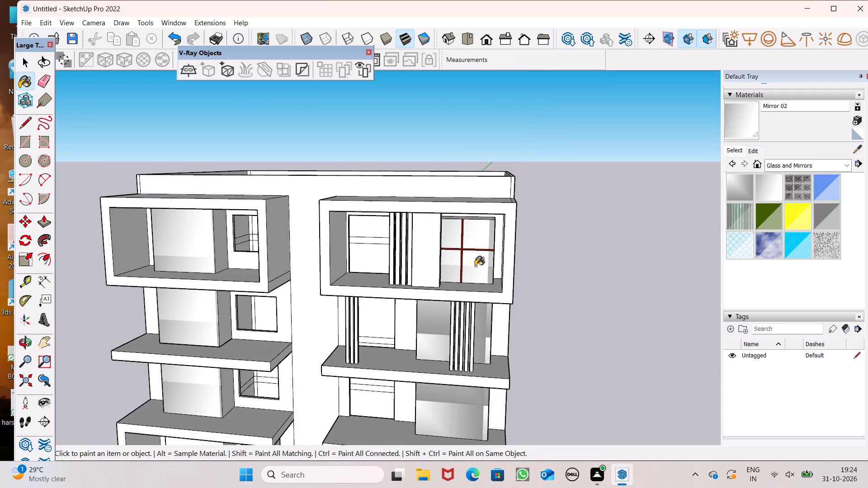
scroll(485, 308, "down", 2)
middle_click_drag(488, 330, 570, 328)
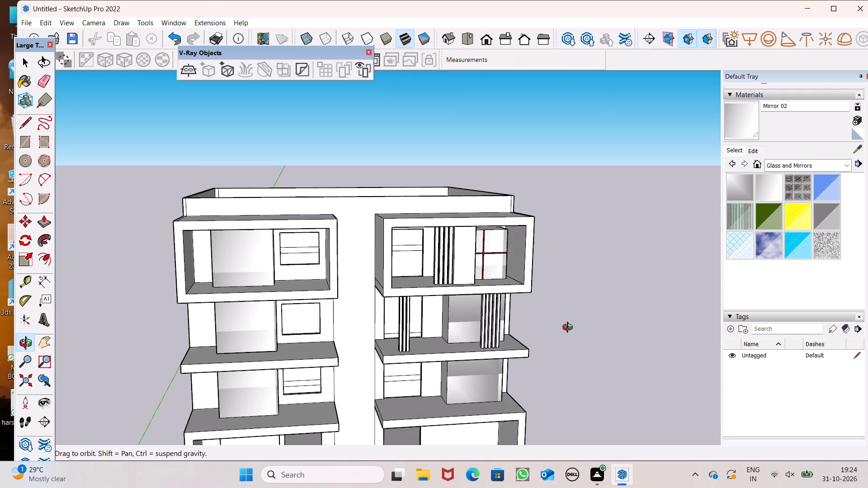
middle_click_drag(570, 328, 539, 387)
scroll(495, 239, "down", 3)
key("space")
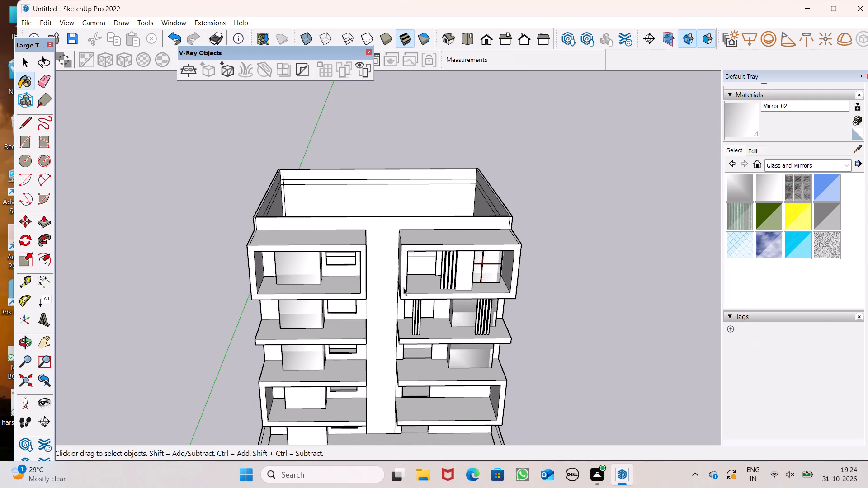
scroll(398, 274, "down", 4)
middle_click_drag(315, 298, 324, 221)
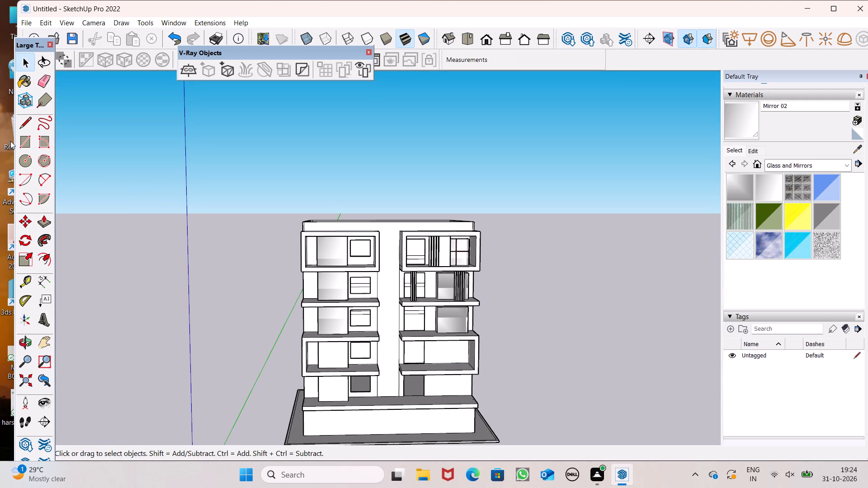
Draw a full-height vertical strip about 3" wide and 10' tall on the mirror panel of the left-hand top bay.
left_click(31, 141)
scroll(312, 248, "up", 4)
middle_click_drag(354, 262, 410, 174)
scroll(328, 219, "up", 7)
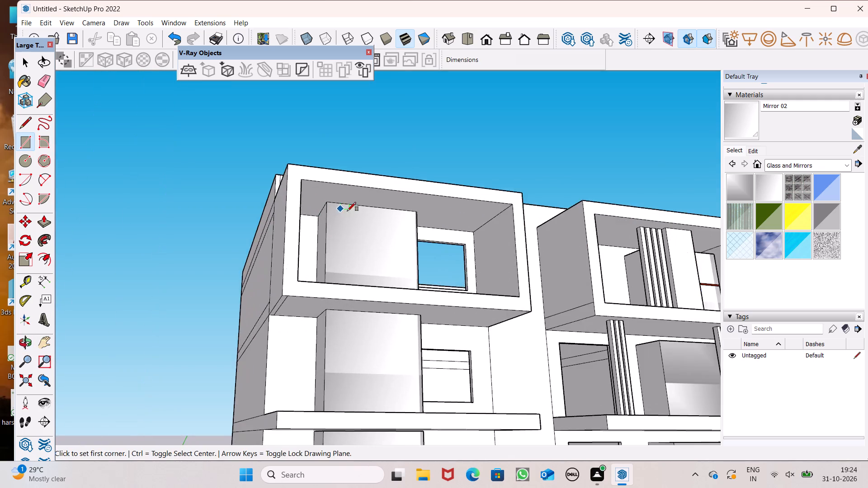
scroll(347, 211, "up", 6)
left_click(348, 198)
middle_click_drag(367, 302, 335, 364)
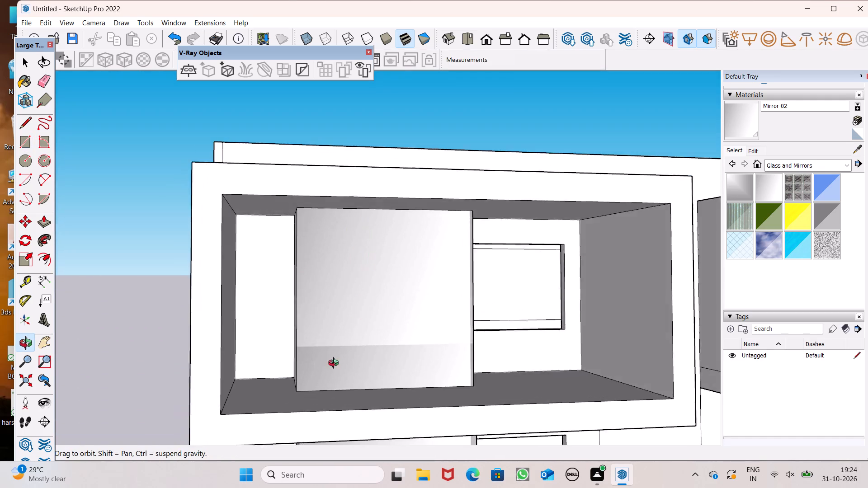
middle_click_drag(335, 364, 315, 415)
scroll(338, 401, "up", 4)
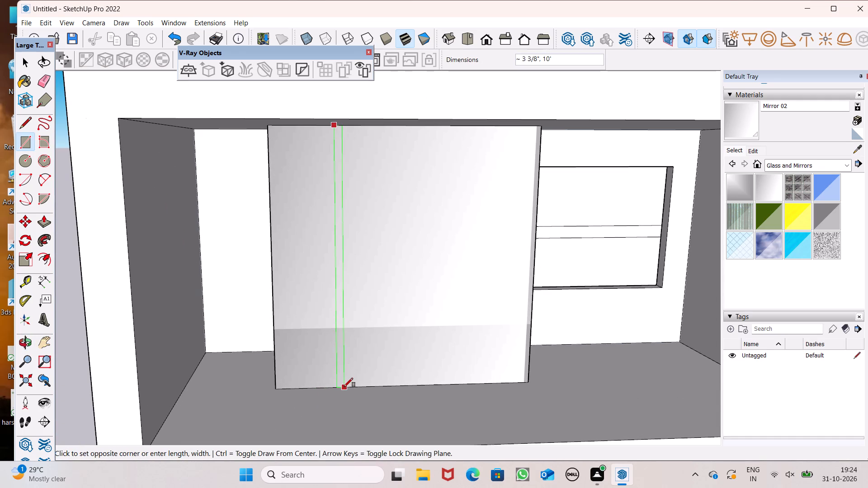
scroll(343, 390, "up", 8)
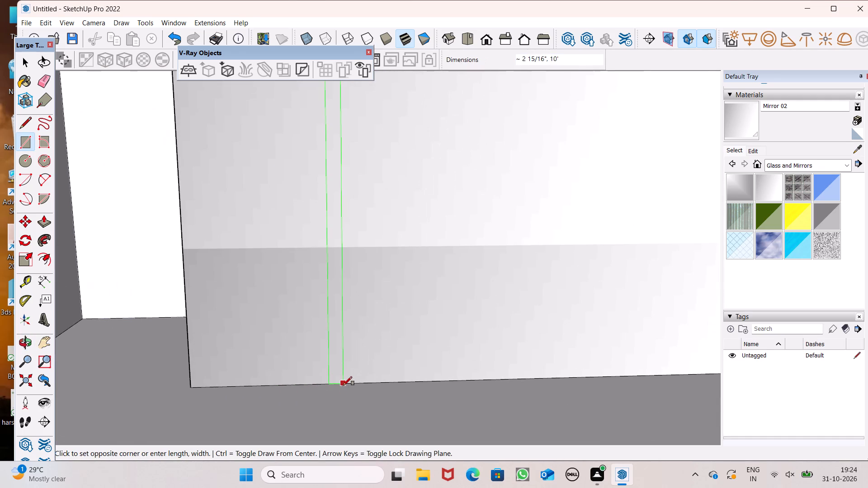
left_click(340, 381)
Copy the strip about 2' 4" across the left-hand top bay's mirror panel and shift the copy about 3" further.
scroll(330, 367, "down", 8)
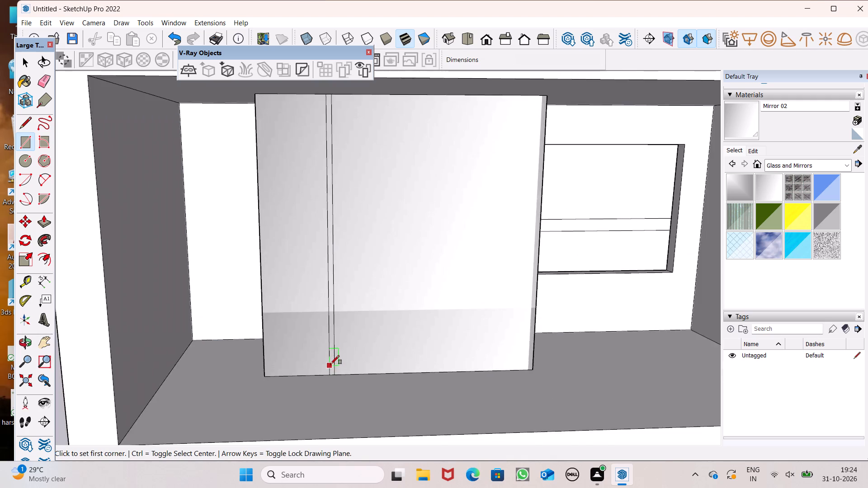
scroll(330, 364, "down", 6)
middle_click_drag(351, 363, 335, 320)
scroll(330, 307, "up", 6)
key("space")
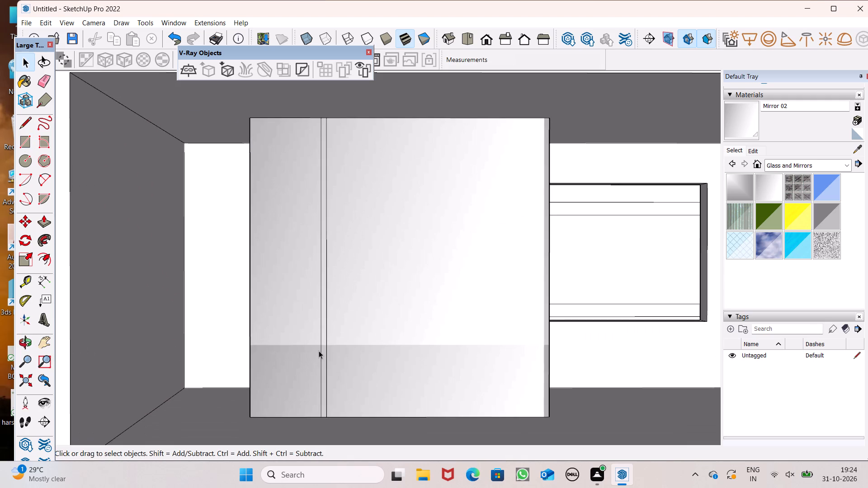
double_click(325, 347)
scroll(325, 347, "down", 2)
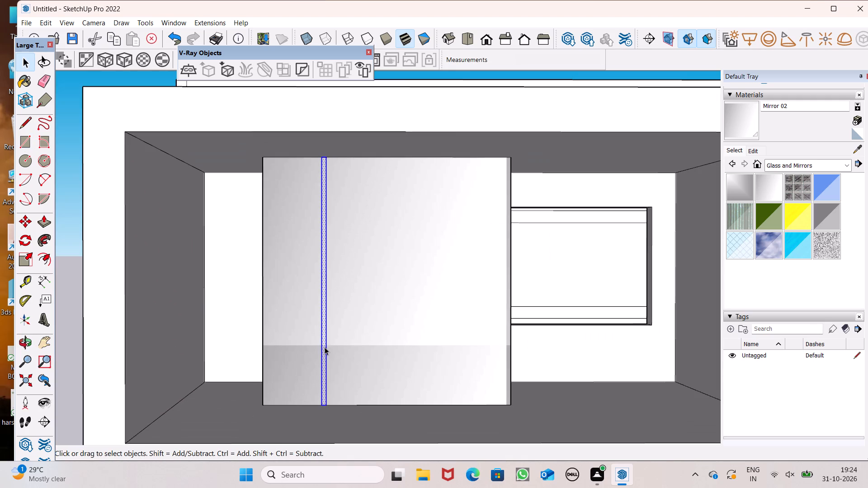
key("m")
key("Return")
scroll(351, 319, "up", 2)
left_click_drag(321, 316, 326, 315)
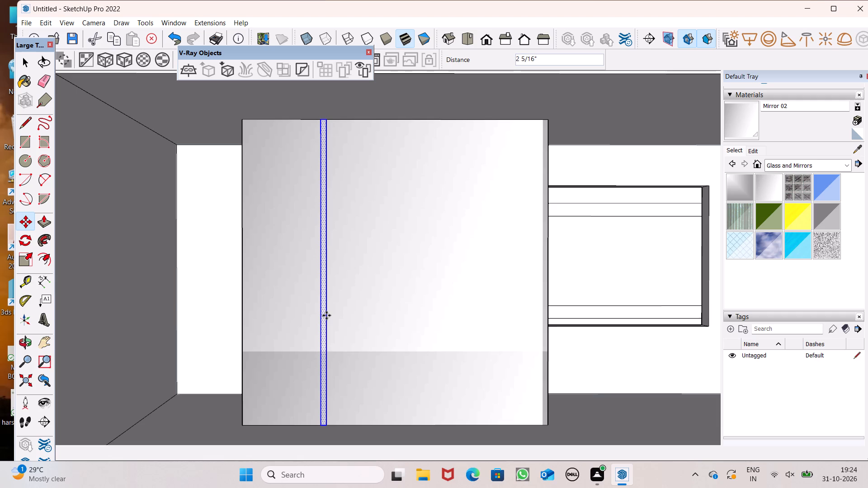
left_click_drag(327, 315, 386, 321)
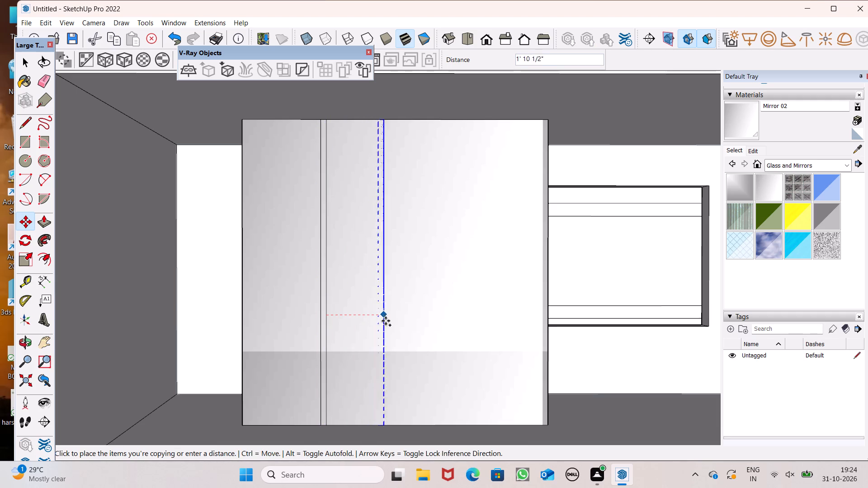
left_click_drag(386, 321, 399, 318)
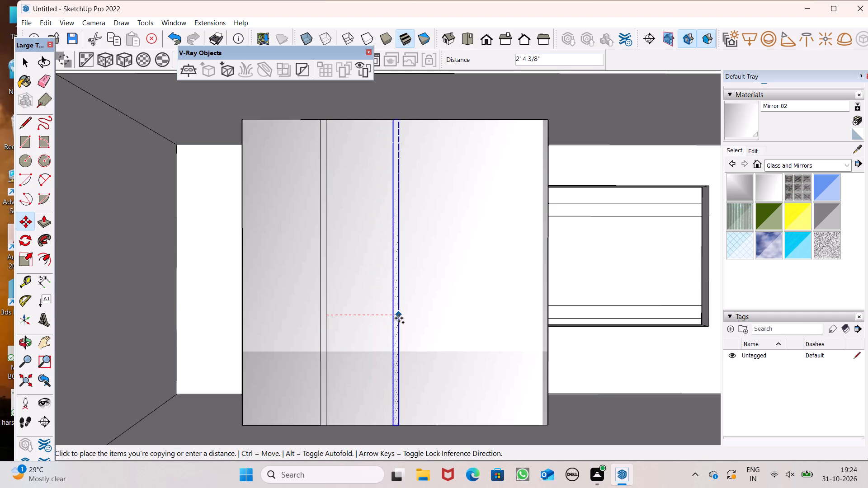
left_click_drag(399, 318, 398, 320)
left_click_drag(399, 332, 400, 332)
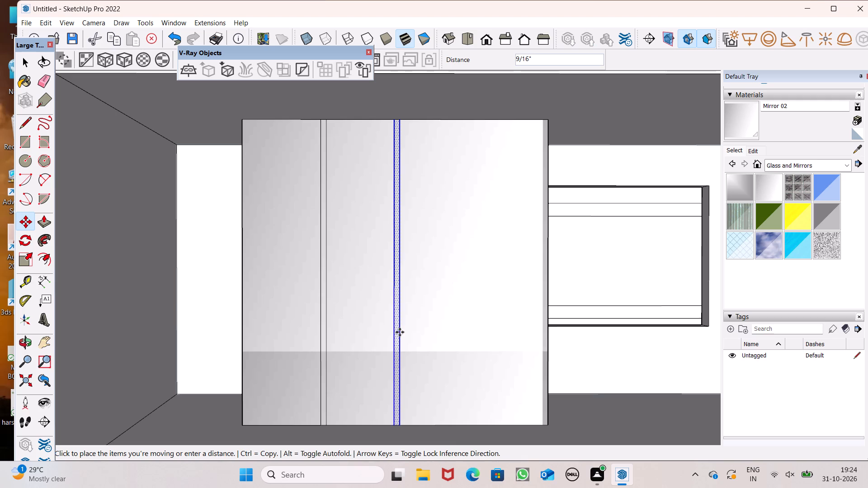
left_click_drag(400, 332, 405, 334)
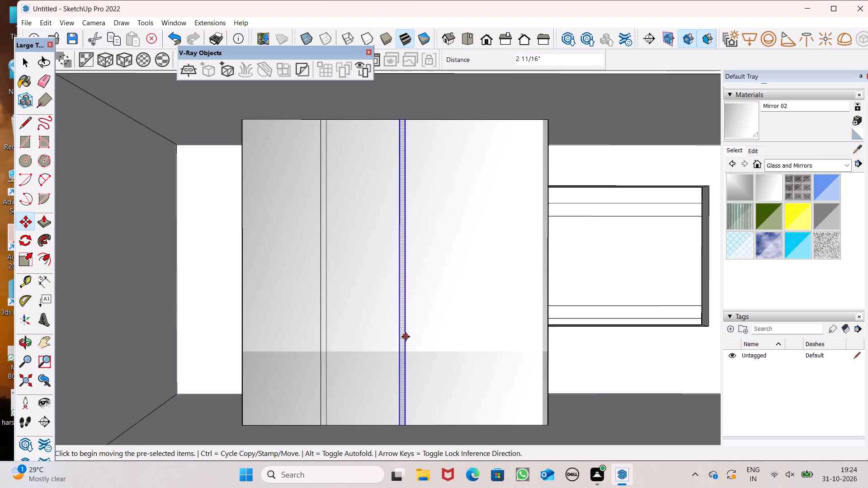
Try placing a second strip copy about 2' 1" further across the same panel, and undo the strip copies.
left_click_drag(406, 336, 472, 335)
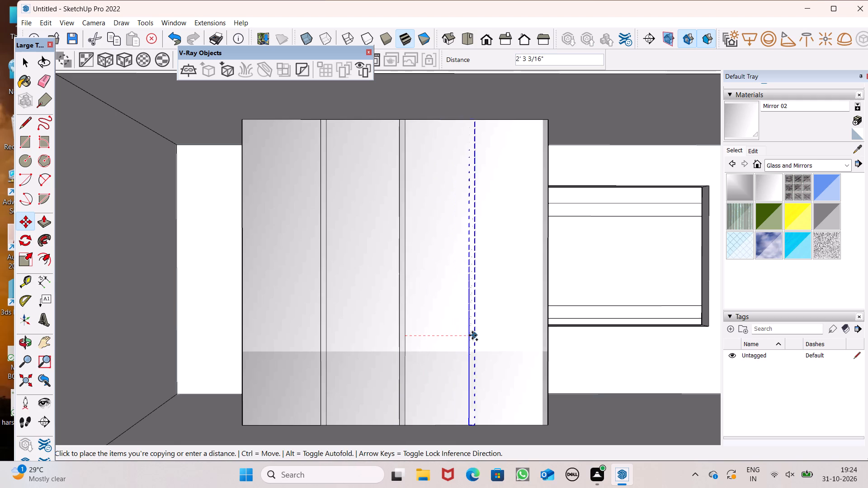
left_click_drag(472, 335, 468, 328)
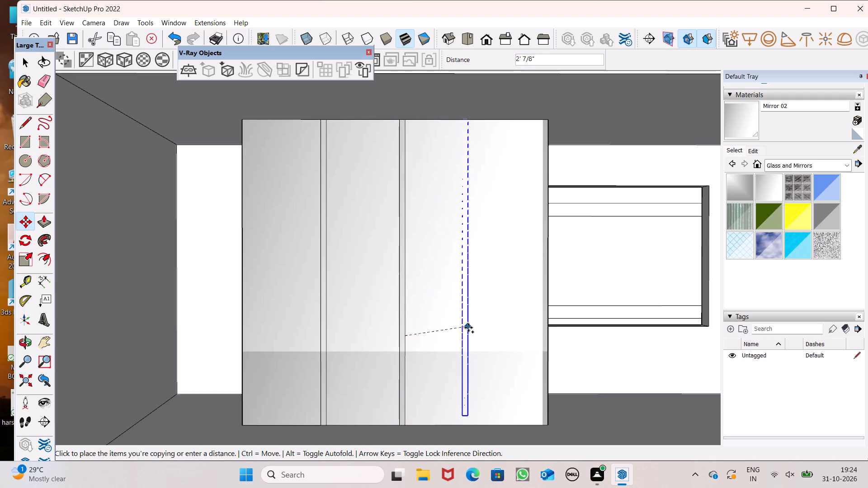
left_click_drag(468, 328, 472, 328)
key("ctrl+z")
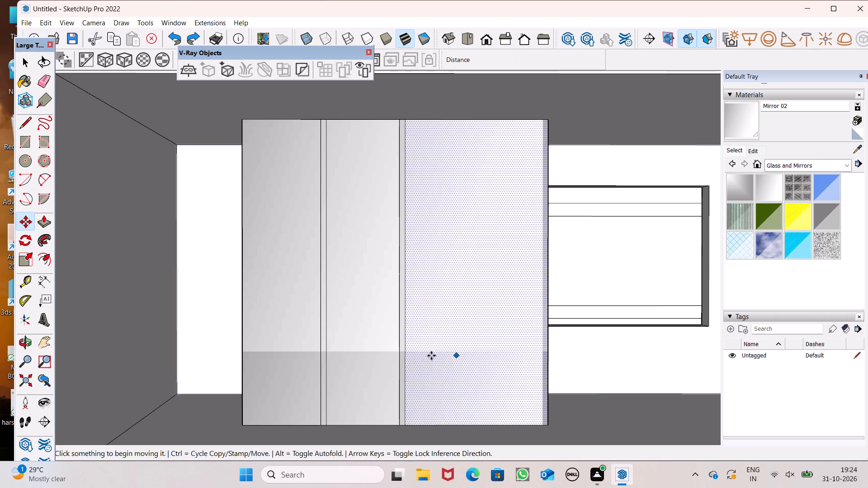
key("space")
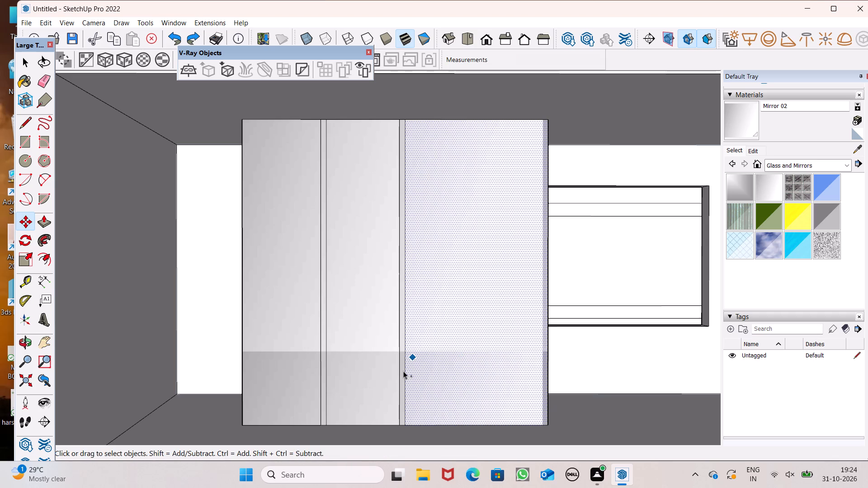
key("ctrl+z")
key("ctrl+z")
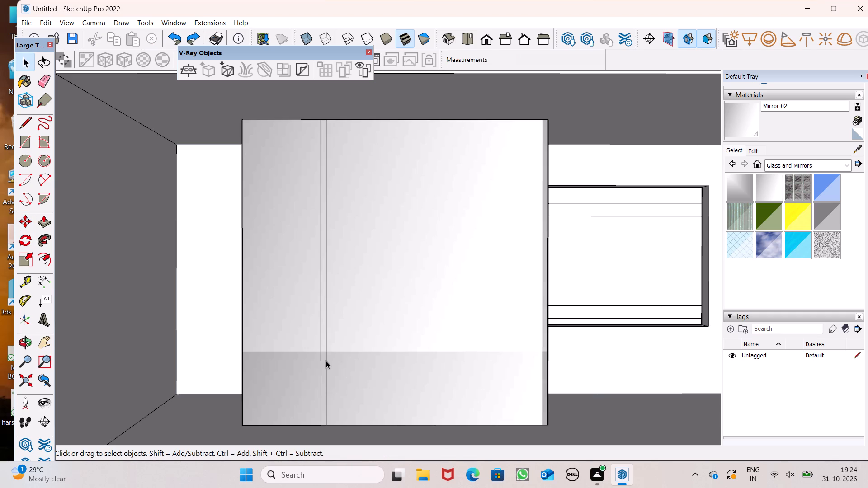
Copy the original strip about 2' 8" across the left-hand top bay's mirror panel and once more beyond that, making three spaced strips.
left_click(322, 361)
left_click(322, 361)
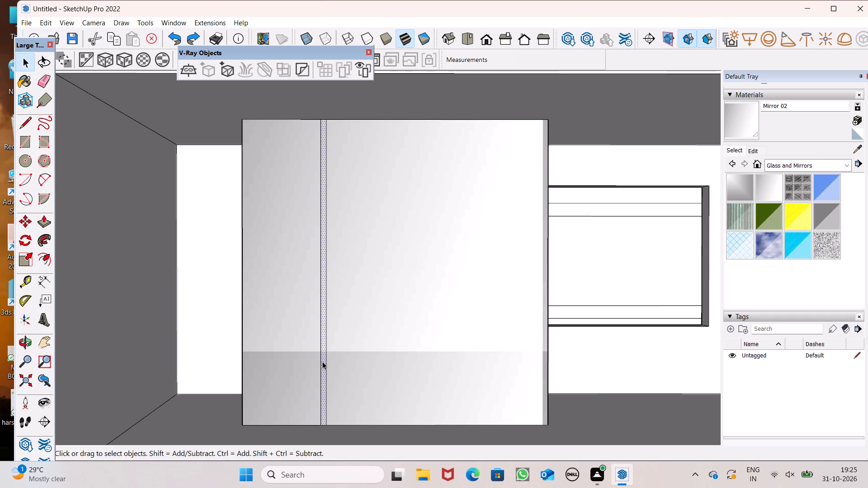
double_click(322, 361)
scroll(376, 334, "down", 11)
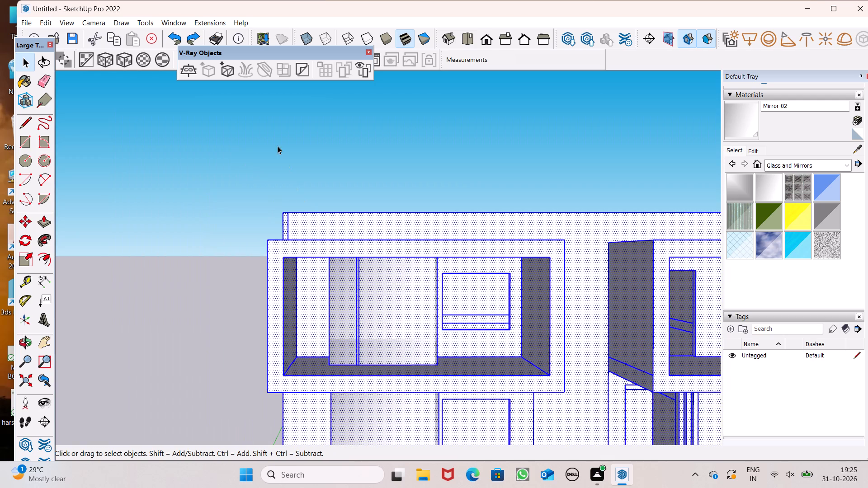
left_click(278, 146)
scroll(410, 378, "up", 7)
scroll(315, 300, "up", 5)
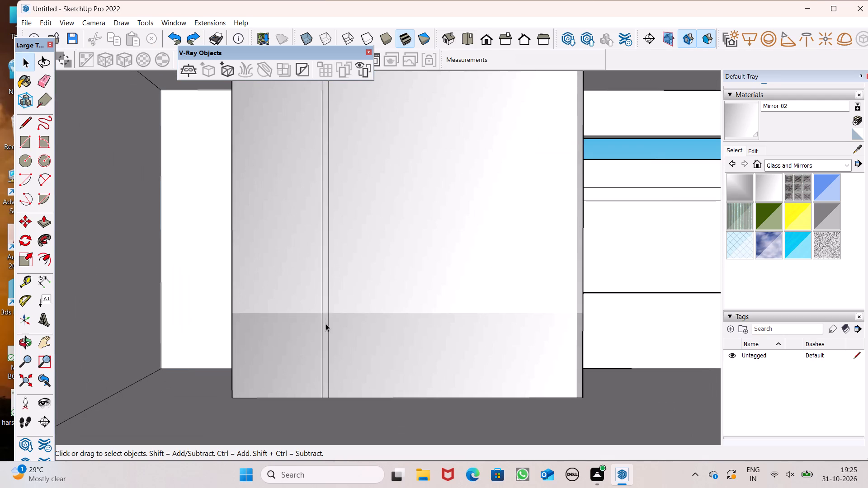
double_click(326, 323)
key("m")
key("Return")
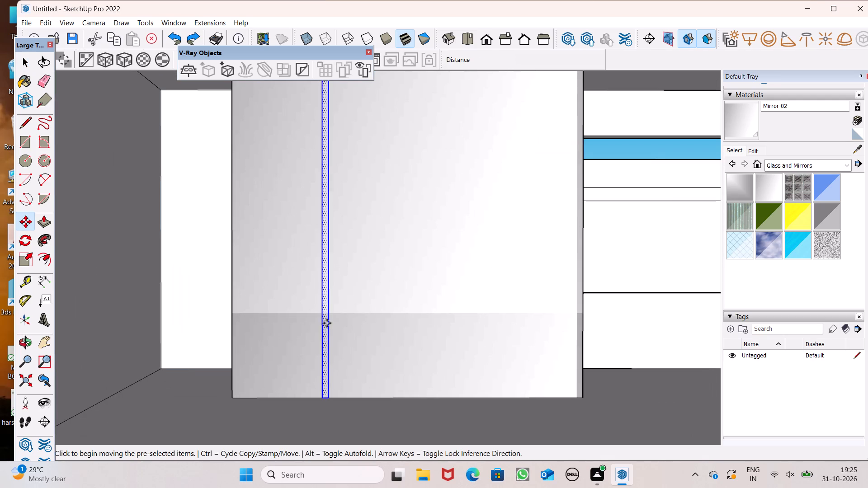
left_click_drag(328, 324, 411, 328)
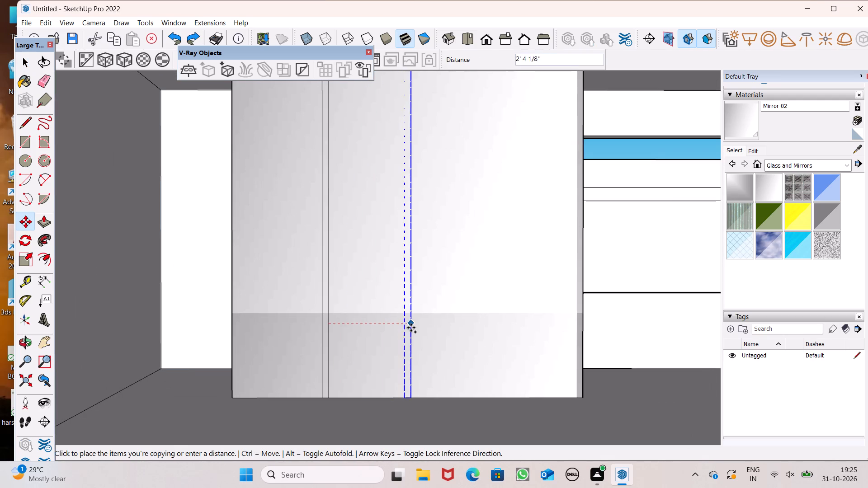
left_click_drag(411, 328, 423, 327)
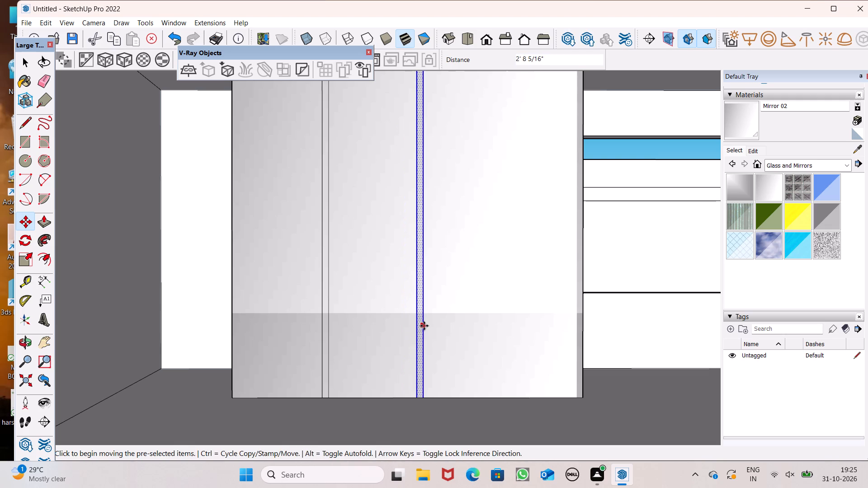
left_click_drag(424, 326, 504, 332)
scroll(464, 322, "down", 14)
key("space")
left_click(323, 193)
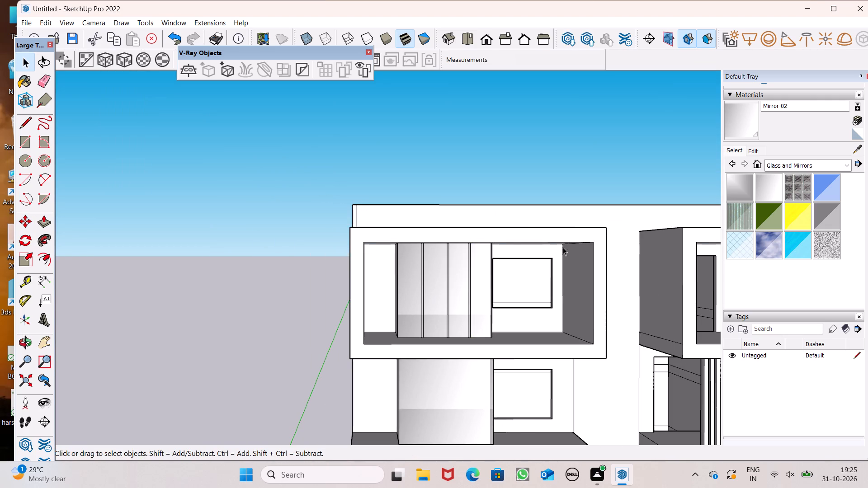
Draw a full-height vertical strip about 3 7/16" wide on the mirror panel of the left-hand bay one floor below the top.
scroll(497, 240, "down", 4)
scroll(449, 373, "up", 5)
scroll(443, 388, "down", 3)
middle_click_drag(464, 396, 464, 365)
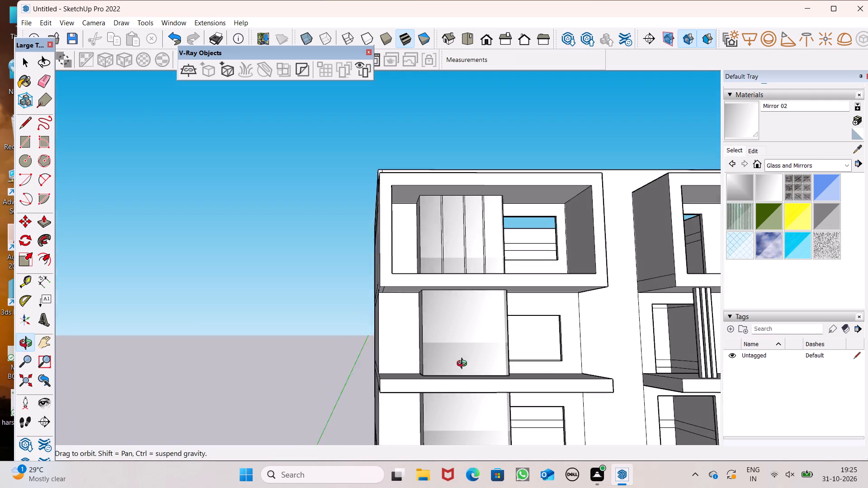
middle_click_drag(464, 365, 454, 360)
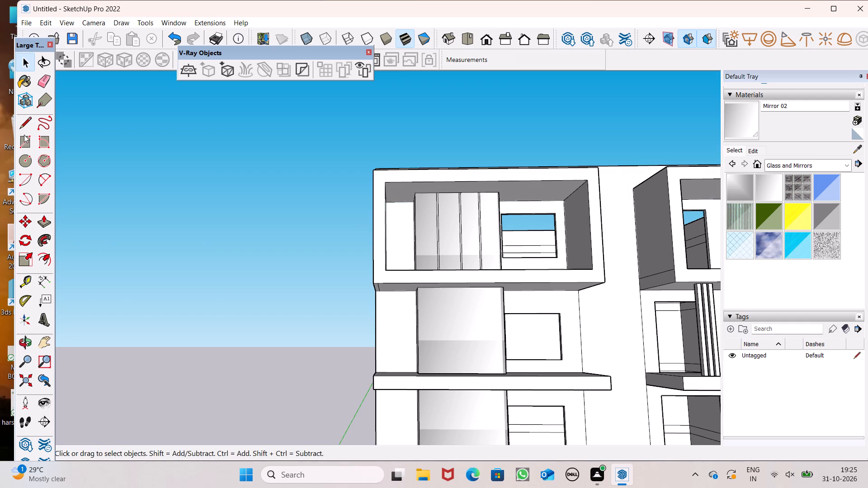
left_click(25, 141)
scroll(177, 274, "down", 1)
scroll(335, 328, "down", 1)
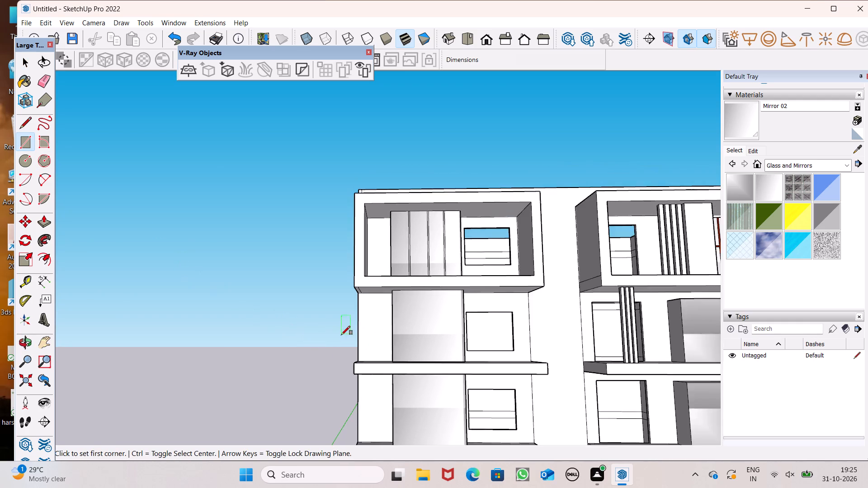
middle_click_drag(341, 340, 346, 365)
scroll(404, 384, "up", 8)
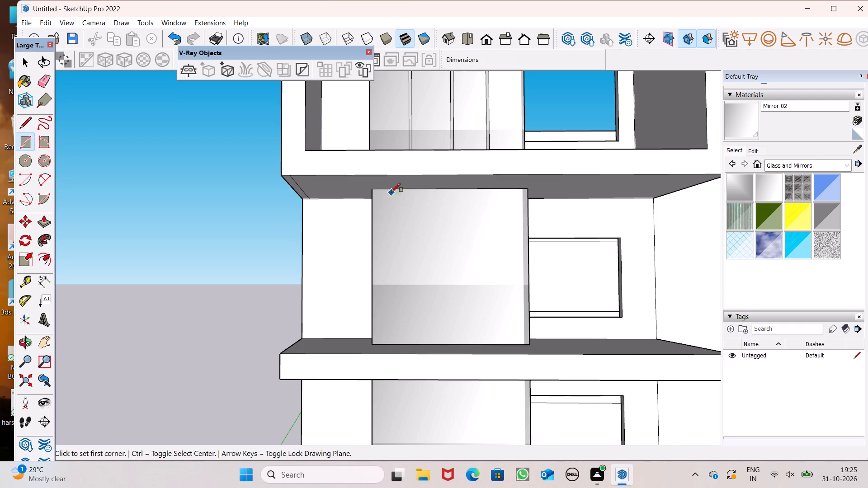
left_click(407, 190)
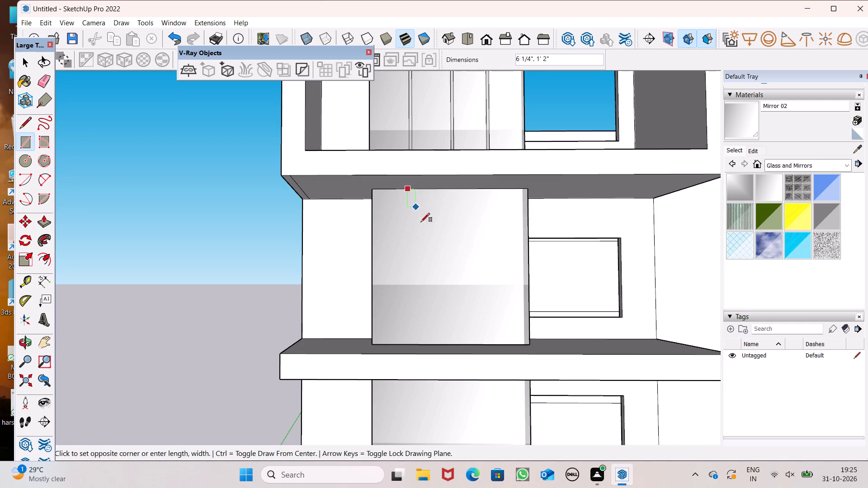
scroll(415, 321, "up", 5)
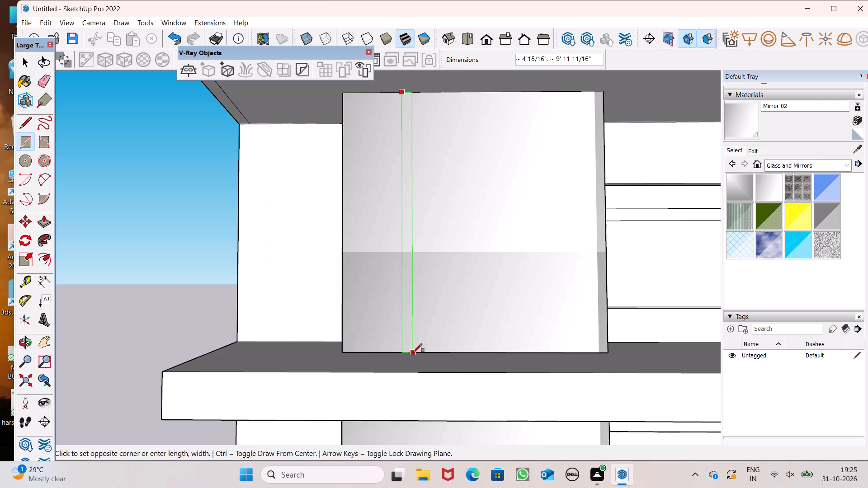
scroll(409, 350, "up", 2)
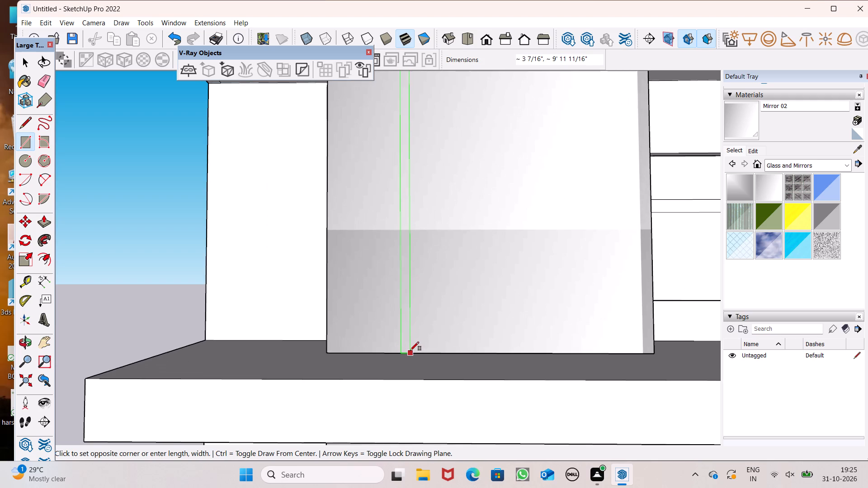
left_click(409, 351)
Shift the vertical strip about 2 11/16" across the mirror panel of the left-hand bay one floor below the top.
scroll(389, 346, "down", 6)
middle_click_drag(386, 347, 371, 407)
key("space")
scroll(419, 349, "up", 4)
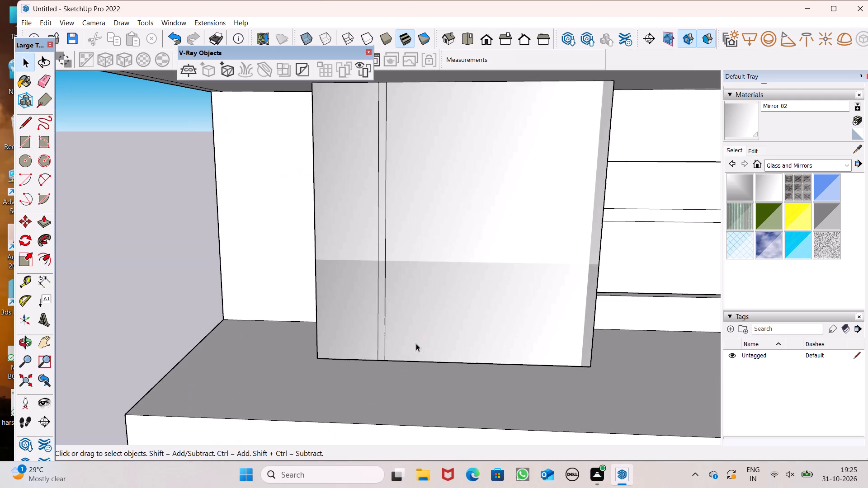
double_click(382, 338)
key("m")
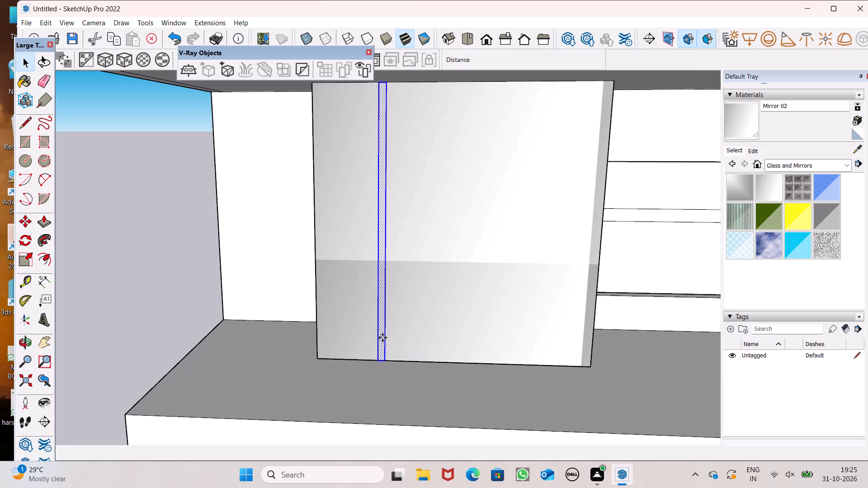
key("Return")
left_click_drag(386, 332, 391, 330)
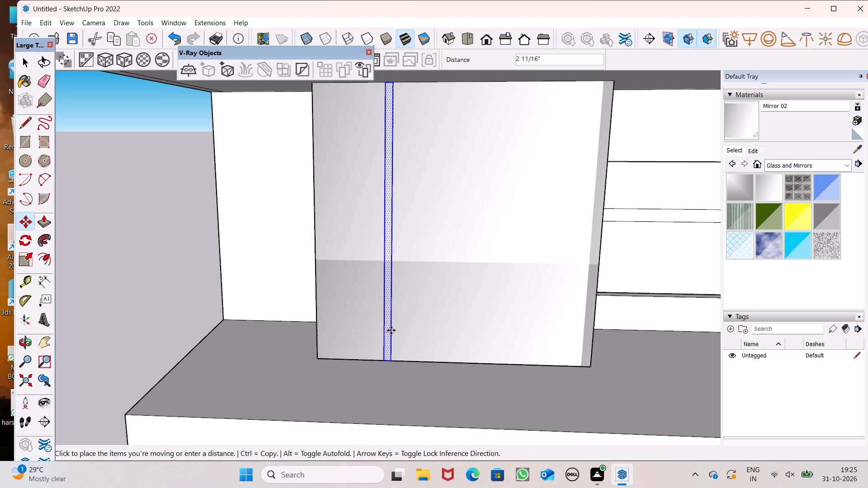
left_click_drag(391, 330, 405, 330)
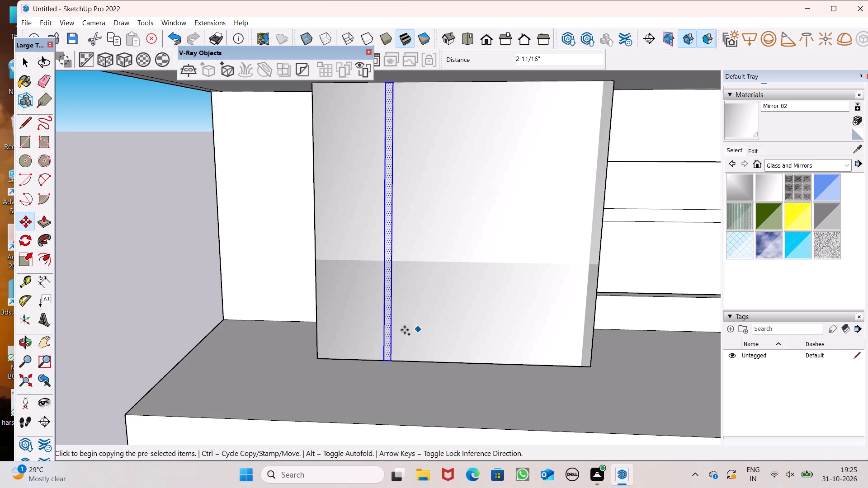
left_click_drag(405, 330, 399, 331)
Copy the strip twice across the same panel, the second copy about 2' 5" beyond the first, making three spaced strips.
left_click_drag(390, 330, 425, 331)
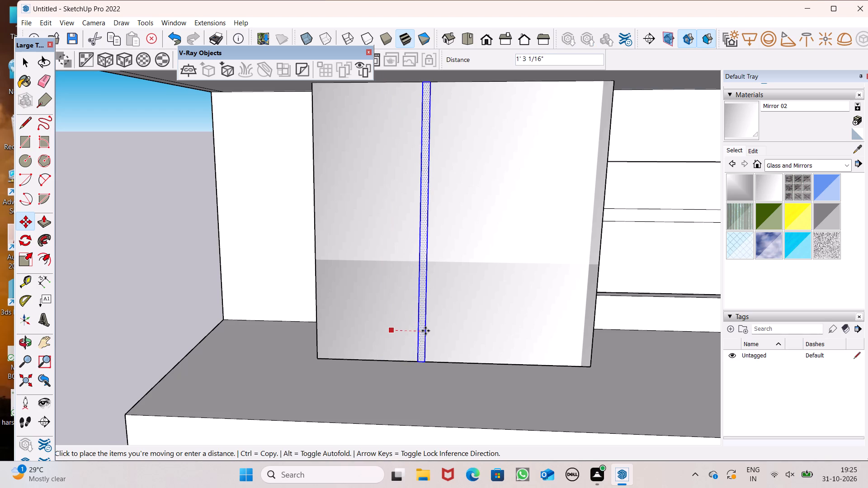
left_click_drag(425, 331, 453, 331)
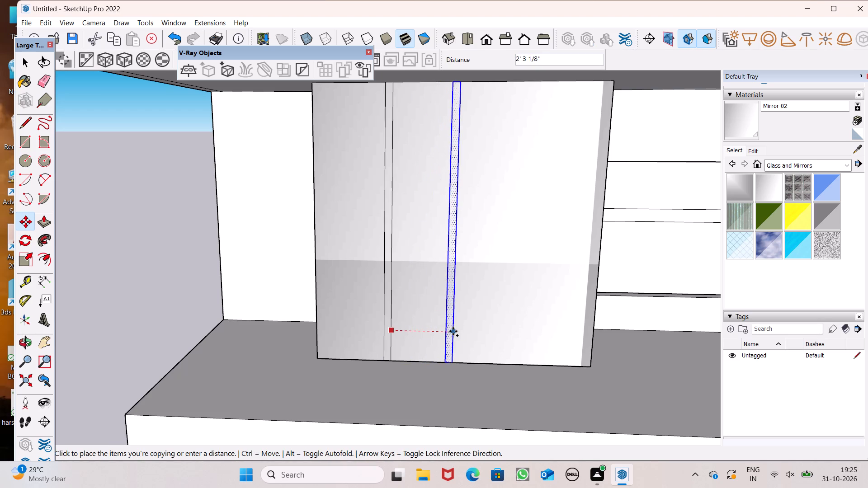
left_click_drag(453, 331, 457, 333)
left_click_drag(457, 333, 472, 331)
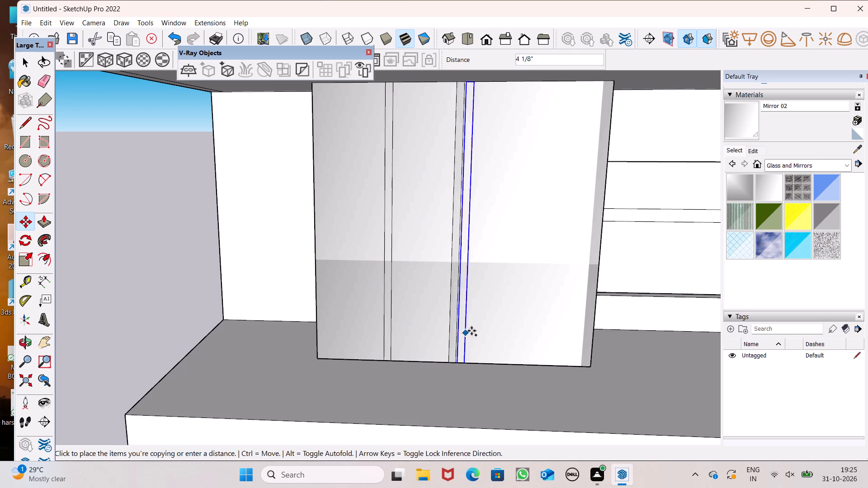
left_click_drag(472, 331, 525, 334)
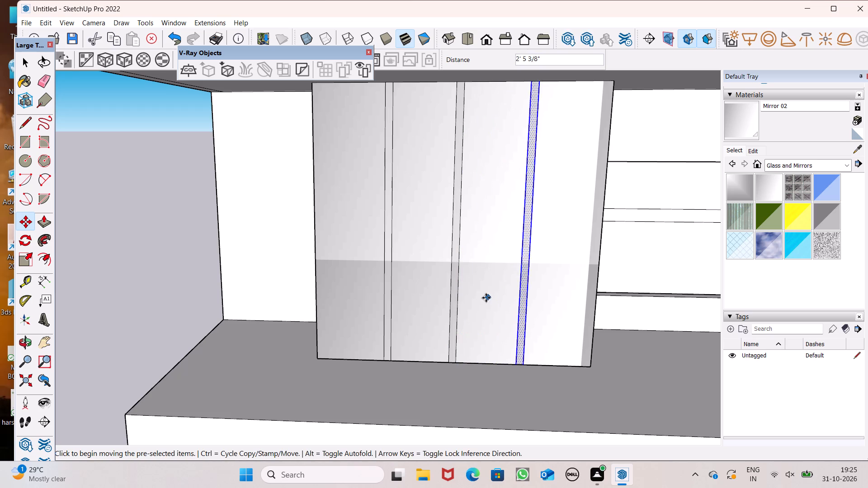
scroll(475, 310, "down", 9)
key("space")
left_click(246, 252)
scroll(315, 231, "down", 5)
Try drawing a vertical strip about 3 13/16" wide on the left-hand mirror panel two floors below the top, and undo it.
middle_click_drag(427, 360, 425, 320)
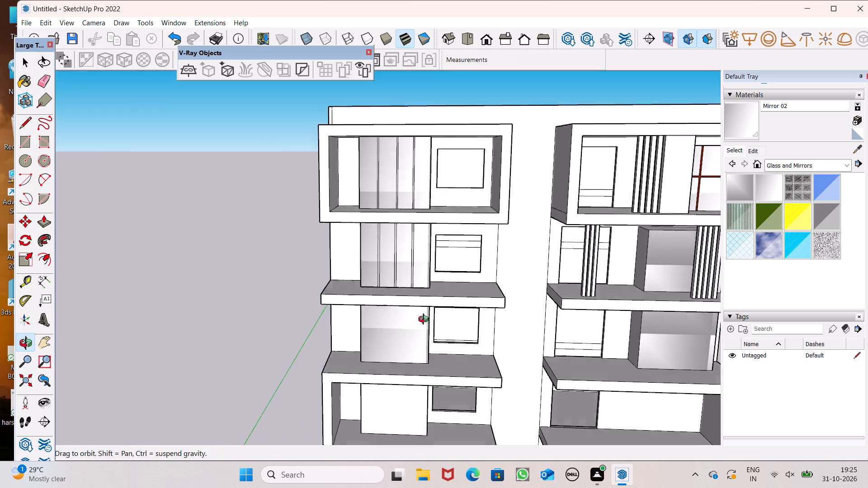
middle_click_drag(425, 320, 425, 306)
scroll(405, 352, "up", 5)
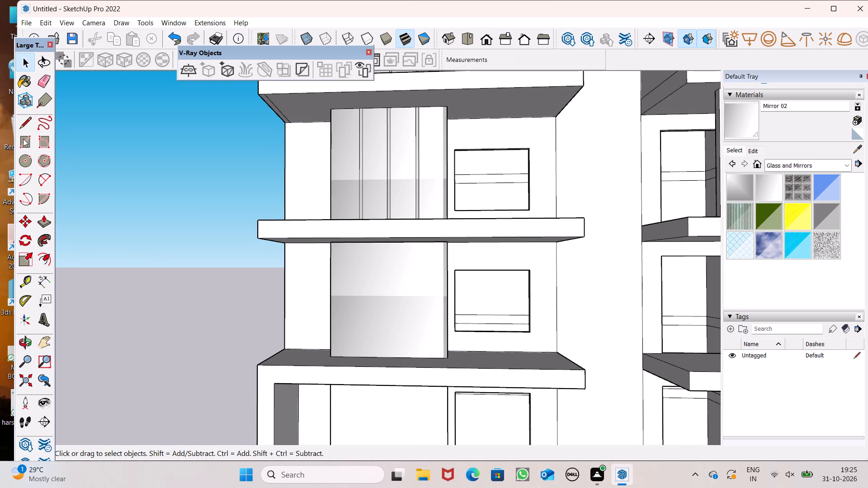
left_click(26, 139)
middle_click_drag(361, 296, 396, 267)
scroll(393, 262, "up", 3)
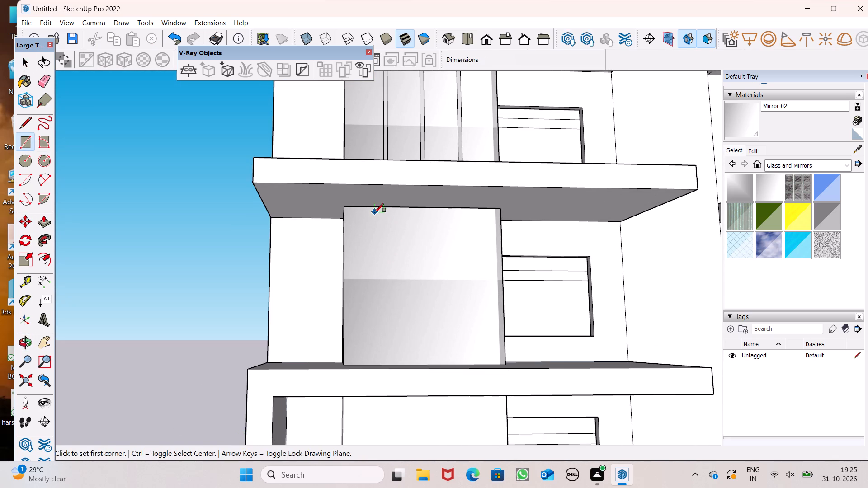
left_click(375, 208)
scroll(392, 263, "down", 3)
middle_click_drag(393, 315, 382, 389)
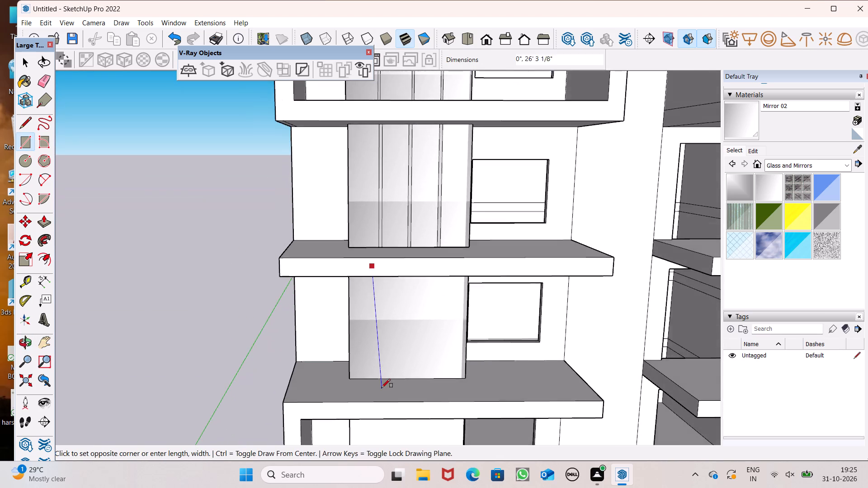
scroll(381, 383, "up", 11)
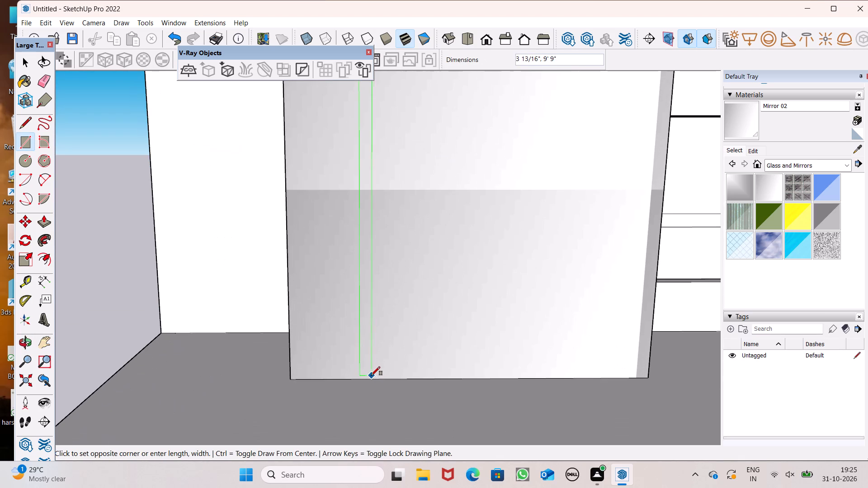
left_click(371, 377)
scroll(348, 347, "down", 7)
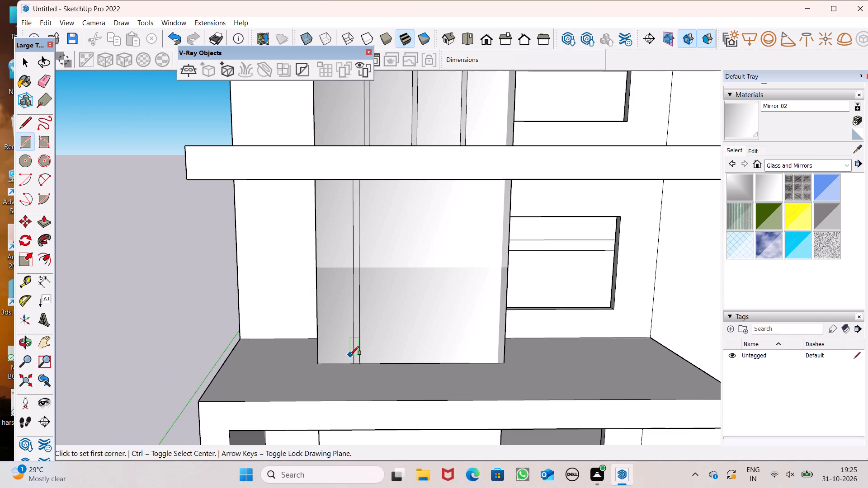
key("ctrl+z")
Draw a full-height vertical strip about 2 1/8" wide on the left-hand mirror panel two floors below the top.
middle_click_drag(356, 301, 366, 241)
scroll(366, 208, "up", 4)
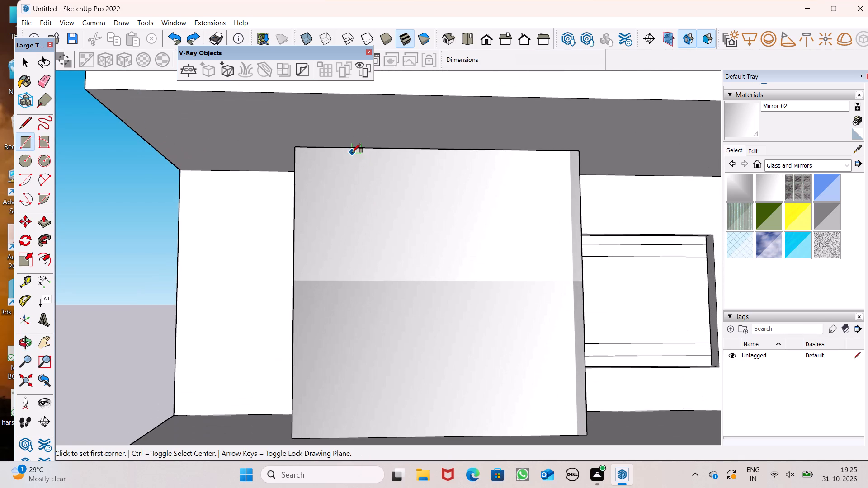
left_click(352, 150)
scroll(368, 238, "down", 2)
middle_click_drag(369, 292, 361, 394)
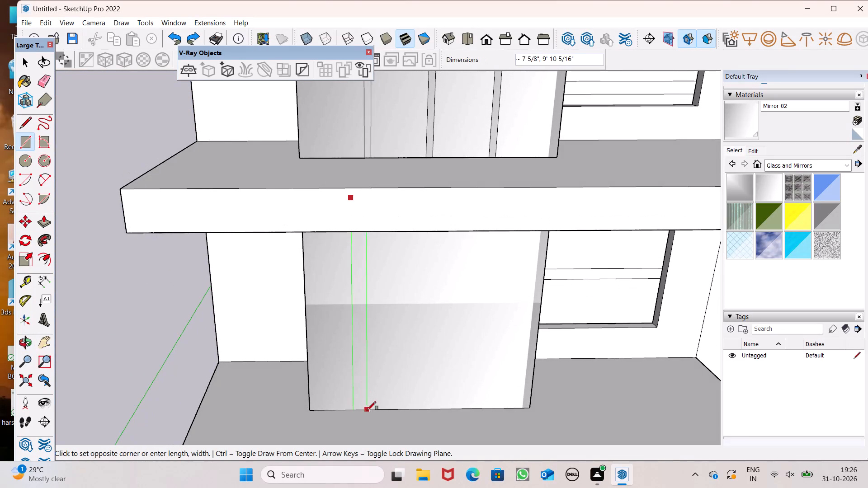
scroll(361, 413, "up", 6)
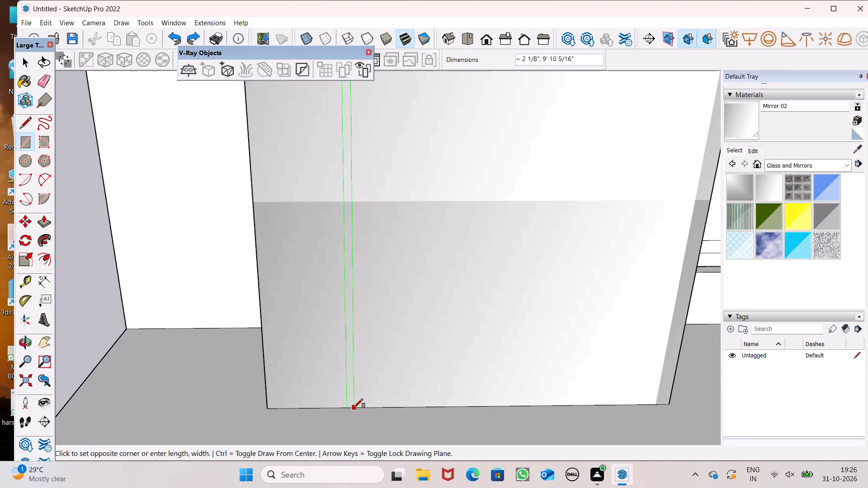
left_click(354, 407)
scroll(321, 379, "down", 7)
key("space")
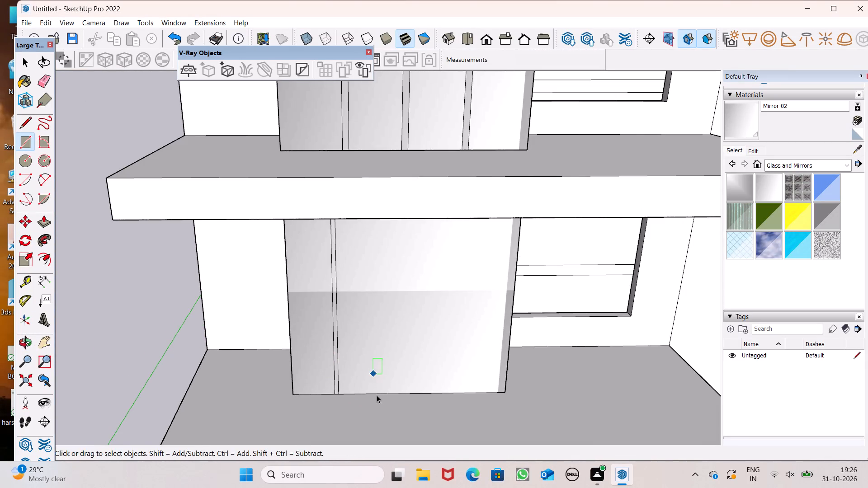
Copy the strip about 2' 3" across the same mirror panel and once more about 2' 6" further, making three spaced strips.
middle_click_drag(377, 395, 340, 376)
scroll(340, 375, "up", 4)
double_click(324, 379)
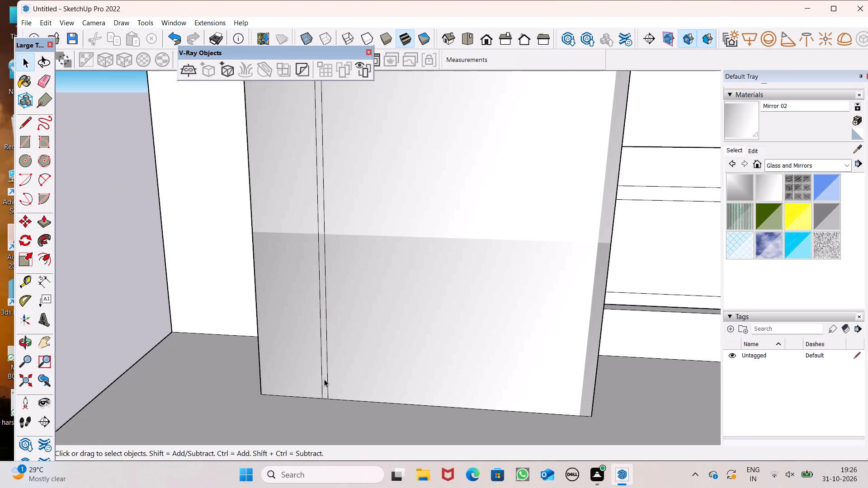
scroll(384, 377, "down", 4)
middle_click_drag(392, 388, 456, 405)
key("m")
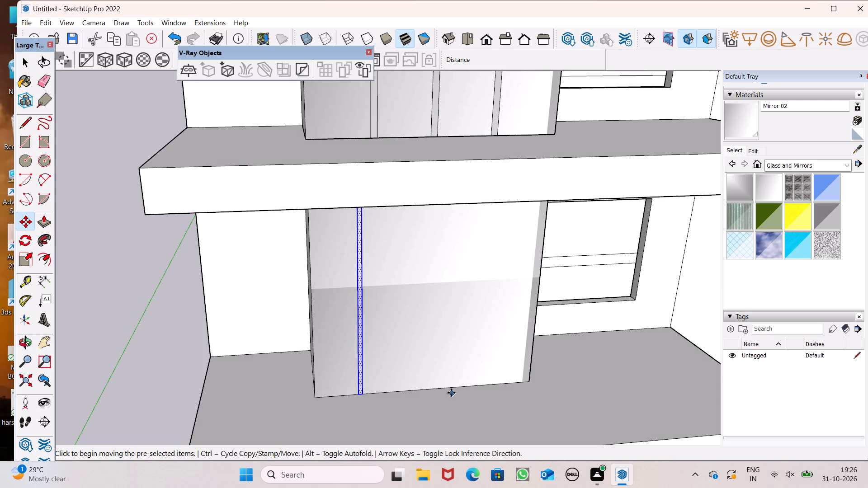
key("Return")
middle_click_drag(455, 399, 418, 398)
scroll(364, 404, "up", 3)
left_click_drag(347, 389, 411, 395)
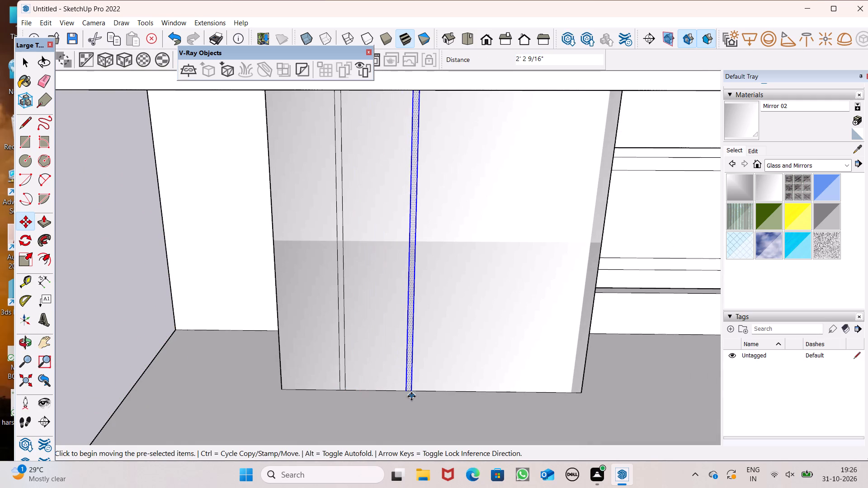
left_click_drag(411, 392, 487, 392)
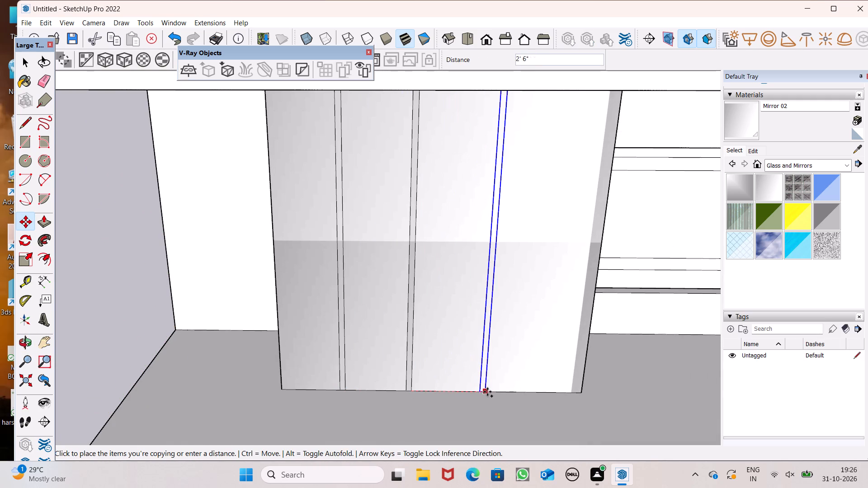
left_click_drag(487, 392, 489, 396)
scroll(475, 362, "down", 5)
middle_click_drag(472, 362, 464, 350)
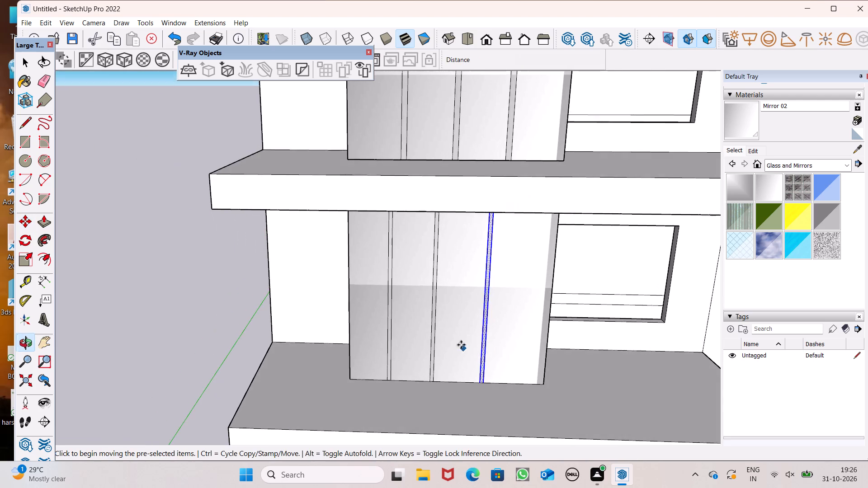
scroll(419, 263, "down", 7)
key("space")
left_click(269, 174)
scroll(269, 174, "down", 1)
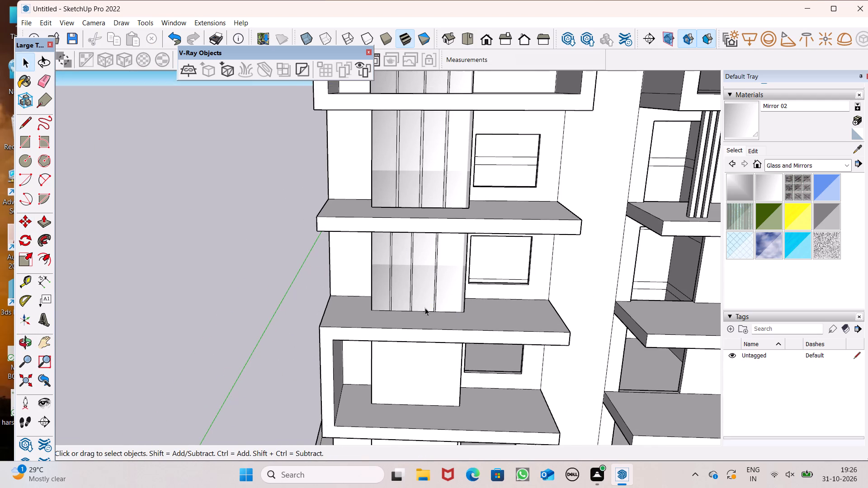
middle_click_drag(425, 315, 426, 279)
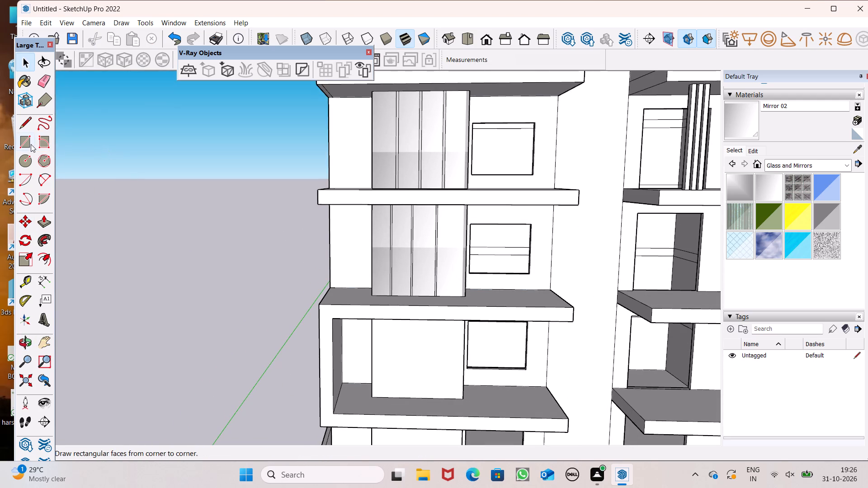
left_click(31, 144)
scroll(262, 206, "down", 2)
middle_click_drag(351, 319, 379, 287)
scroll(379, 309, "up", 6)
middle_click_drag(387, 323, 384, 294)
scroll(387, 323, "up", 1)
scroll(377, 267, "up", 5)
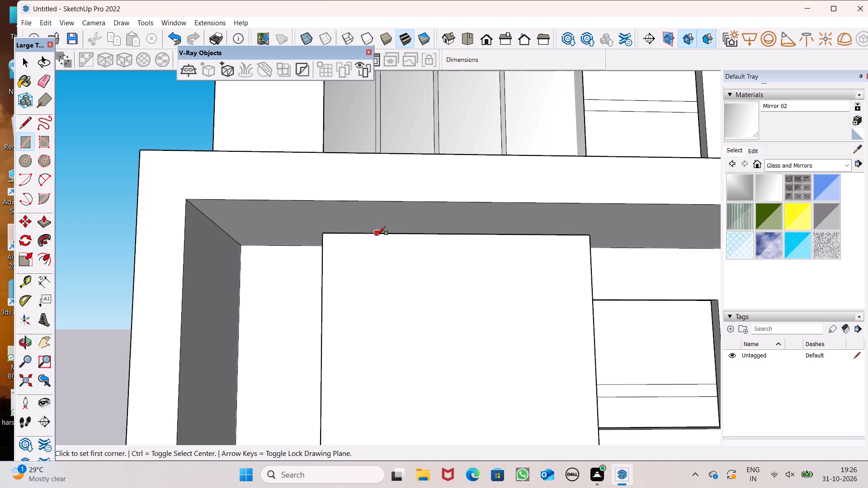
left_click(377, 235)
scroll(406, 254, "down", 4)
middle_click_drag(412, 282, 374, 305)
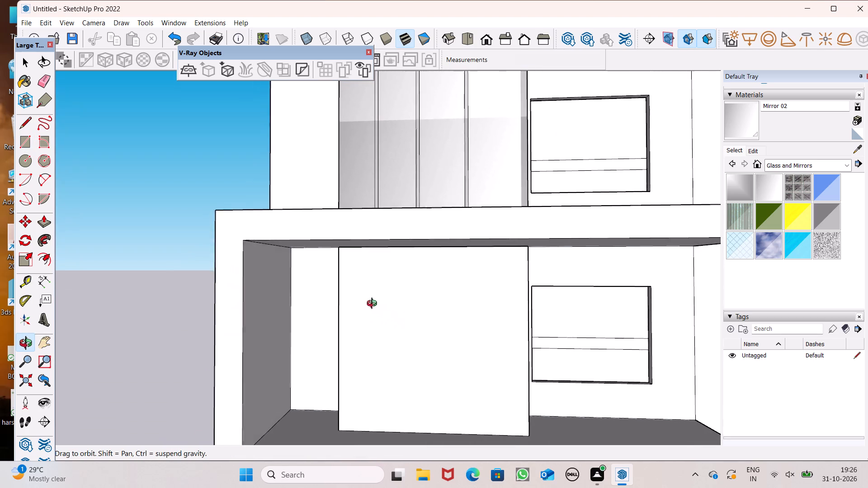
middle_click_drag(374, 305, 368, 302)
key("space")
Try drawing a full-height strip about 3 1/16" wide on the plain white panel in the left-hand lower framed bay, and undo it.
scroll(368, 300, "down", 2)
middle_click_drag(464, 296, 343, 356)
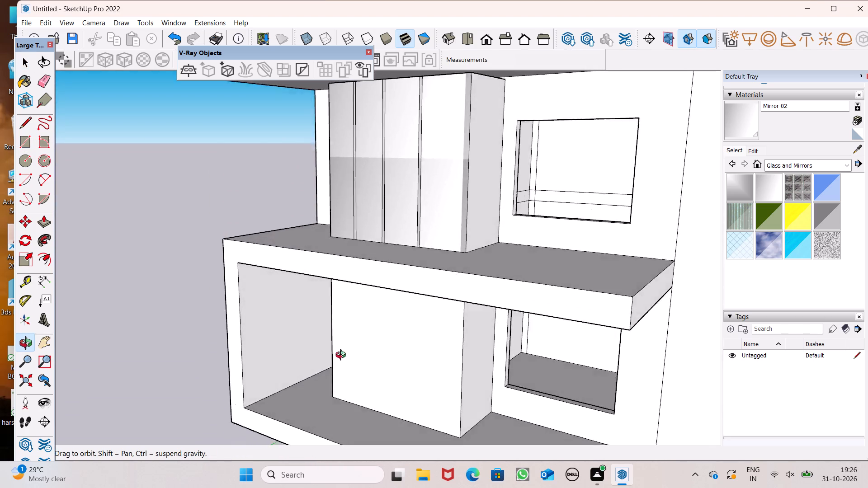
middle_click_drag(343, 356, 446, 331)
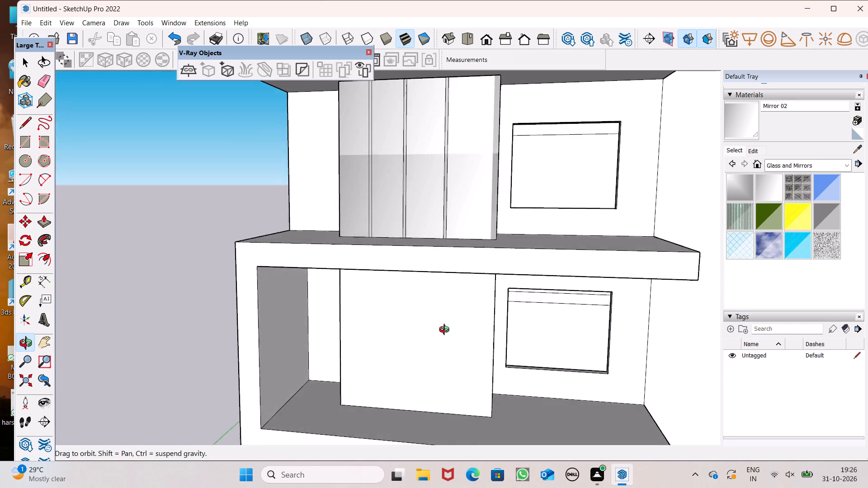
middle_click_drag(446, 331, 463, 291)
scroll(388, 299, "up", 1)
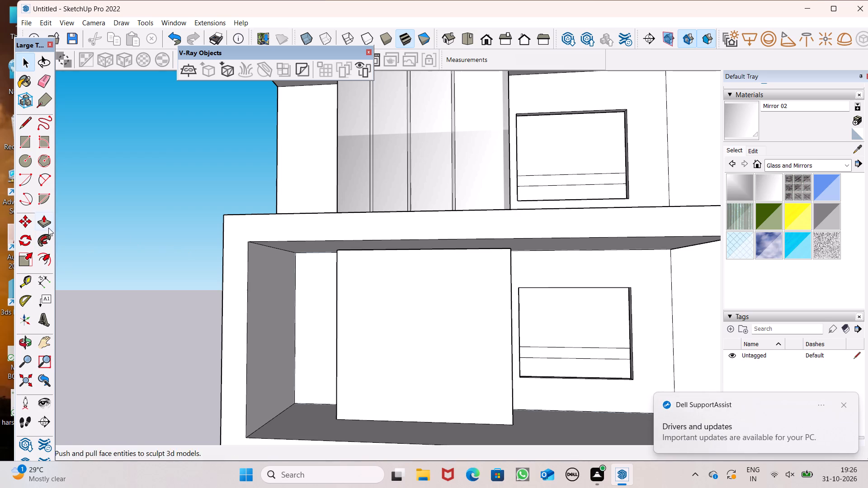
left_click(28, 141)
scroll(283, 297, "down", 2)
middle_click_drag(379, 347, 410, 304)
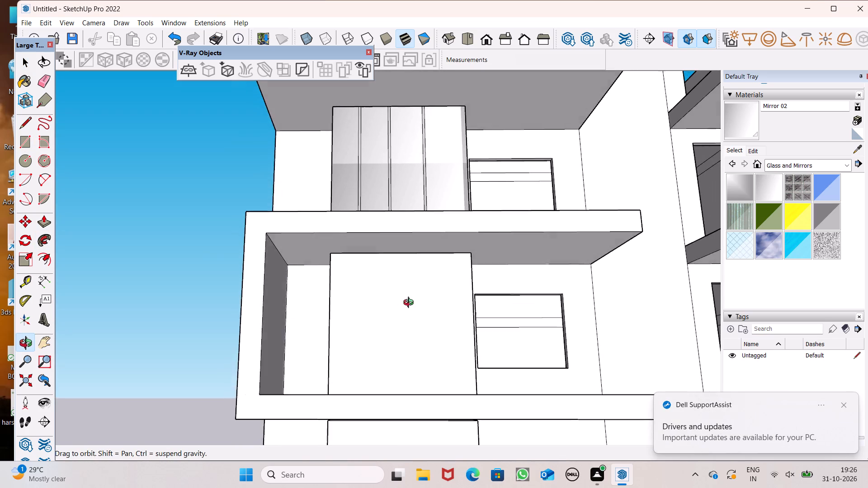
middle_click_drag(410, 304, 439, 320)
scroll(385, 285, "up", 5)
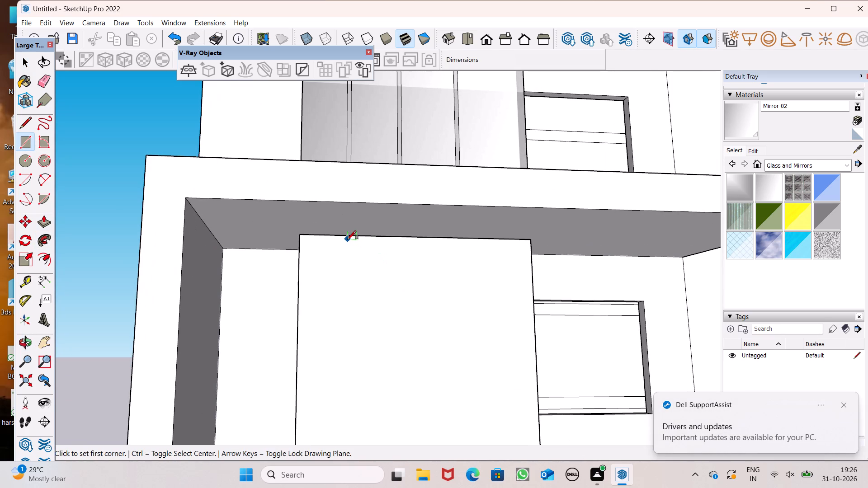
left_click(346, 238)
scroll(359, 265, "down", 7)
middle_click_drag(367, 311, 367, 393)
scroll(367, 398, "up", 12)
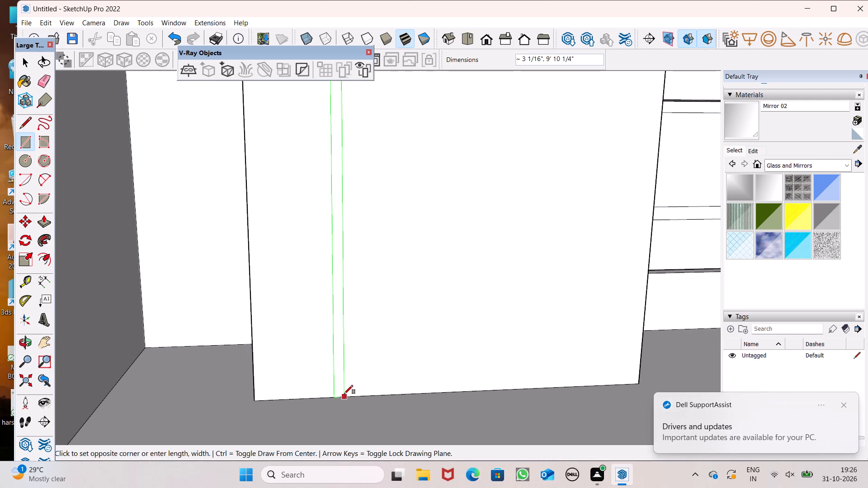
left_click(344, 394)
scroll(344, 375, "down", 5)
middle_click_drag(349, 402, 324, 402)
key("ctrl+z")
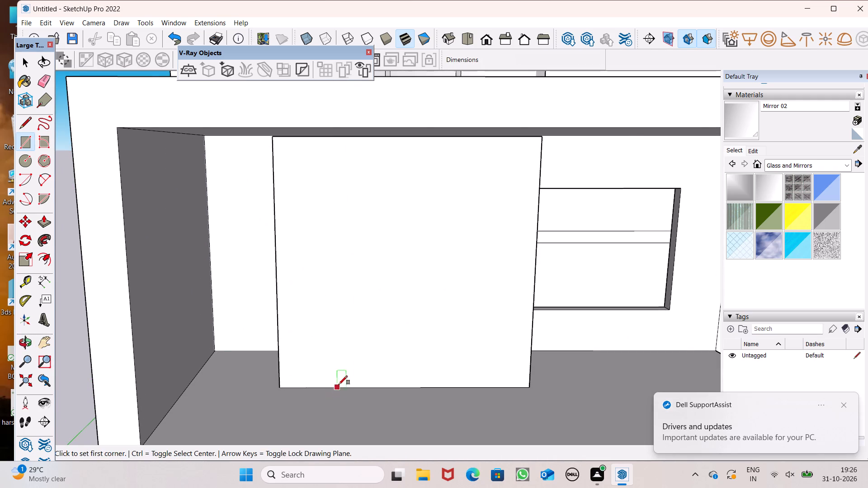
Draw a narrow full-height vertical strip on the plain white panel in the left-hand lower framed bay.
middle_click_drag(339, 385, 347, 334, "ctrl")
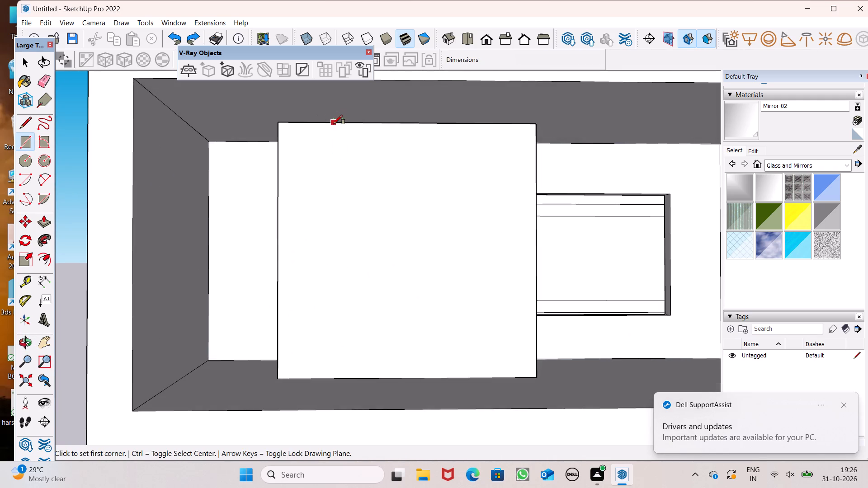
left_click(332, 123)
scroll(353, 214, "down", 3)
middle_click_drag(348, 337, 351, 358)
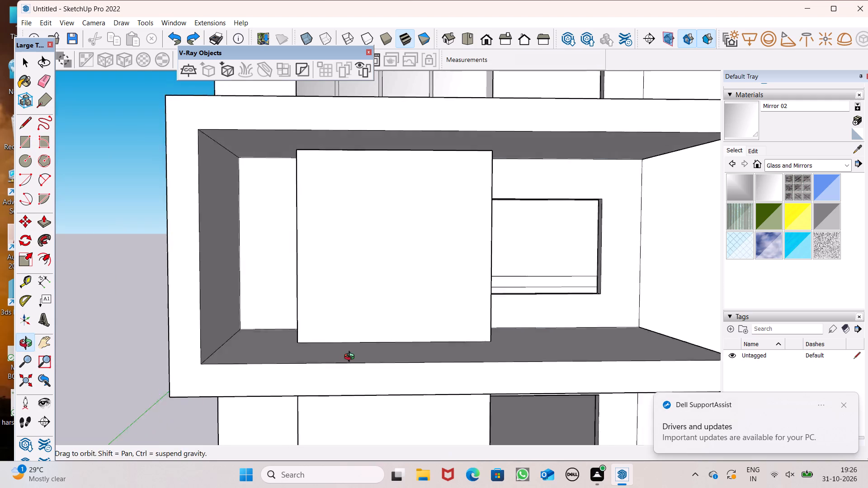
middle_click_drag(351, 358, 351, 382)
scroll(351, 366, "up", 7)
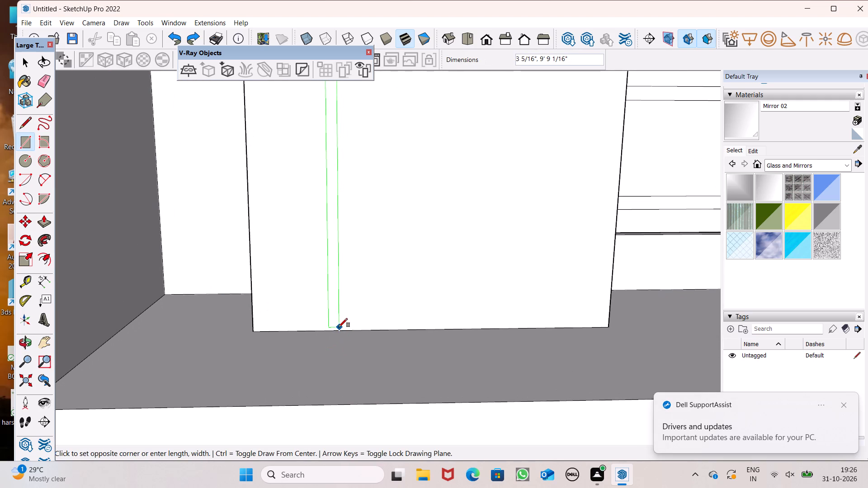
scroll(339, 327, "up", 6)
left_click(332, 336)
scroll(354, 295, "down", 16)
middle_click_drag(455, 299, 424, 312)
Move the new strip a short distance sideways along the bottom edge of the framed bay's white panel.
key("space")
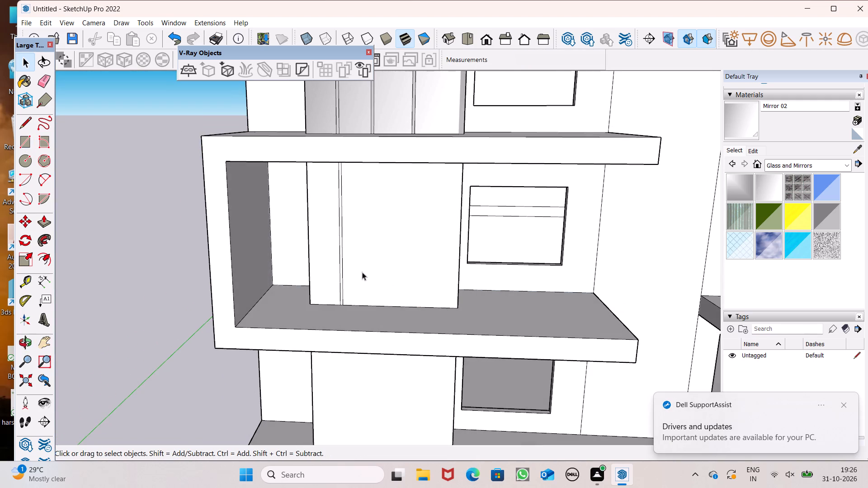
scroll(338, 279, "up", 11)
double_click(346, 290)
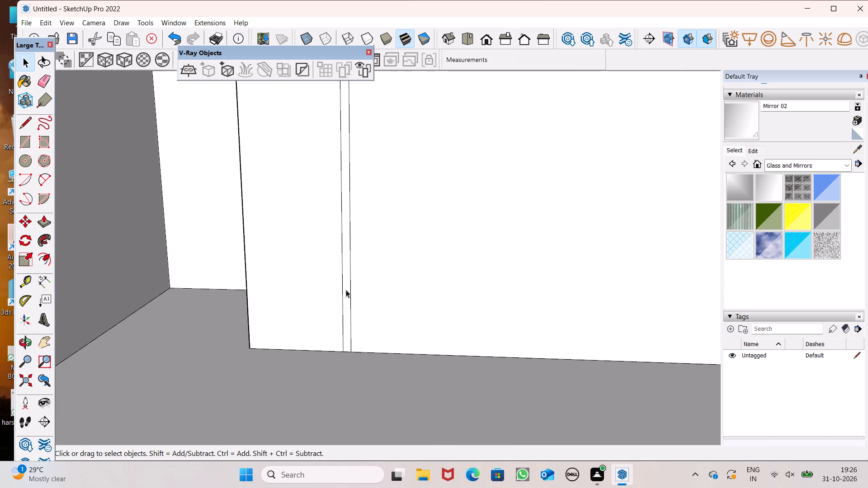
scroll(346, 285, "down", 7)
middle_click_drag(344, 293, 364, 292)
key("m")
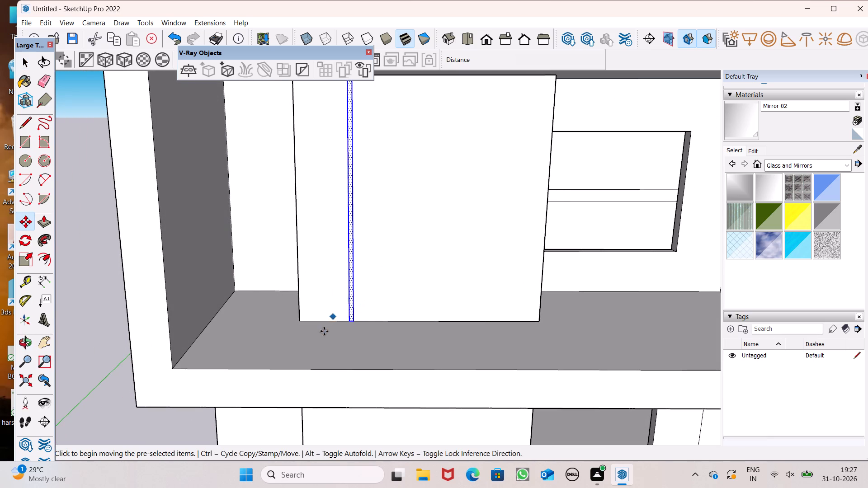
scroll(324, 331, "down", 3)
key("Return")
scroll(383, 274, "up", 6)
left_click_drag(316, 366, 325, 354)
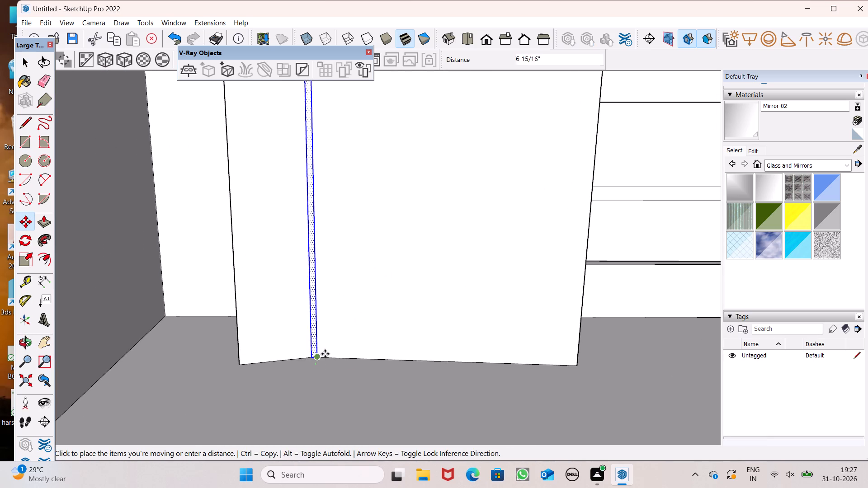
left_click_drag(325, 354, 326, 364)
Copy the strip about 2' 5 9/16" across the framed bay's panel and once more about 2' 5 11/16" further, making three spaced strips.
scroll(410, 340, "down", 7)
middle_click_drag(436, 344, 439, 315)
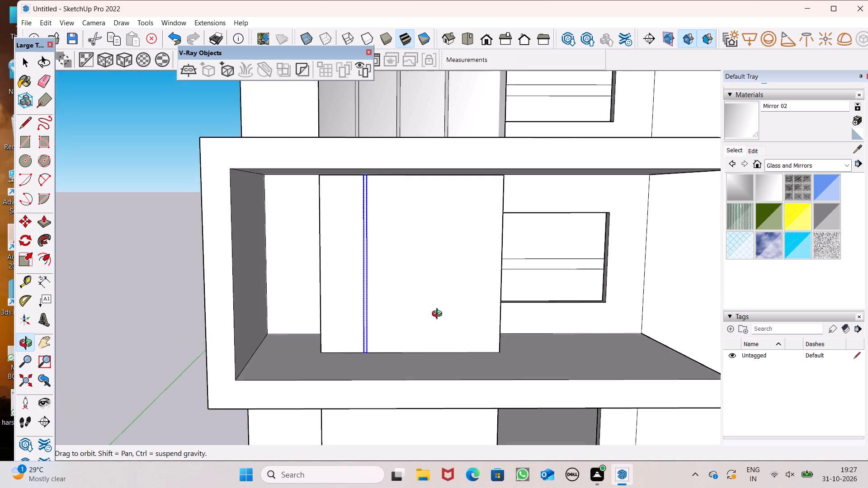
middle_click_drag(439, 315, 423, 333)
scroll(394, 348, "up", 5)
left_click_drag(345, 357, 418, 360)
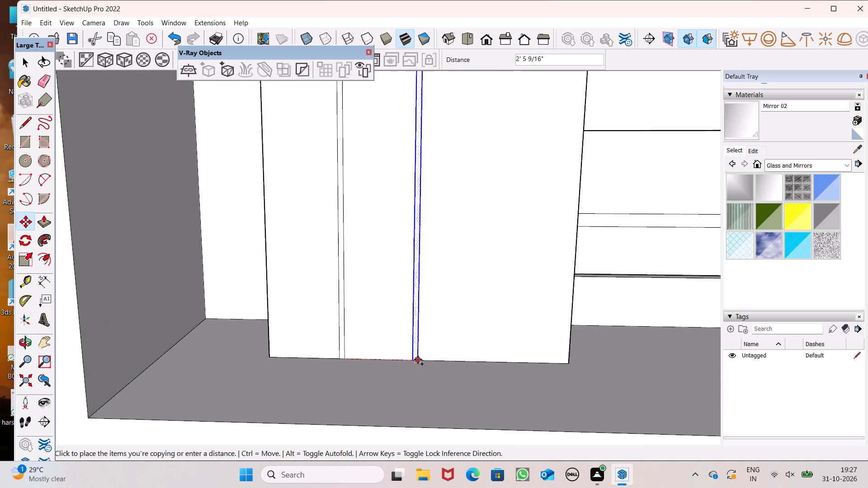
left_click_drag(418, 360, 418, 360)
left_click_drag(418, 361, 495, 362)
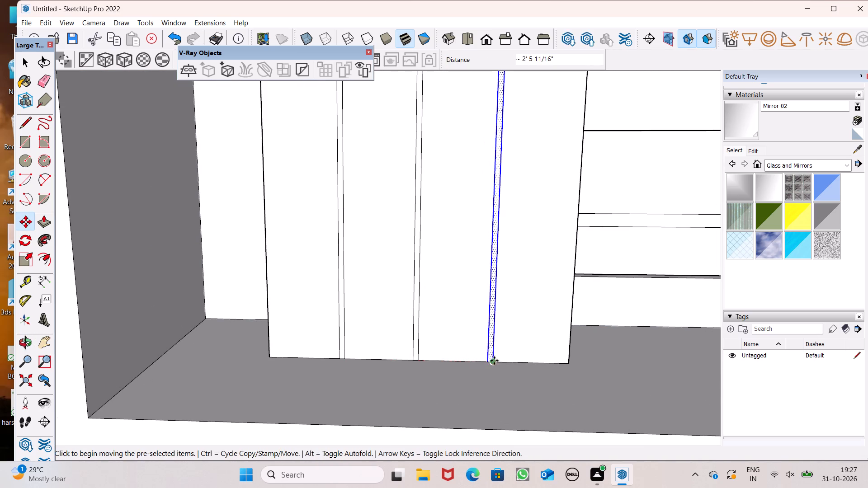
scroll(484, 320, "down", 8)
key("space")
scroll(480, 310, "down", 6)
left_click(232, 152)
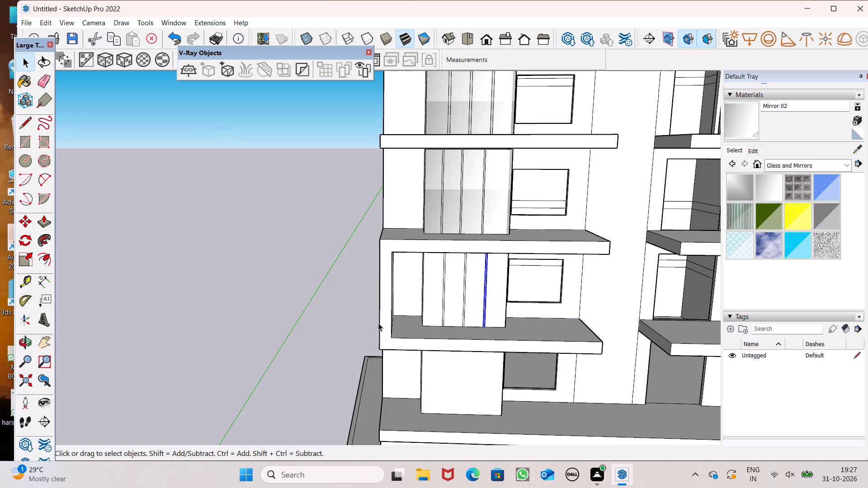
Draw a full-height vertical strip about 2 15/16" wide on the plain white panel one floor below the left-hand framed bay.
scroll(378, 323, "down", 3)
middle_click_drag(408, 391, 414, 337)
scroll(436, 360, "up", 7)
scroll(410, 343, "down", 4)
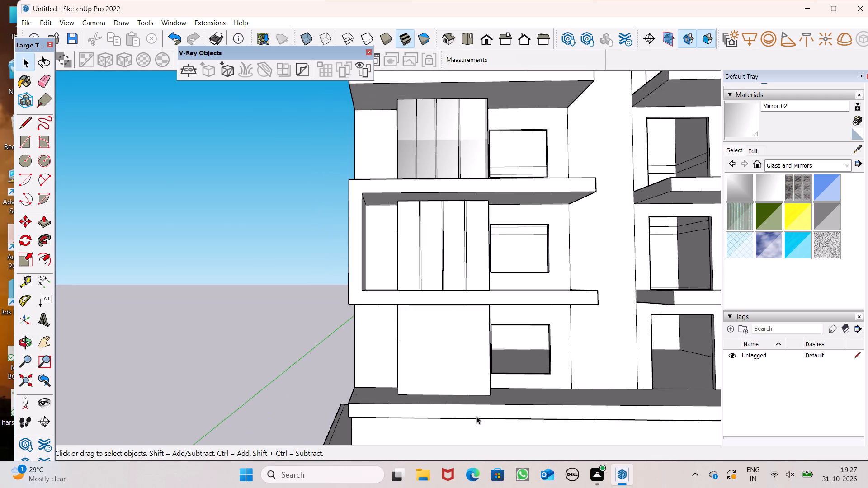
middle_click_drag(476, 416, 470, 404)
scroll(454, 368, "up", 4)
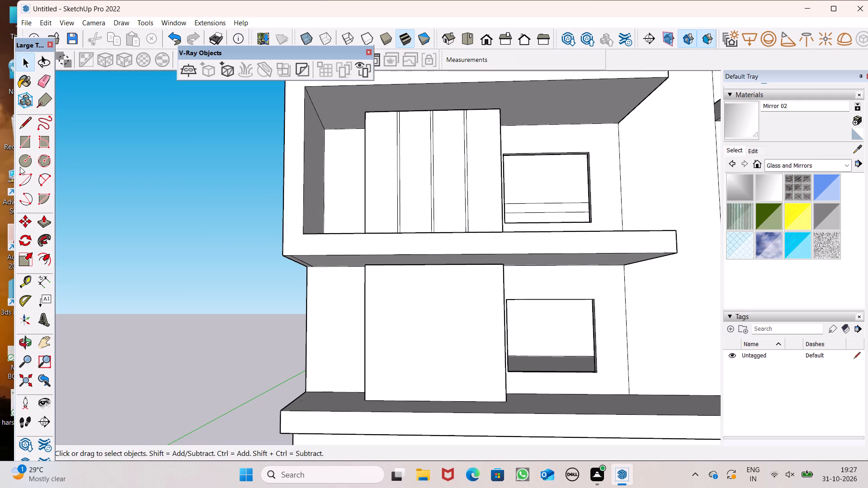
left_click(23, 136)
scroll(292, 232, "down", 2)
middle_click_drag(449, 334, 463, 349)
scroll(404, 316, "up", 3)
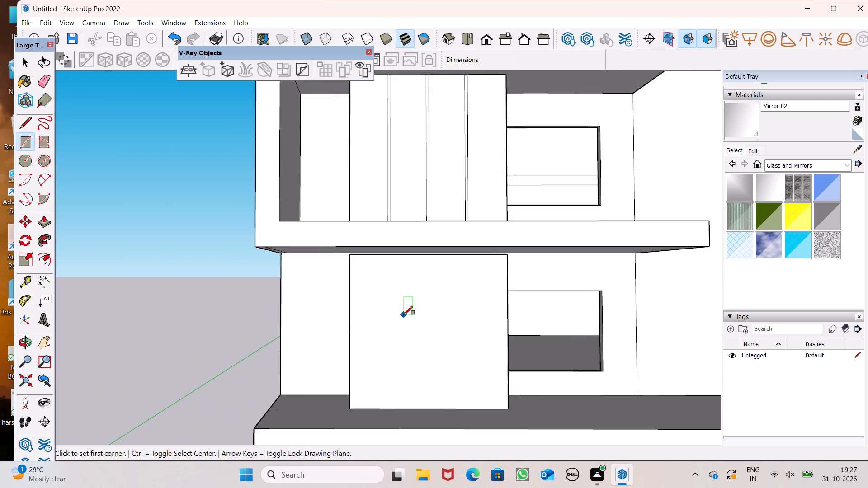
scroll(404, 315, "up", 4)
scroll(399, 299, "down", 5)
middle_click_drag(432, 347, 430, 340)
scroll(381, 288, "up", 4)
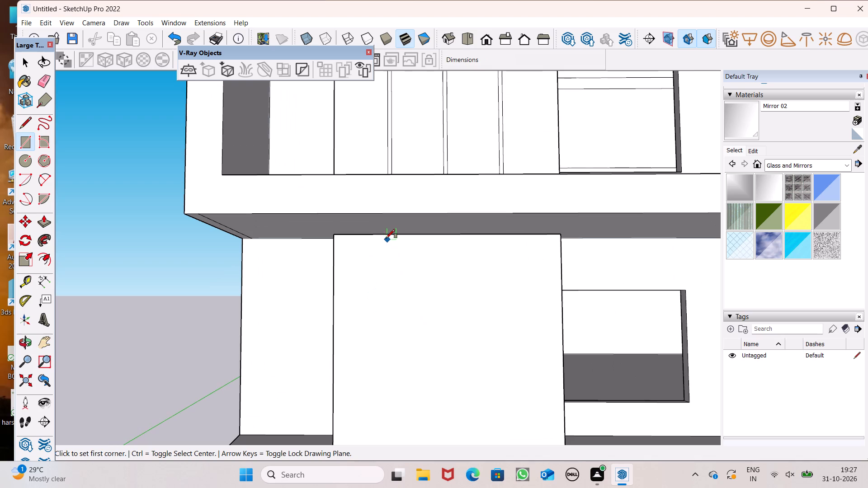
left_click(391, 235)
scroll(401, 261, "down", 4)
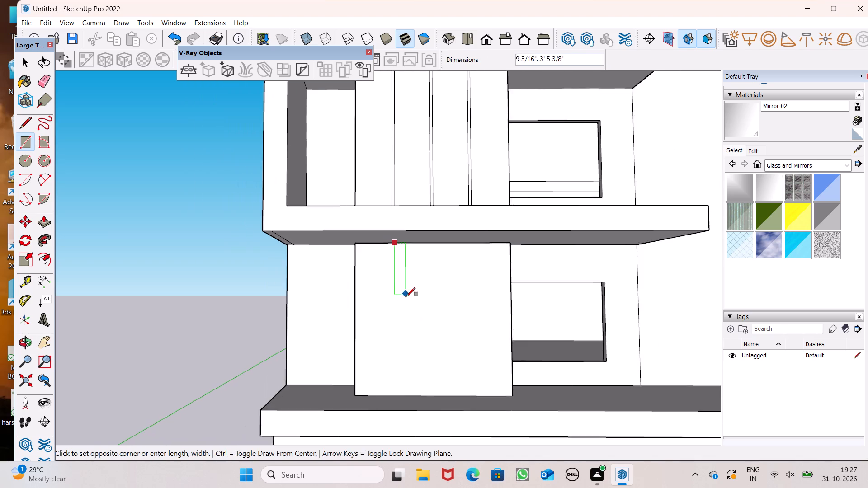
middle_click_drag(406, 296, 397, 350)
scroll(404, 403, "up", 7)
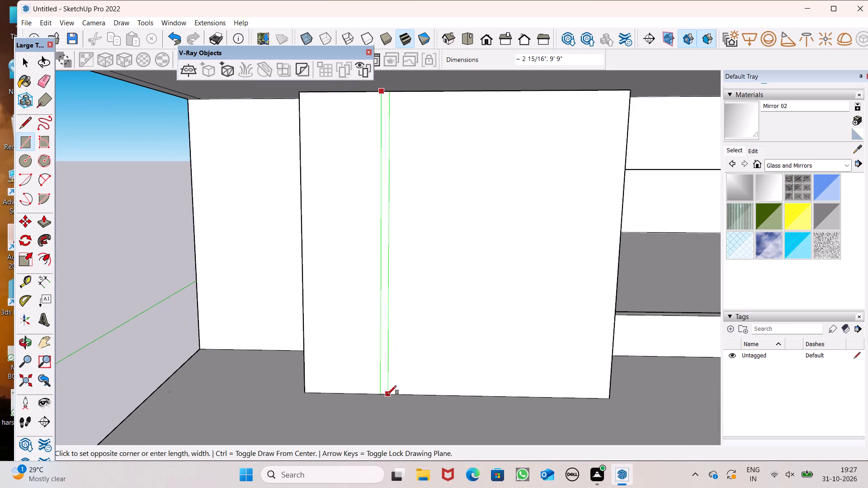
left_click(387, 394)
scroll(378, 374, "down", 5)
middle_click_drag(384, 375, 390, 398)
Copy the strip about 2' 4" across the panel below the framed bay and once more at similar spacing, making three strips.
key("space")
scroll(393, 385, "up", 2)
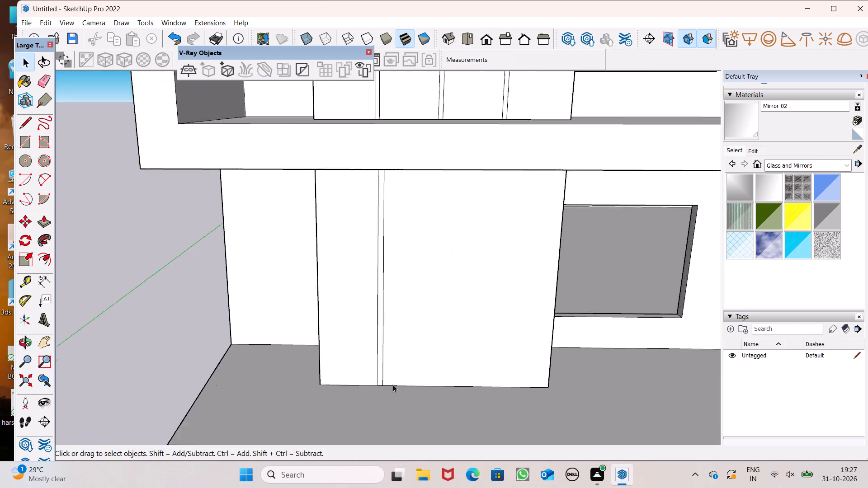
scroll(393, 385, "up", 4)
double_click(375, 379)
double_click(373, 377)
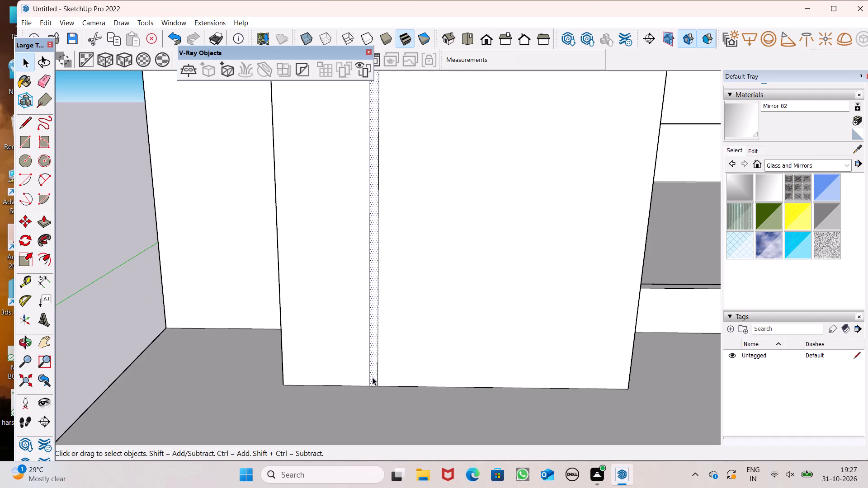
left_click(373, 377)
key("m")
key("Return")
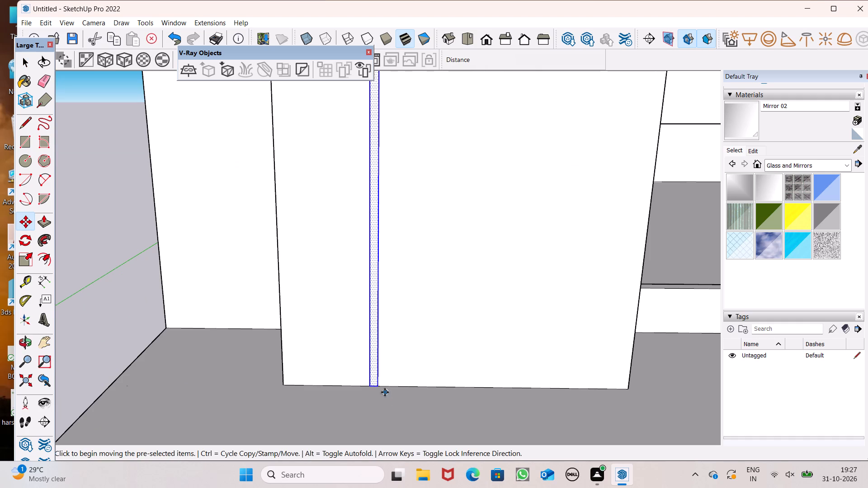
left_click_drag(378, 387, 458, 392)
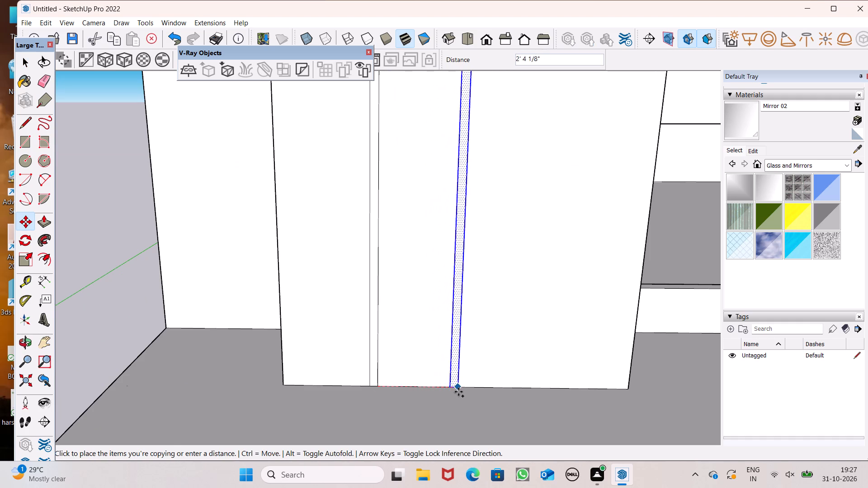
left_click_drag(458, 392, 460, 392)
left_click_drag(461, 388, 482, 388)
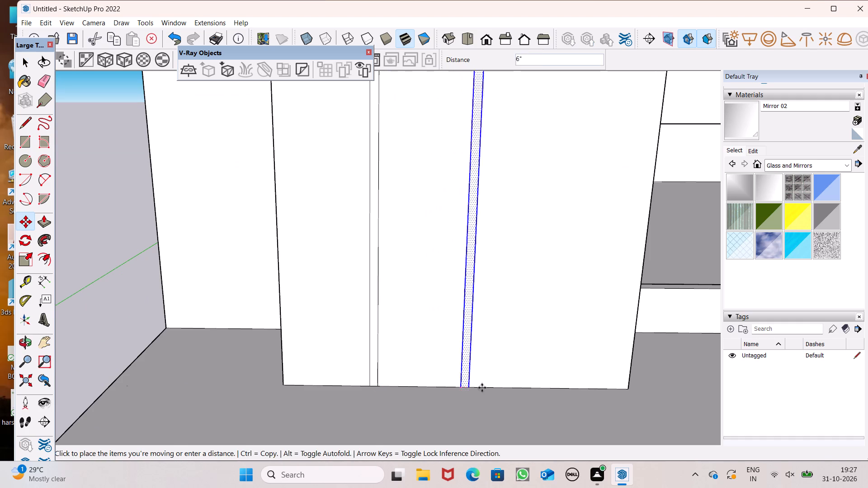
left_click_drag(482, 388, 539, 387)
scroll(471, 323, "down", 14)
key("space")
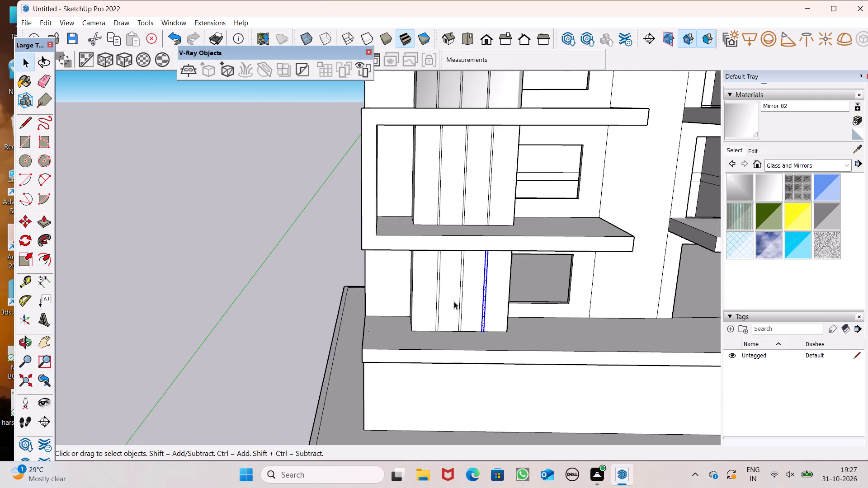
left_click(241, 194)
Paint the four panel sections between the strips in the left-hand framed bay with the Mirror 02 material.
scroll(241, 194, "down", 7)
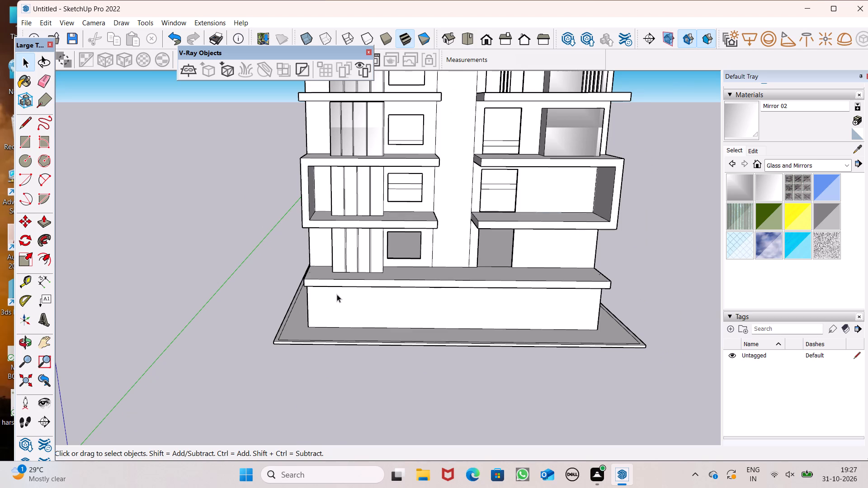
scroll(337, 294, "down", 1)
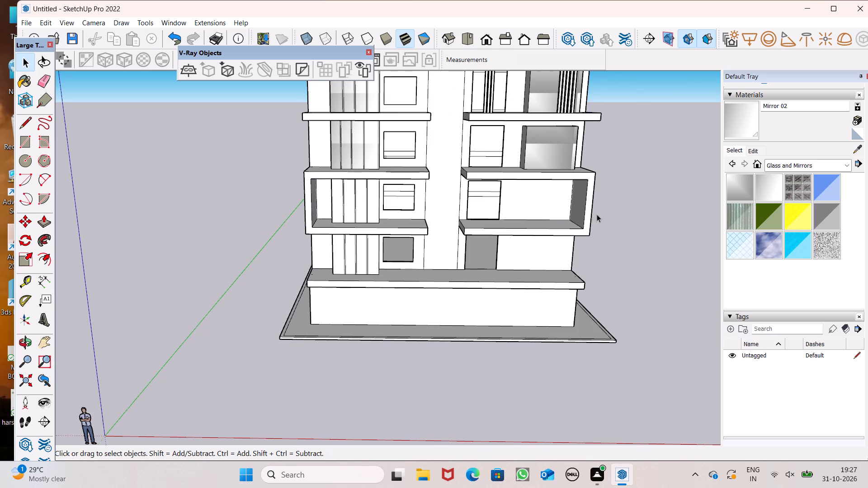
left_click(739, 127)
scroll(459, 153, "down", 3)
scroll(326, 180, "up", 15)
left_click(363, 213)
left_click(386, 210)
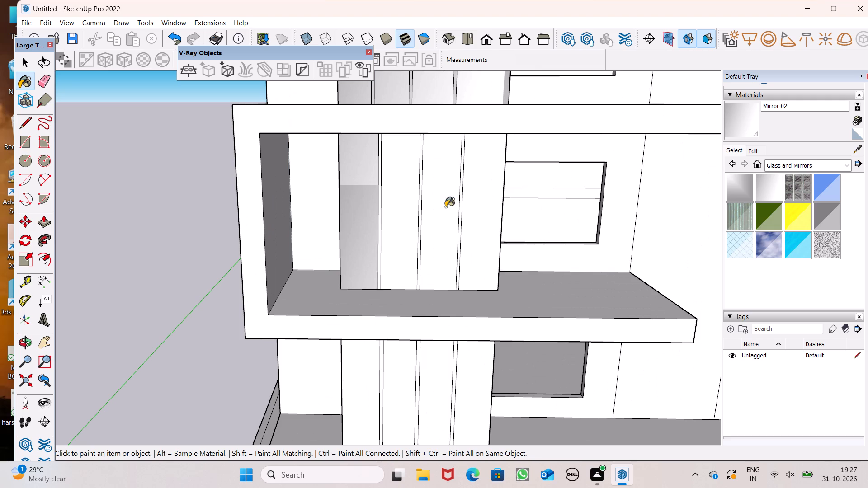
left_click(445, 206)
left_click(468, 209)
scroll(448, 164, "down", 5)
Paint the four panel sections between the strips on the floor below the left-hand framed bay with Mirror 02.
scroll(417, 295, "up", 5)
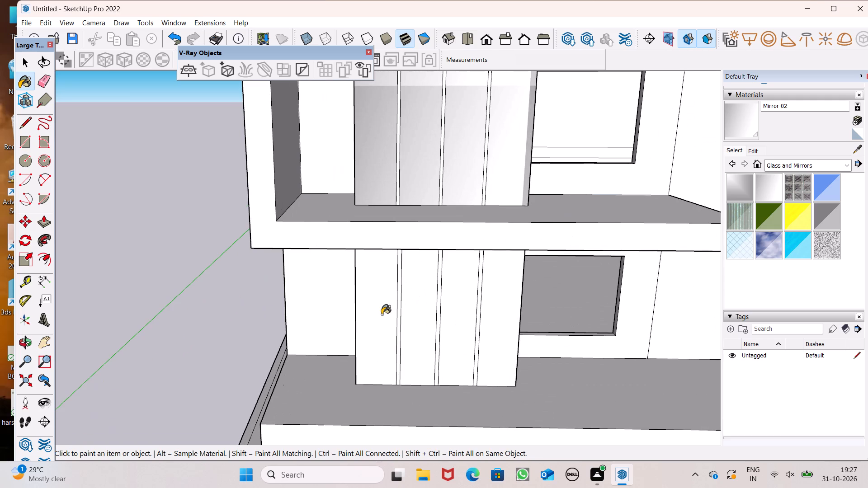
left_click(382, 314)
left_click(416, 307)
left_click(455, 304)
left_click(504, 304)
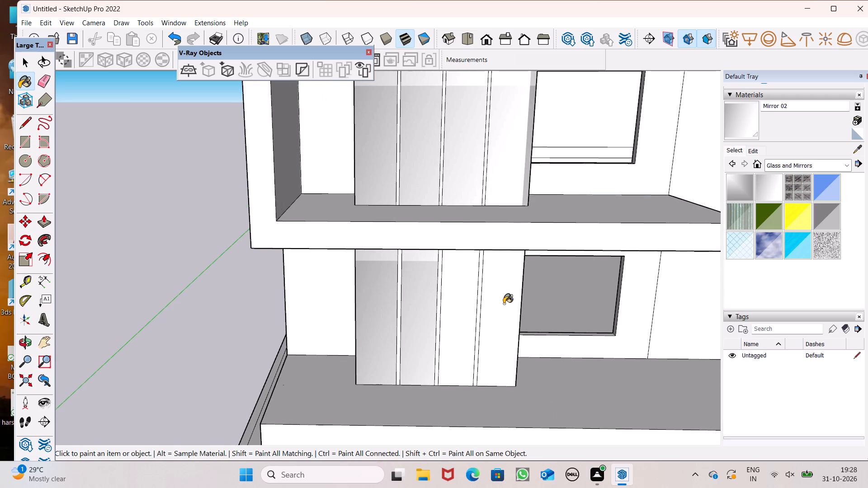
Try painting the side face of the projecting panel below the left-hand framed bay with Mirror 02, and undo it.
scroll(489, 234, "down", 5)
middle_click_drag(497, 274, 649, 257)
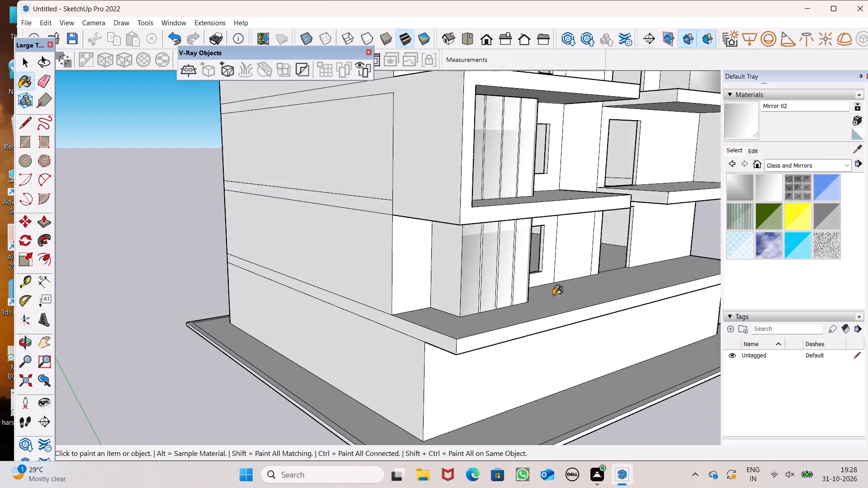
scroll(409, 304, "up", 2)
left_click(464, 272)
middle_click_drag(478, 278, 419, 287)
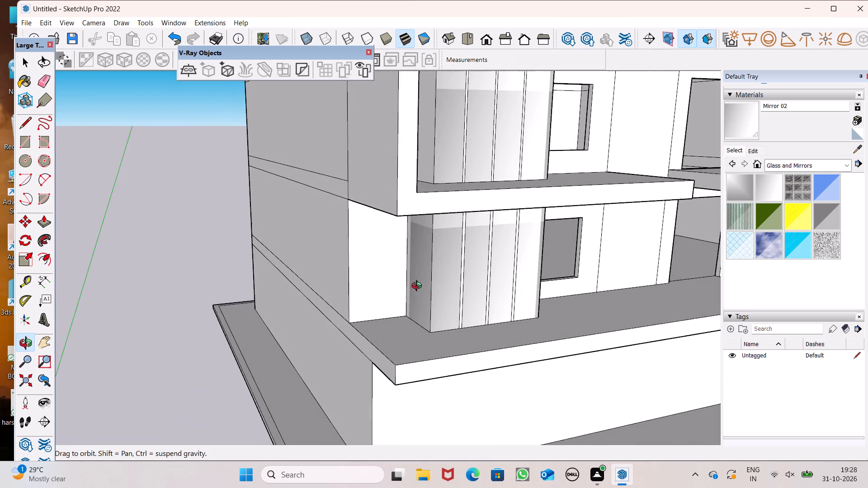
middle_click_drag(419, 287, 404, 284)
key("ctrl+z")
Paint the right-hand wing's window panels with Mirror 02 on the floor above the lower framed bay and the floor behind the pillars.
scroll(382, 259, "down", 3)
middle_click_drag(425, 262, 344, 274)
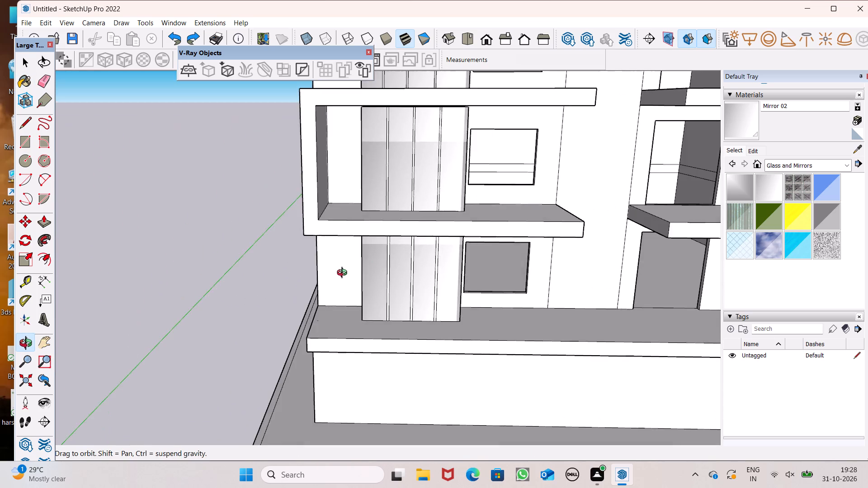
middle_click_drag(344, 274, 331, 263)
scroll(292, 259, "down", 7)
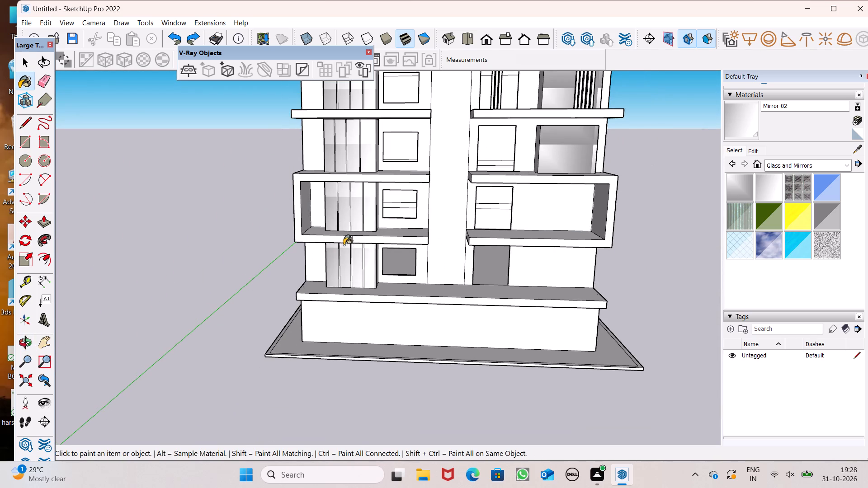
scroll(326, 248, "down", 3)
scroll(481, 190, "up", 5)
scroll(410, 220, "down", 4)
scroll(501, 193, "up", 7)
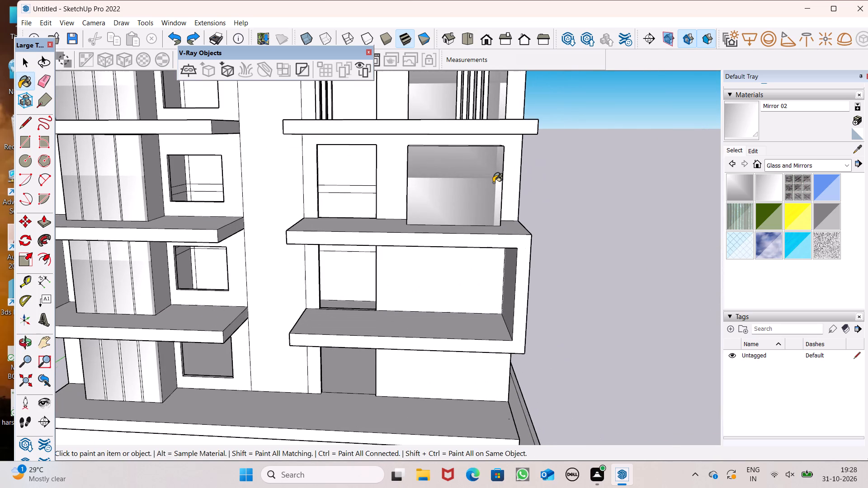
left_click(23, 142)
scroll(449, 178, "up", 3)
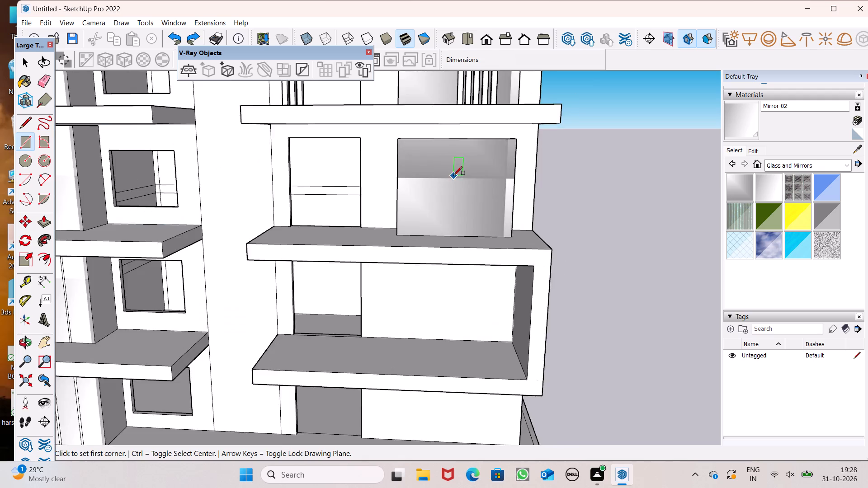
scroll(453, 175, "up", 2)
scroll(423, 152, "up", 5)
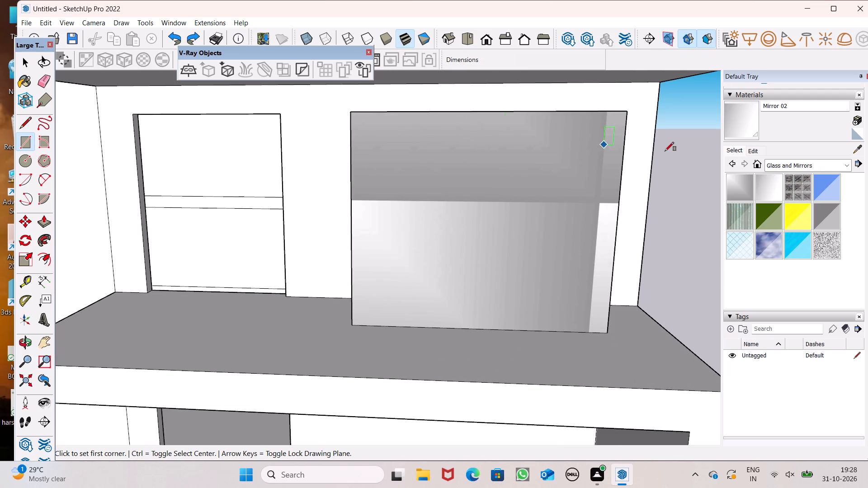
left_click(732, 126)
left_click(495, 178)
scroll(422, 244, "down", 7)
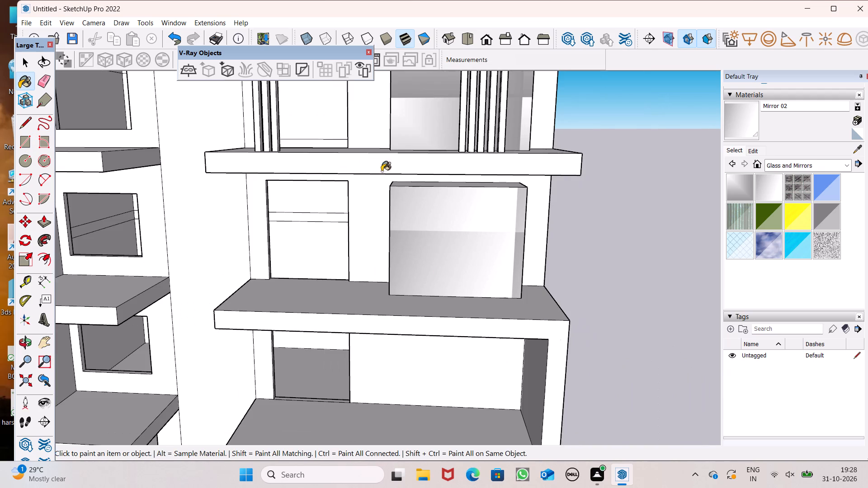
left_click(417, 122)
Draw a full-height vertical strip about 3 3/8" wide and 8' 8" high on the mirror panel above the lower right-hand framed bay.
left_click(29, 140)
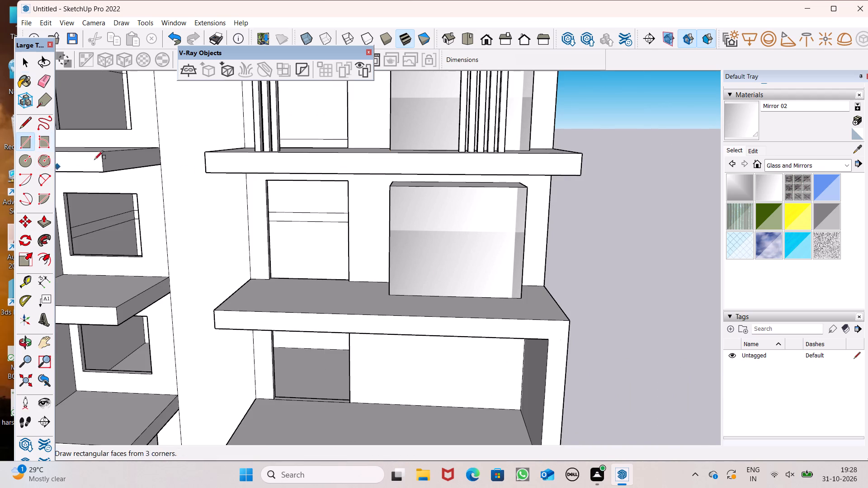
middle_click_drag(420, 255, 440, 227)
scroll(434, 176, "up", 6)
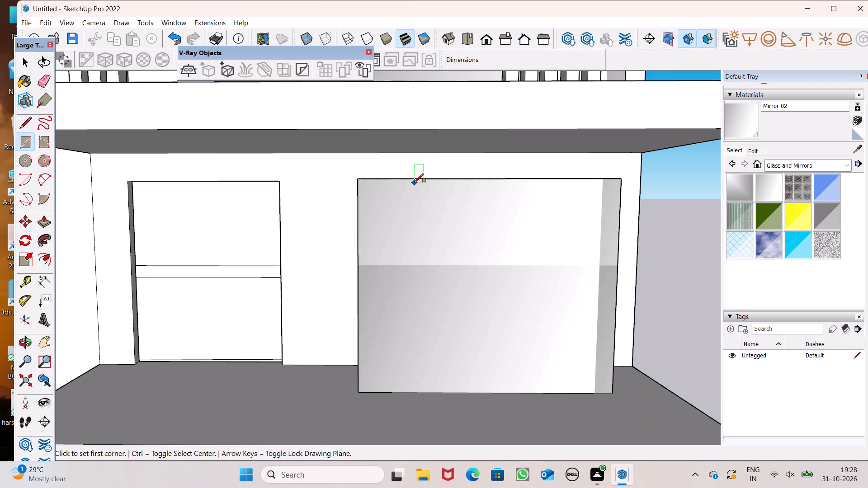
left_click(414, 179)
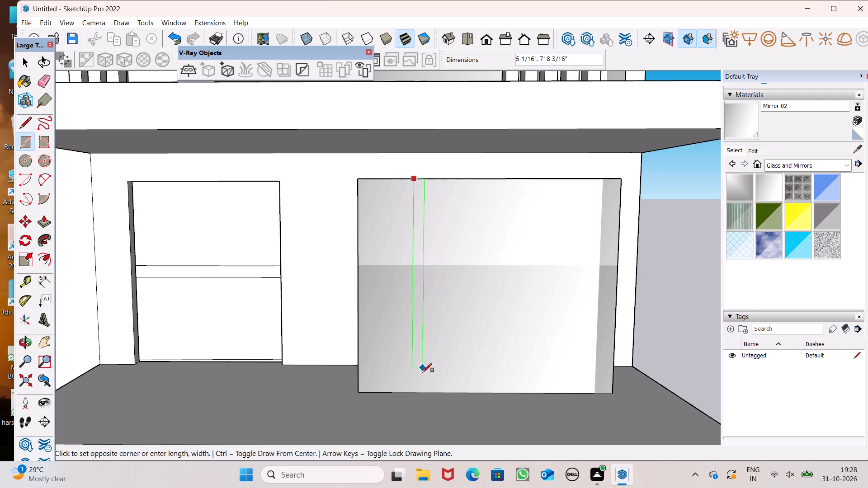
scroll(420, 391, "up", 4)
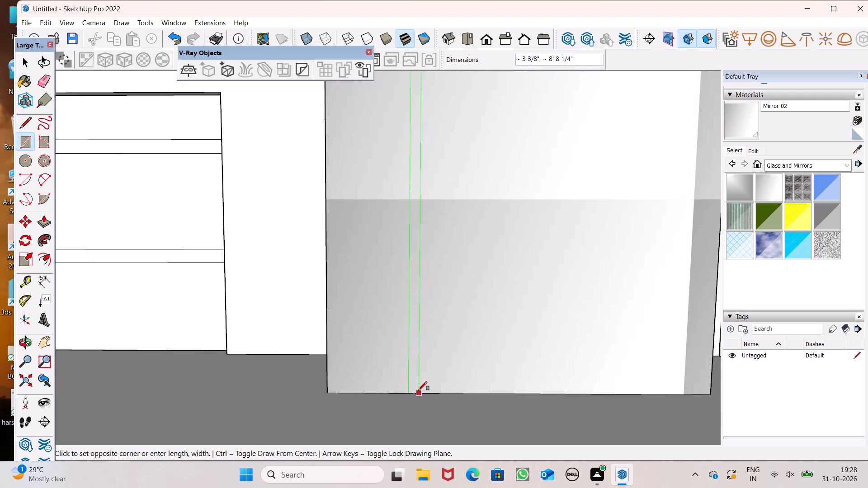
left_click(417, 390)
Copy the strip twice across the panel above the lower right-hand framed bay, placing the second copy about 2' 9" beyond the first.
scroll(409, 373, "down", 12)
middle_click_drag(480, 388, 478, 394)
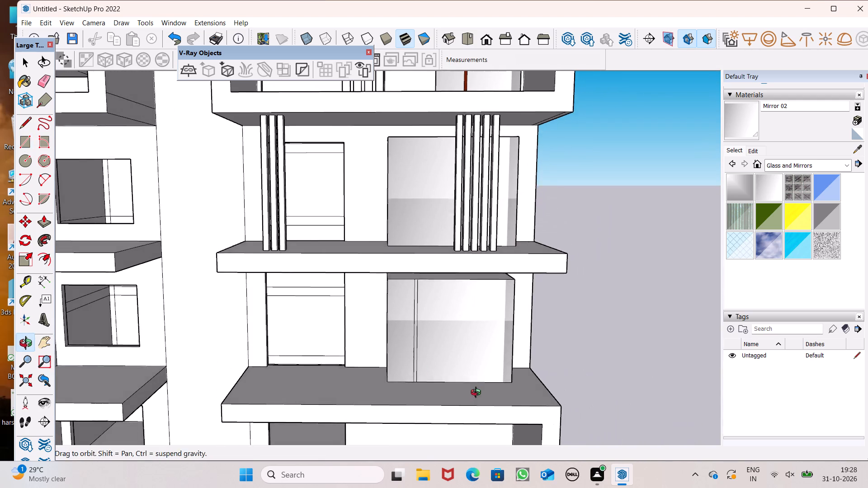
middle_click_drag(478, 394, 477, 394)
key("space")
scroll(395, 369, "up", 8)
scroll(438, 387, "up", 7)
double_click(438, 403)
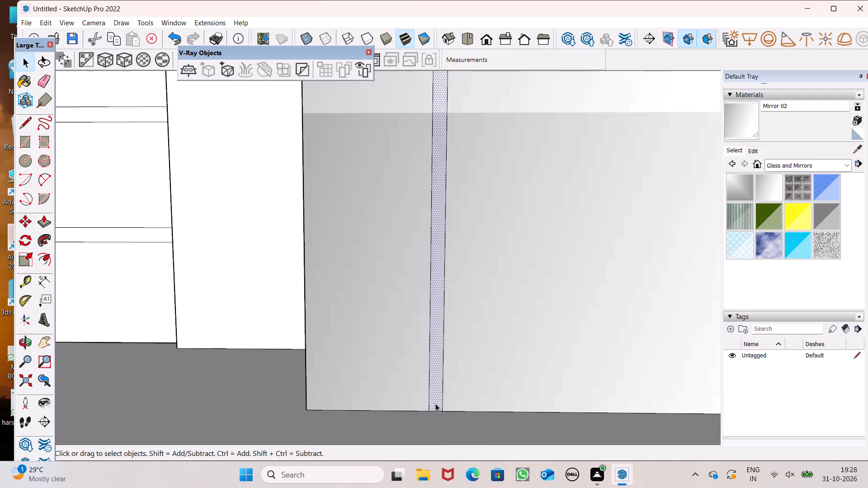
scroll(430, 396, "down", 2)
double_click(431, 396)
scroll(382, 385, "down", 10)
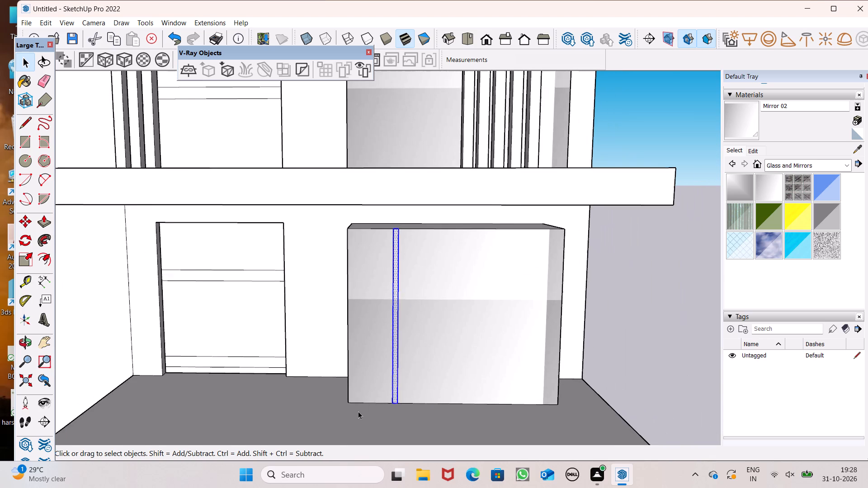
key("m")
key("Return")
scroll(422, 395, "up", 4)
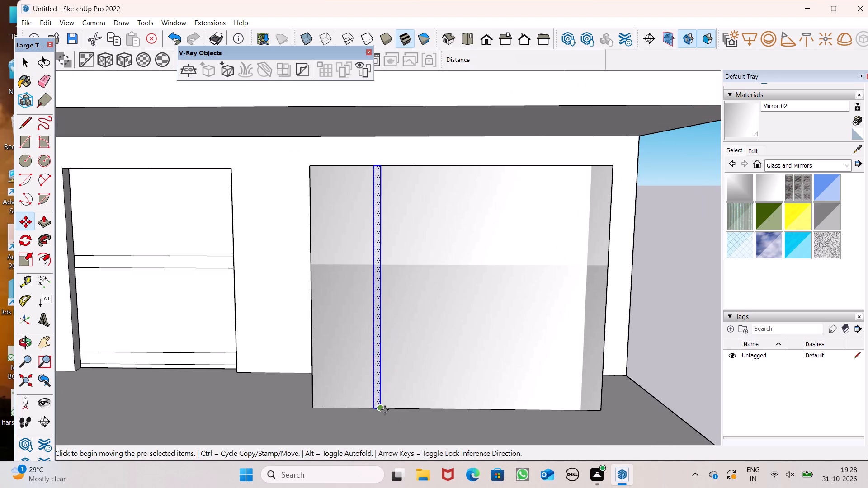
left_click_drag(385, 410, 446, 411)
left_click_drag(447, 411, 523, 413, "ctrl")
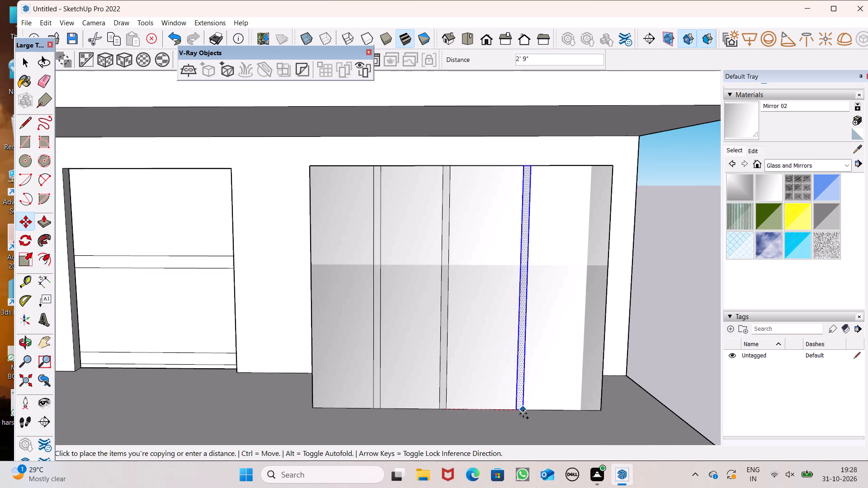
left_click_drag(523, 413, 522, 413, "ctrl")
scroll(478, 361, "down", 12)
key("space")
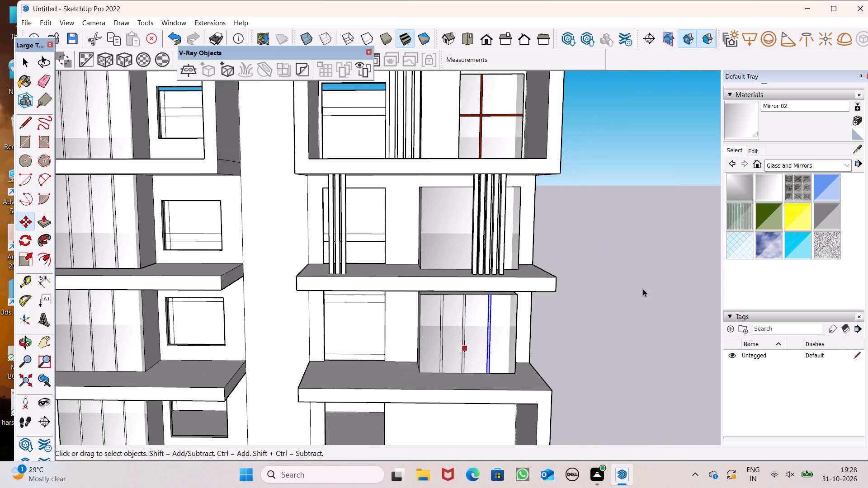
left_click(643, 289)
Draw a narrow full-height vertical strip on the mirror panel behind the pillars, one floor up in the right-hand wing.
scroll(514, 312, "up", 5)
scroll(510, 312, "down", 3)
middle_click_drag(488, 332, 544, 326)
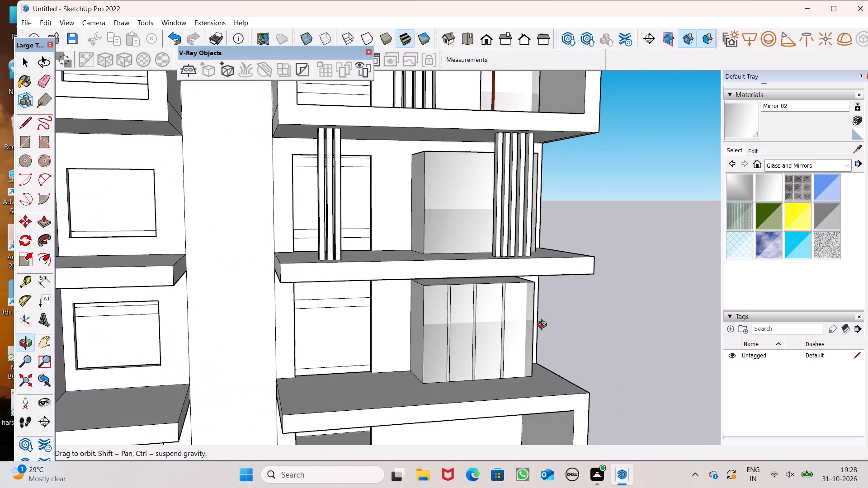
middle_click_drag(544, 326, 609, 341)
middle_click_drag(580, 363, 476, 396)
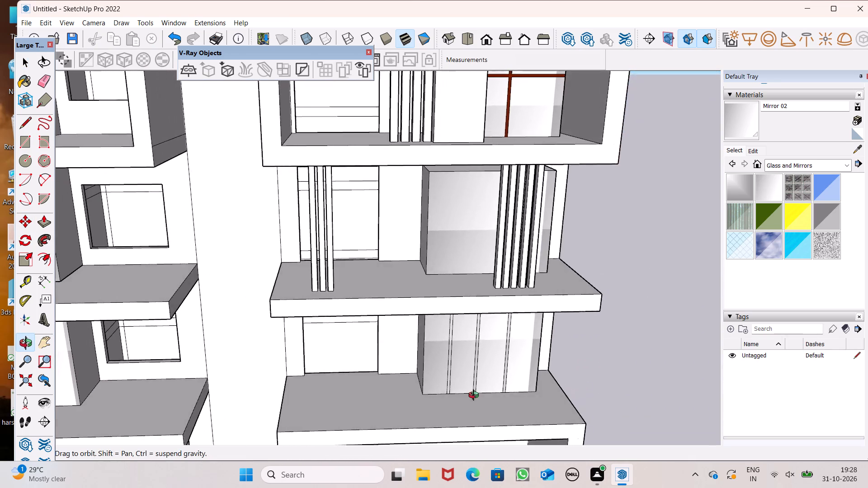
middle_click_drag(476, 396, 469, 355)
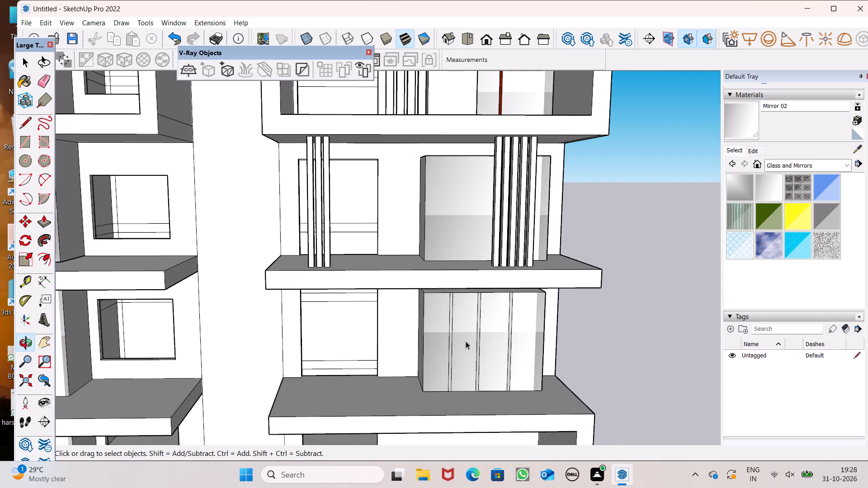
left_click(28, 149)
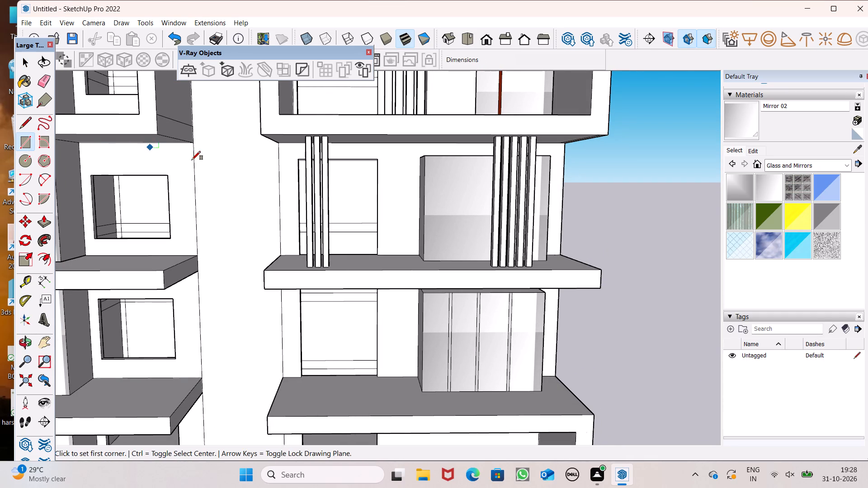
scroll(406, 160, "up", 6)
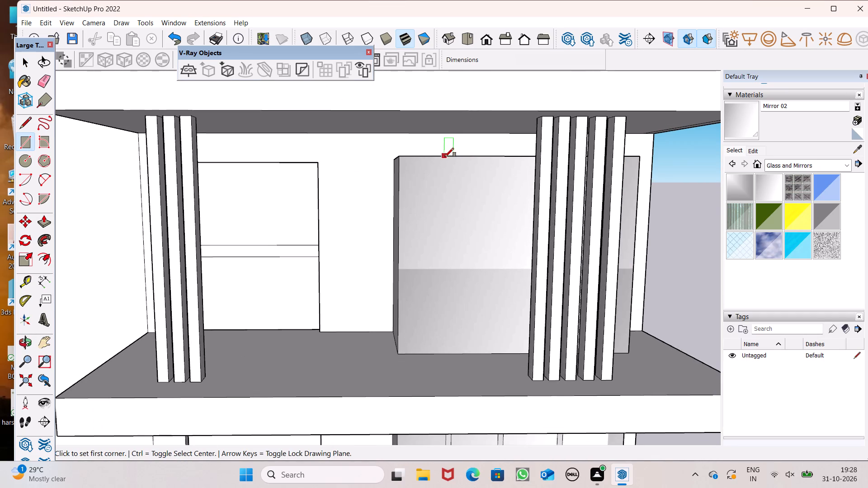
left_click(449, 157)
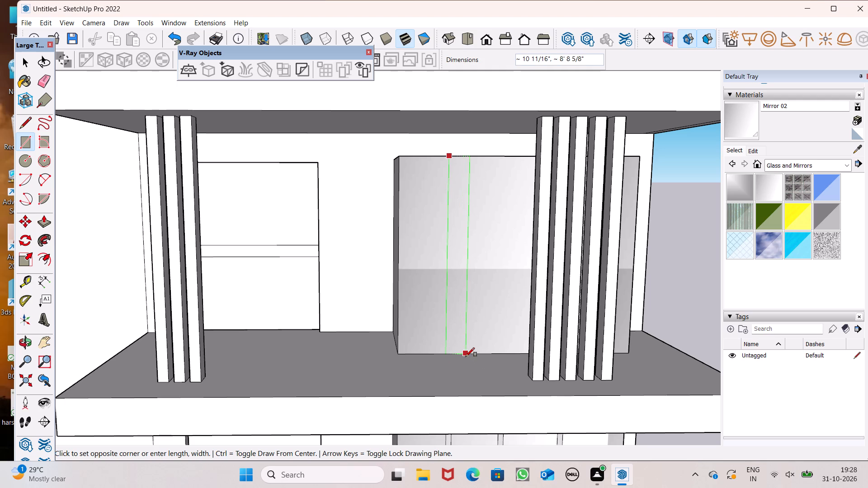
scroll(458, 341, "up", 2)
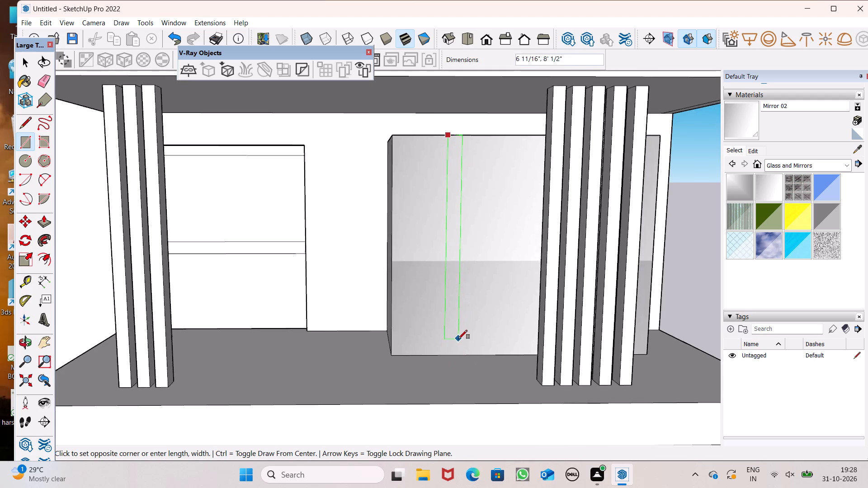
scroll(458, 339, "up", 4)
middle_click_drag(455, 361, 444, 395)
scroll(450, 373, "up", 5)
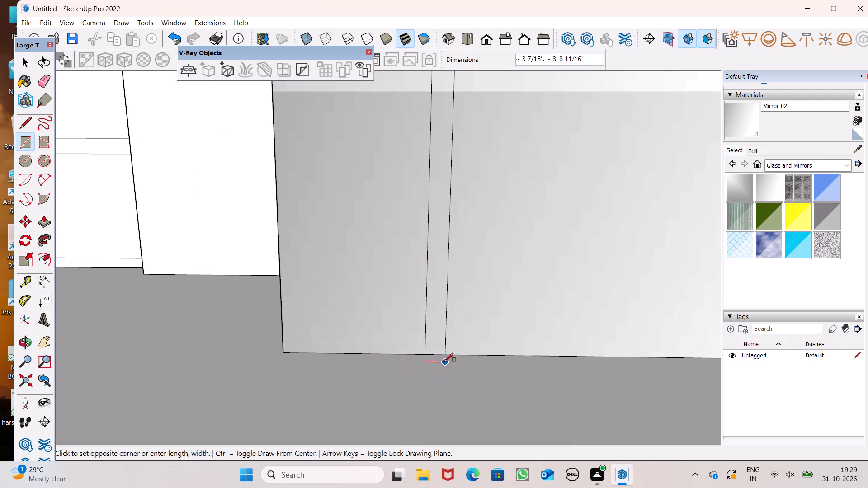
left_click(434, 355)
Copy the strip across the mirror panel behind the pillars, and shift the copy about 9 3/4" further toward the pillars.
scroll(434, 348, "down", 12)
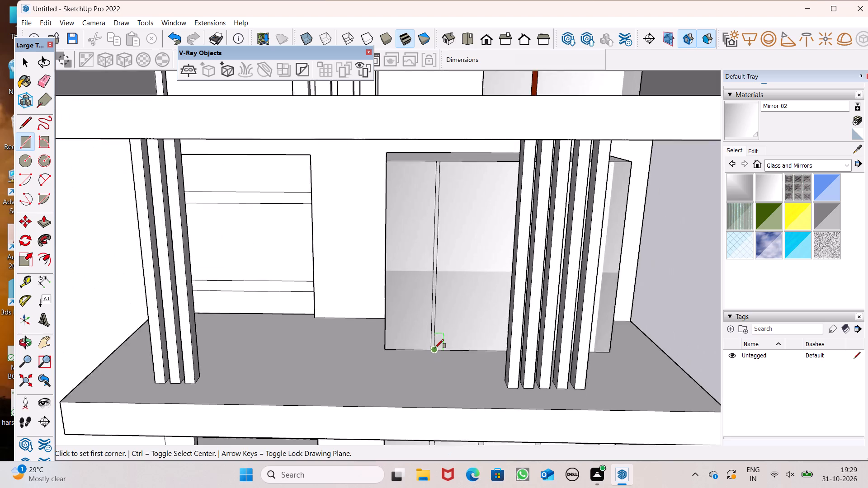
scroll(435, 348, "down", 3)
middle_click_drag(447, 342, 457, 295)
key("space")
scroll(444, 301, "up", 10)
double_click(429, 304)
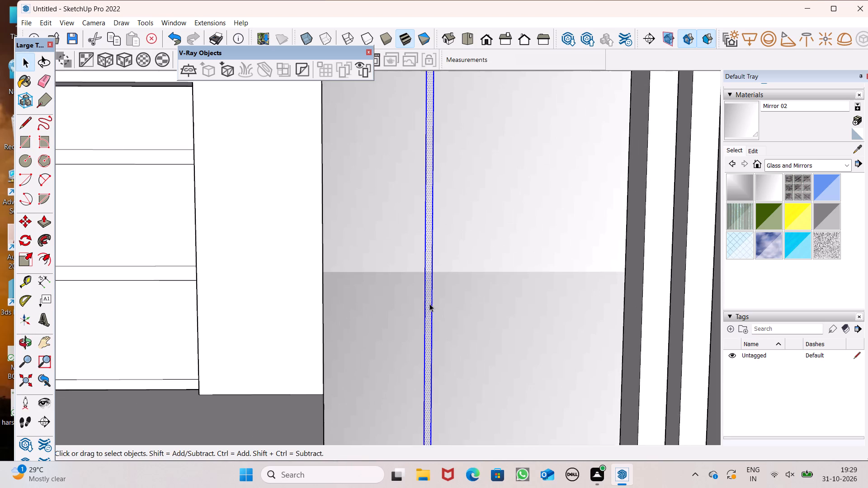
scroll(426, 311, "down", 8)
key("m")
key("Return")
scroll(438, 296, "up", 3)
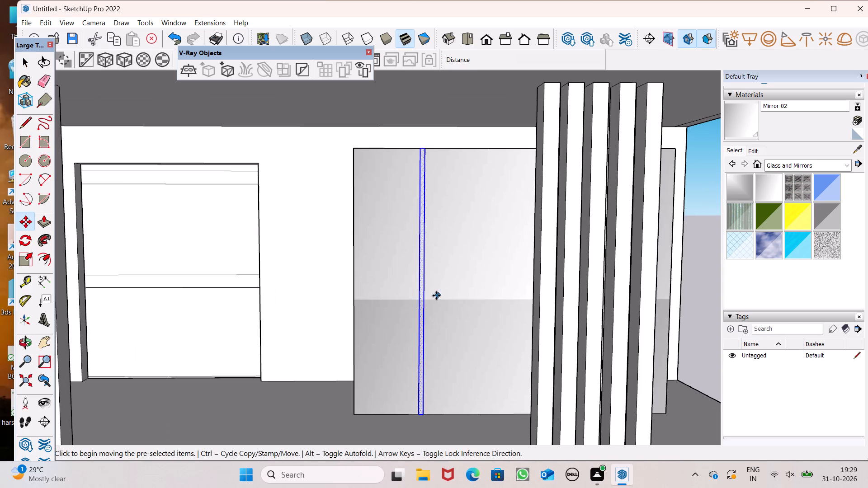
left_click_drag(423, 301, 460, 301)
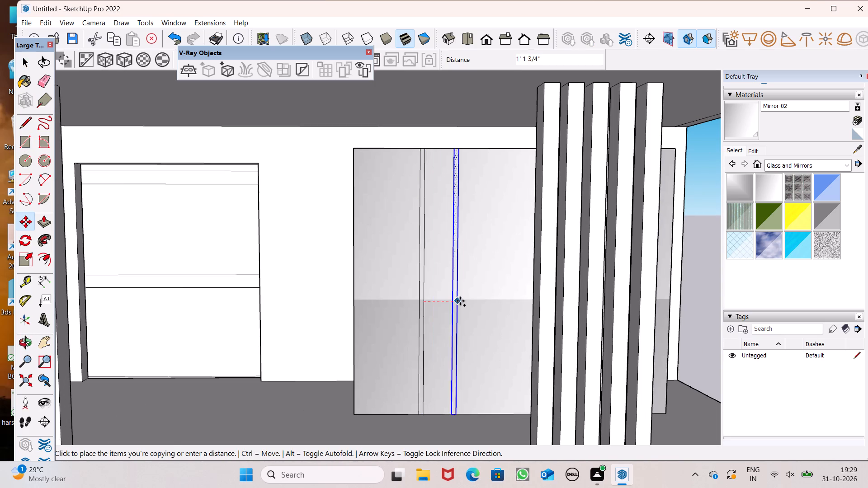
left_click_drag(460, 301, 472, 301)
left_click_drag(476, 301, 497, 300)
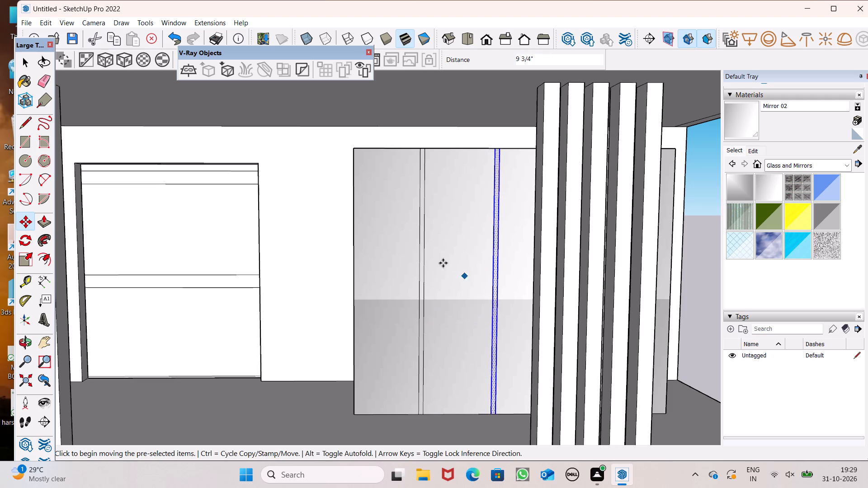
scroll(430, 253, "down", 12)
key("space")
left_click(568, 247)
scroll(543, 208, "down", 6)
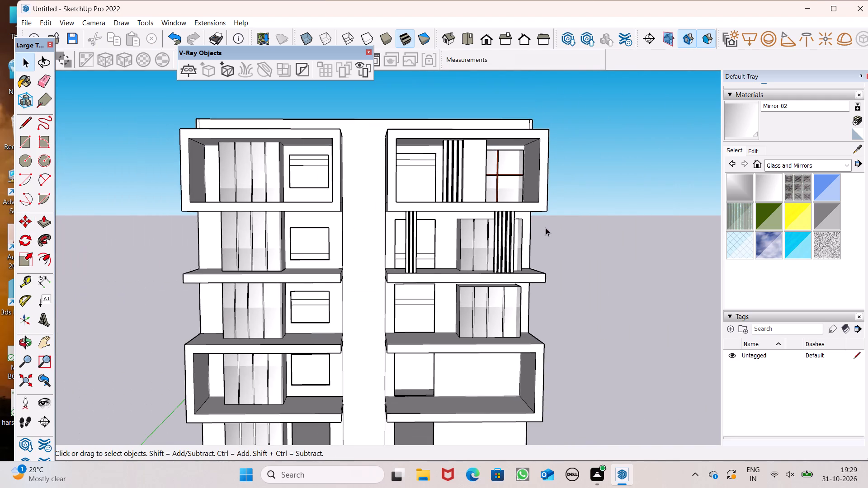
scroll(546, 260, "down", 2)
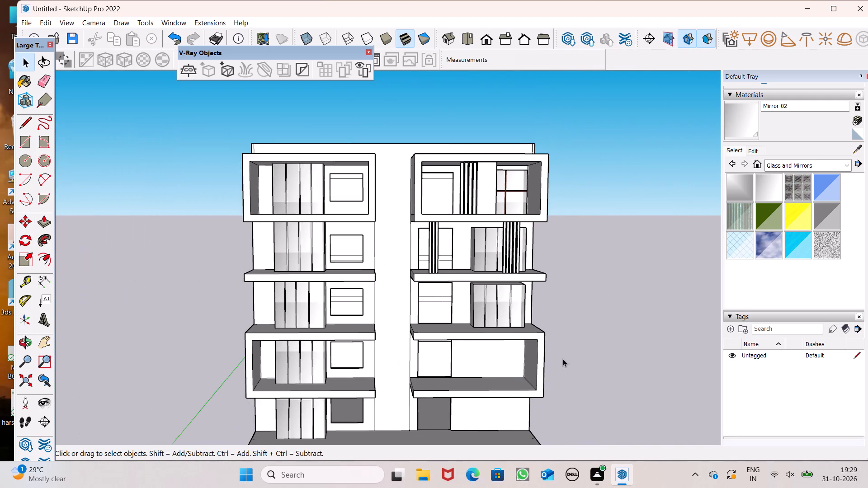
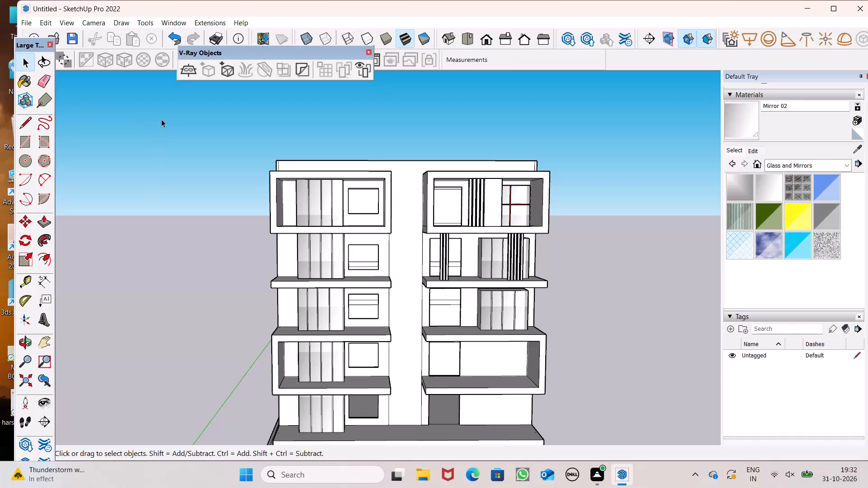
Examine the building's front facade, its balconies, louvres and glazed panels from several angles and distances.
scroll(425, 120, "down", 5)
middle_click_drag(463, 162, 460, 169)
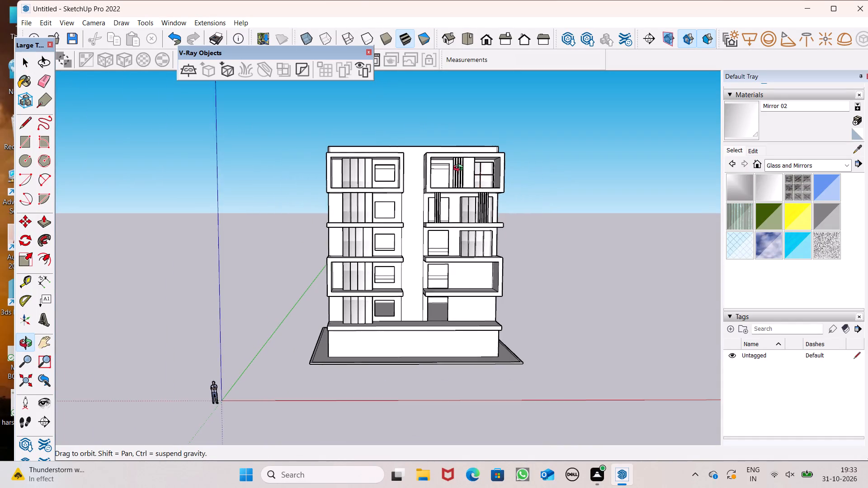
middle_click_drag(460, 169, 493, 204)
scroll(485, 286, "up", 1)
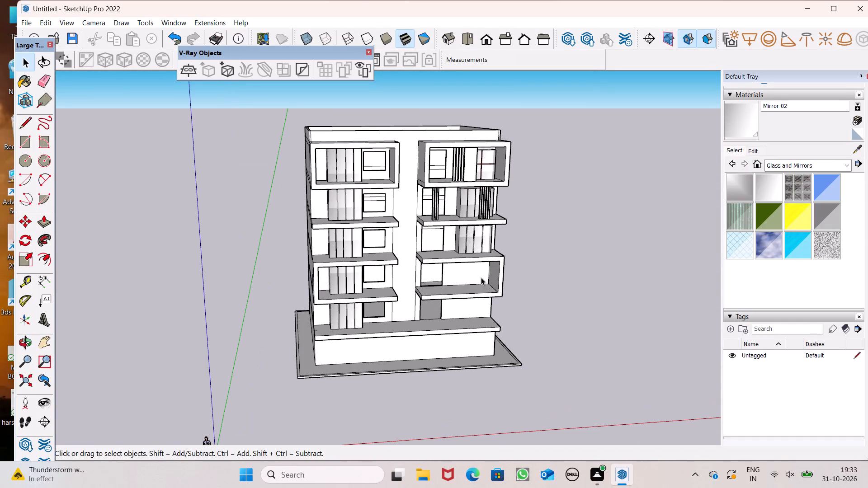
middle_click_drag(479, 258, 398, 255)
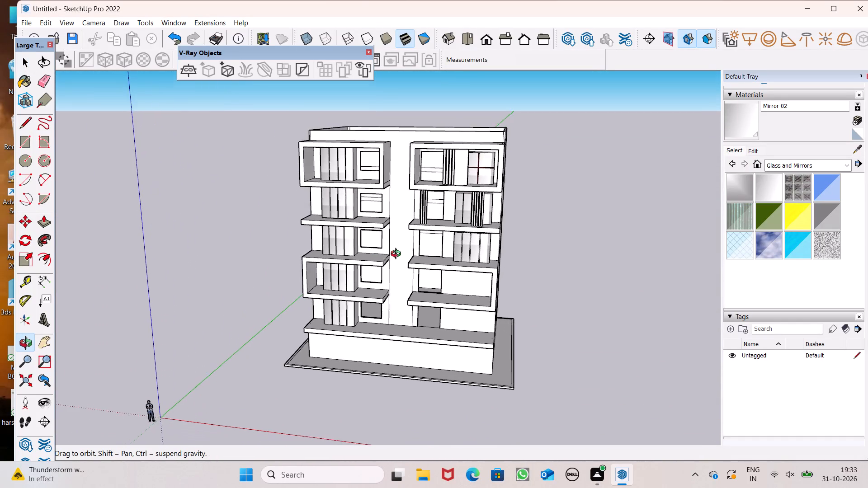
middle_click_drag(398, 255, 409, 244)
scroll(479, 125, "up", 3)
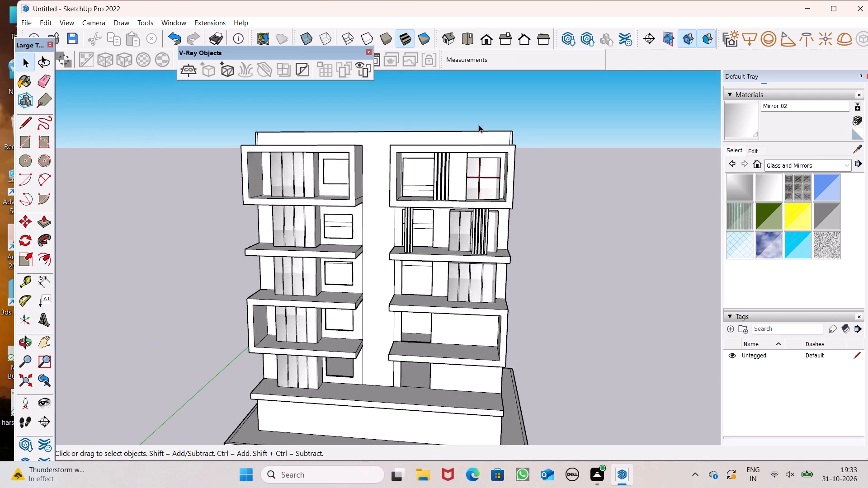
scroll(479, 125, "up", 4)
scroll(598, 196, "down", 2)
scroll(554, 207, "up", 8)
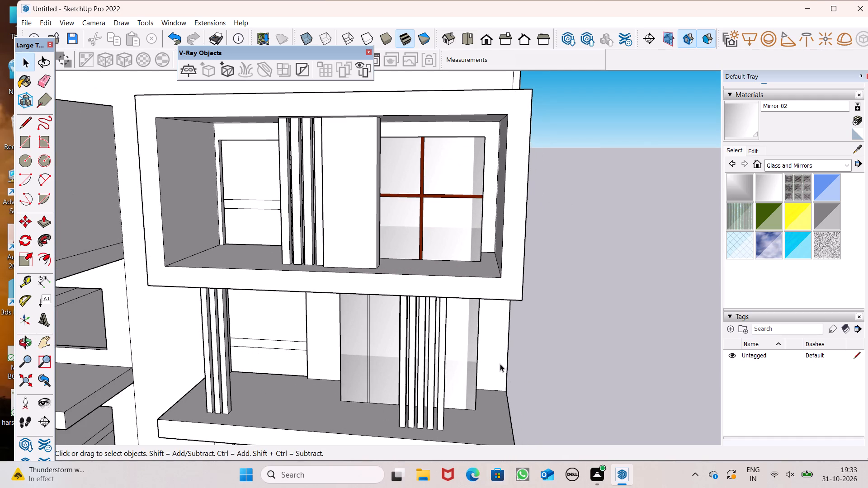
scroll(448, 192, "down", 12)
middle_click_drag(442, 189, 515, 185)
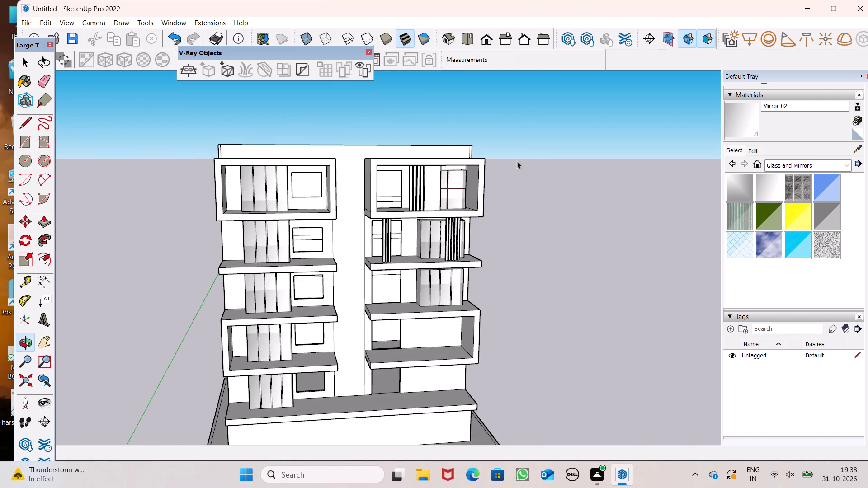
scroll(521, 148, "down", 5)
middle_click_drag(524, 163, 535, 170)
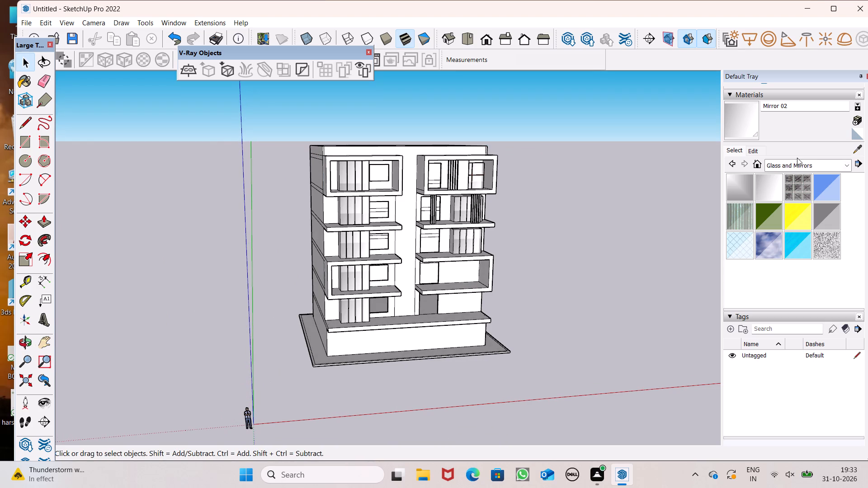
Paint the three vertical strips of the top-floor glazing in the facade's left bay with Color B08 from the Colors collection.
left_click(797, 162)
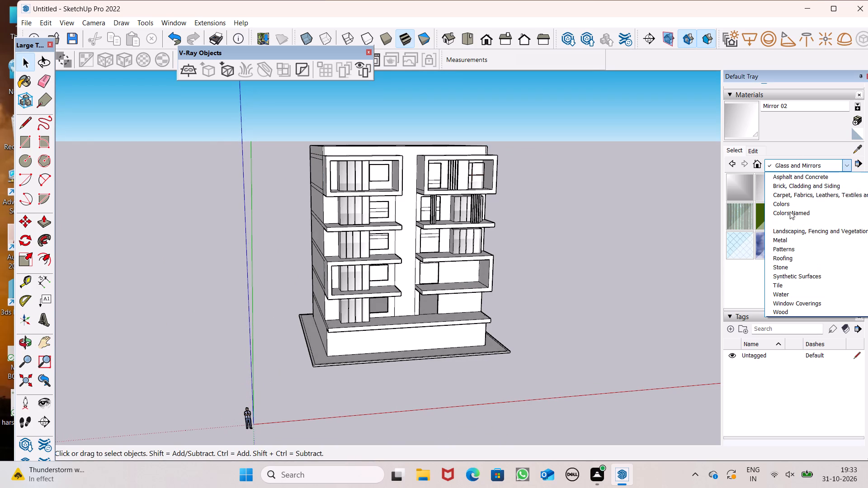
left_click(788, 206)
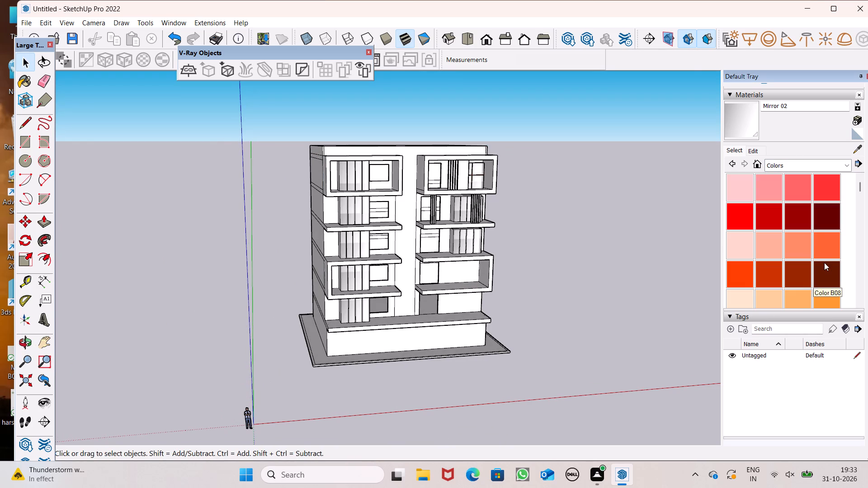
left_click(824, 263)
scroll(722, 145, "down", 6)
scroll(425, 191, "up", 7)
scroll(411, 139, "up", 8)
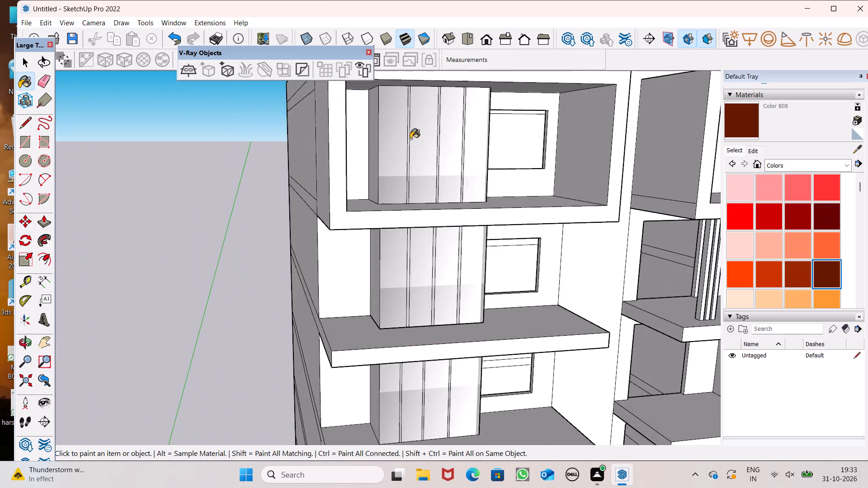
scroll(410, 143, "up", 12)
left_click(400, 221)
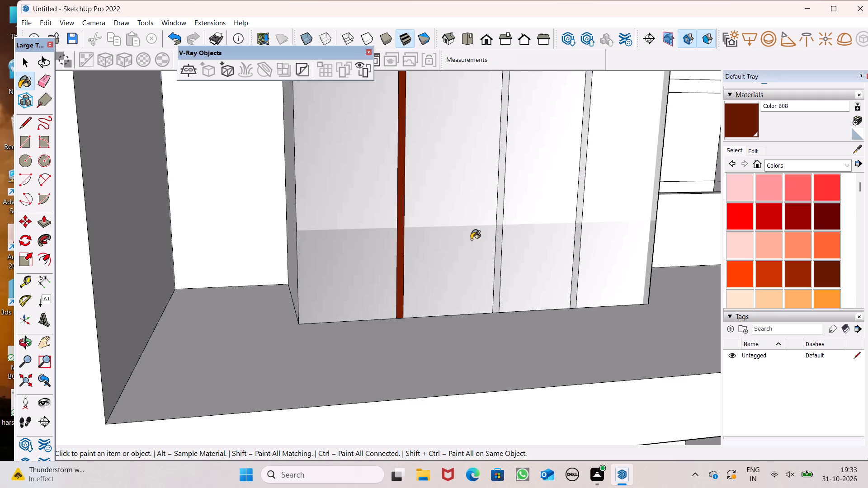
scroll(488, 246, "up", 3)
left_click(503, 250)
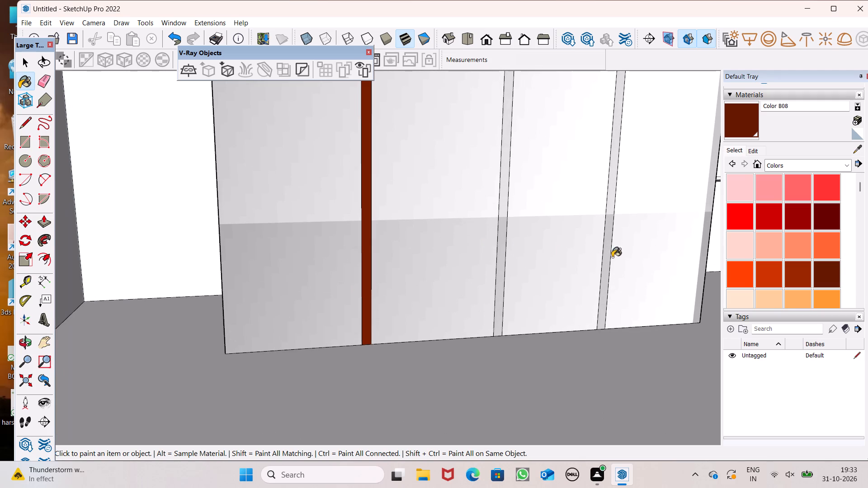
left_click(607, 252)
Paint the three vertical glazing strips one floor below the top in the left bay with Color B08.
scroll(561, 149, "down", 13)
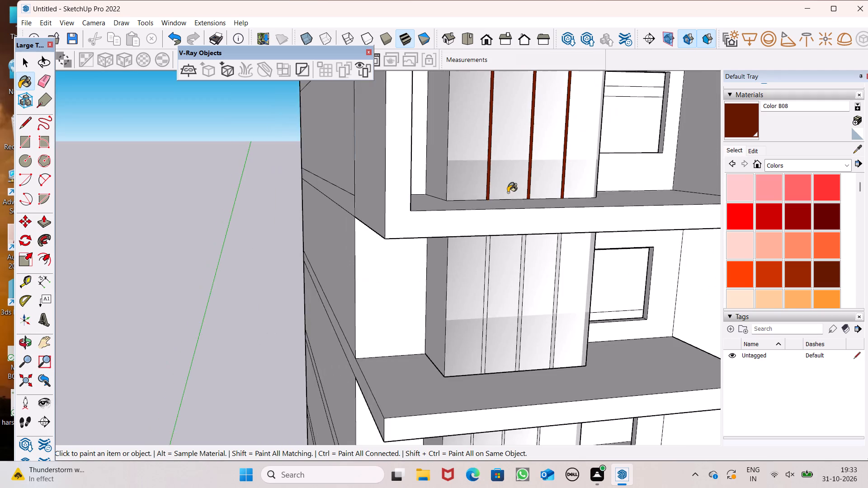
scroll(524, 296, "up", 7)
scroll(460, 297, "up", 5)
left_click(460, 297)
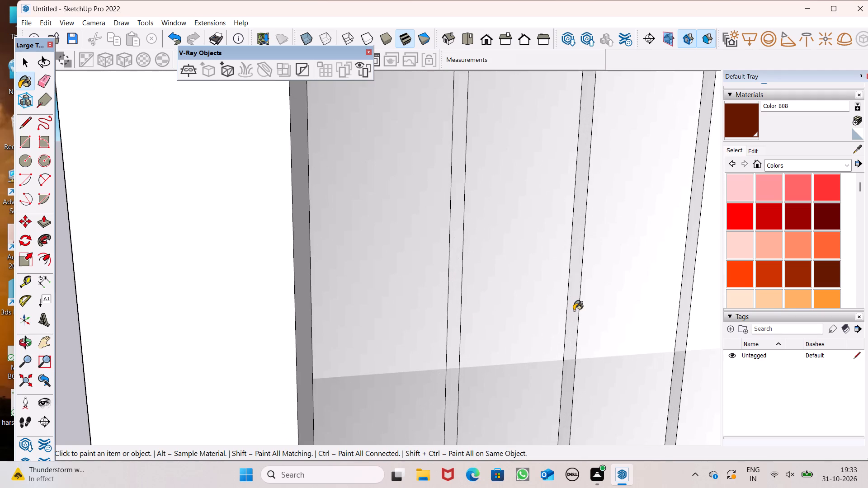
left_click(574, 310)
scroll(475, 266, "down", 7)
scroll(552, 272, "up", 5)
left_click(610, 291)
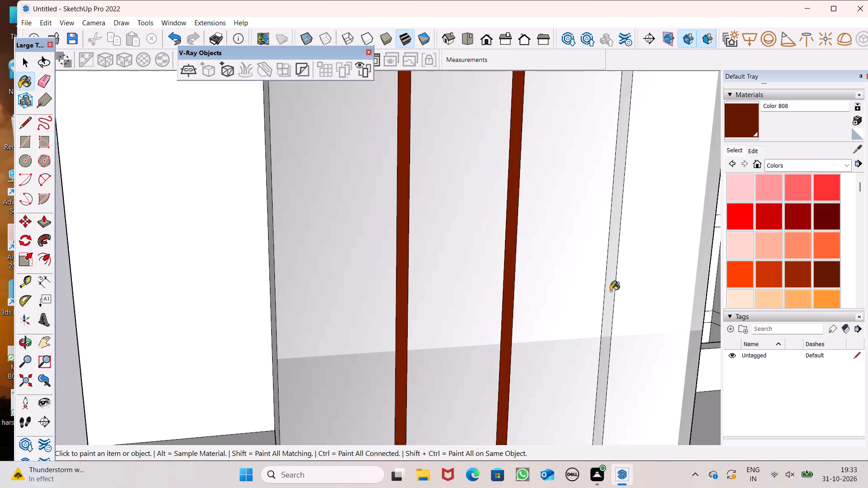
Paint the three vertical strips of the middle-floor glazing in the left bay with Color B08.
scroll(476, 190, "down", 19)
scroll(462, 173, "down", 4)
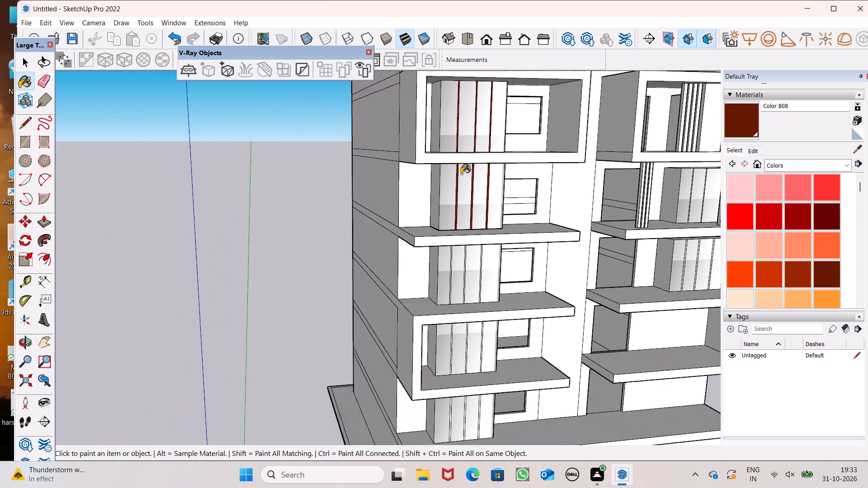
scroll(461, 174, "down", 4)
scroll(498, 301, "up", 7)
scroll(399, 288, "down", 6)
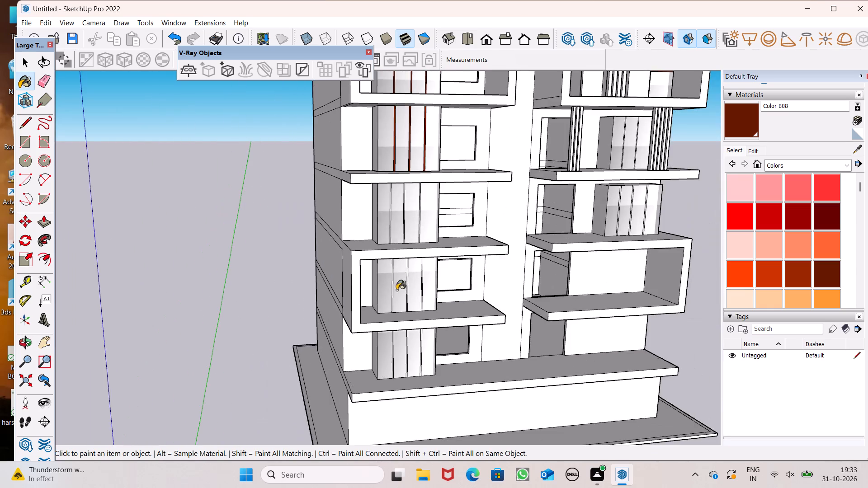
scroll(394, 194, "up", 18)
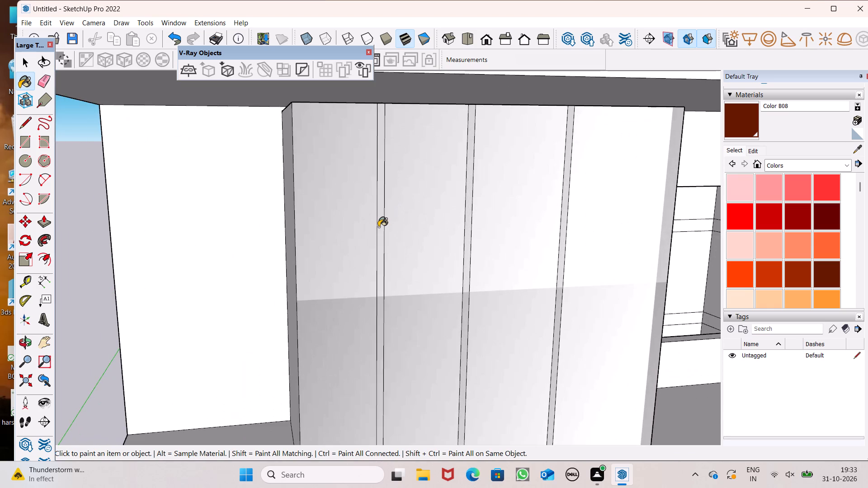
scroll(379, 226, "up", 4)
left_click(379, 226)
scroll(379, 226, "down", 4)
scroll(473, 246, "up", 3)
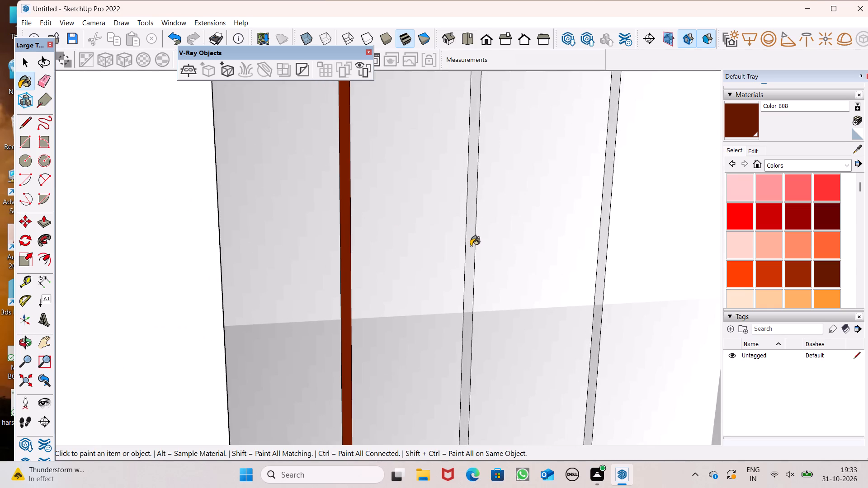
left_click(471, 246)
scroll(416, 233, "down", 7)
scroll(501, 246, "up", 5)
left_click(520, 249)
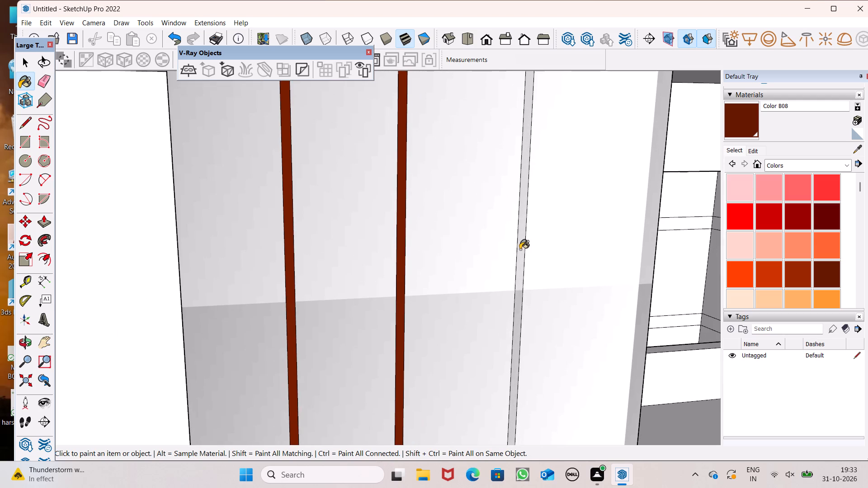
Paint the three vertical glazing strips inside the lower framed balcony of the left bay with Color B08.
scroll(494, 221, "down", 13)
scroll(410, 193, "down", 5)
scroll(444, 353, "up", 5)
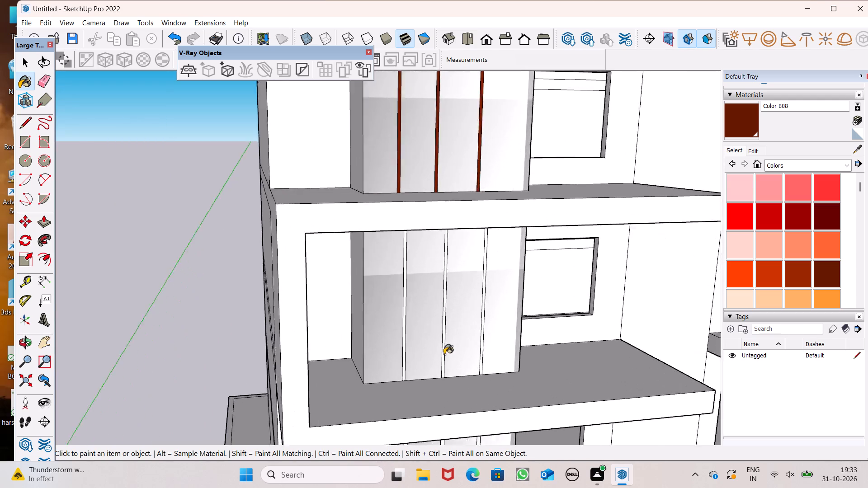
scroll(444, 354, "up", 8)
scroll(386, 382, "up", 7)
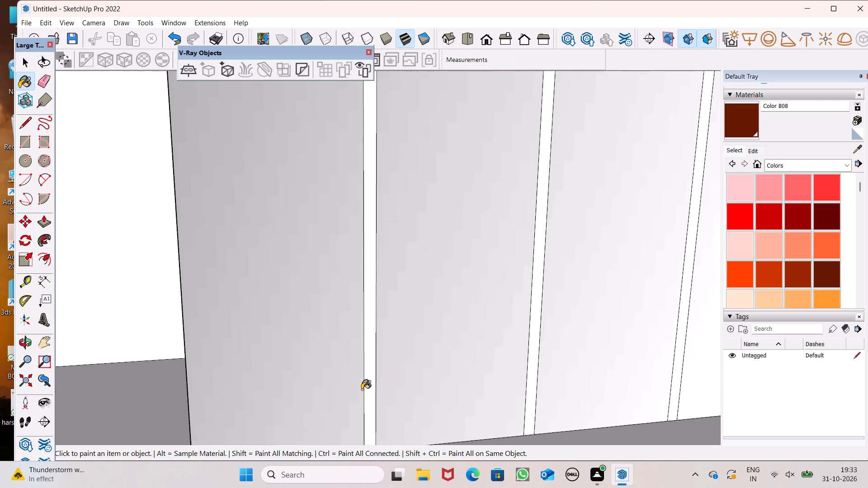
left_click(369, 385)
scroll(361, 356, "down", 3)
scroll(518, 359, "up", 4)
left_click(483, 369)
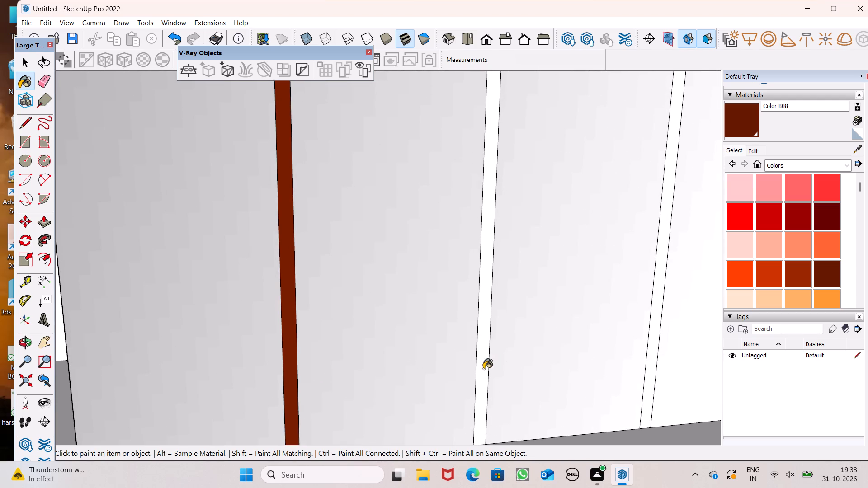
left_click(654, 339)
Paint the three vertical strips of the lowest-floor glazing in the left bay with Color B08.
scroll(386, 272, "down", 7)
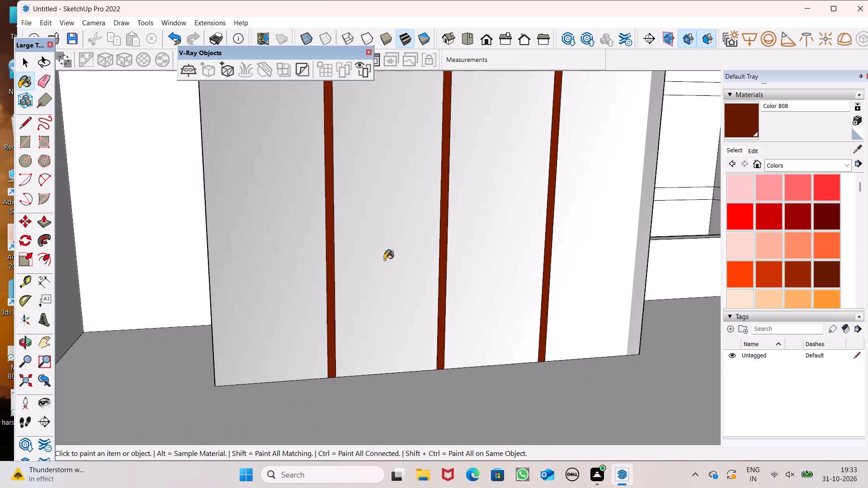
scroll(384, 262, "down", 5)
scroll(407, 231, "down", 9)
scroll(400, 311, "up", 6)
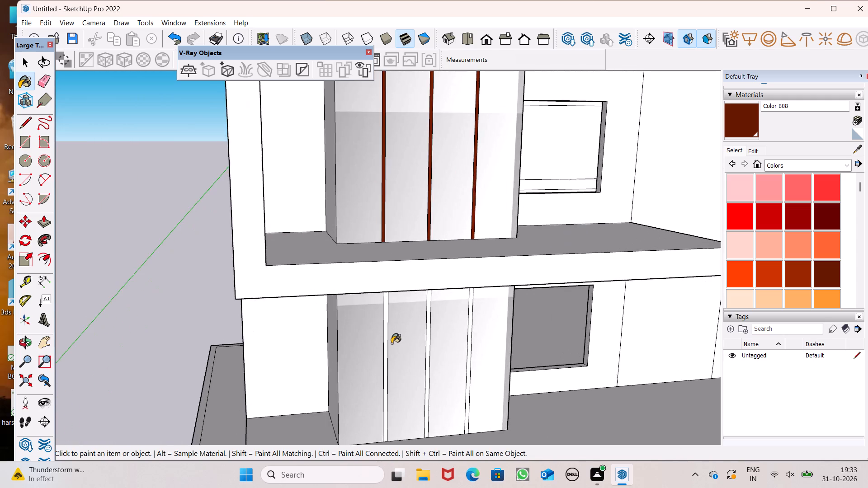
scroll(392, 343, "up", 5)
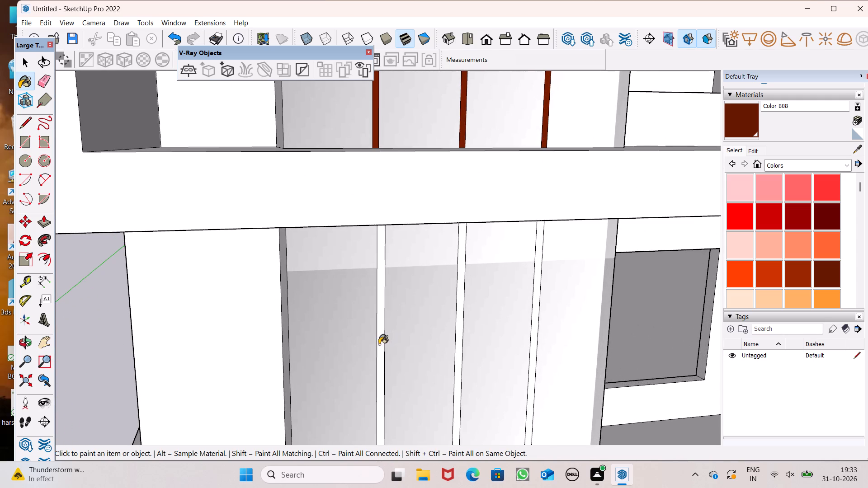
left_click(378, 344)
scroll(466, 344, "up", 4)
left_click(454, 345)
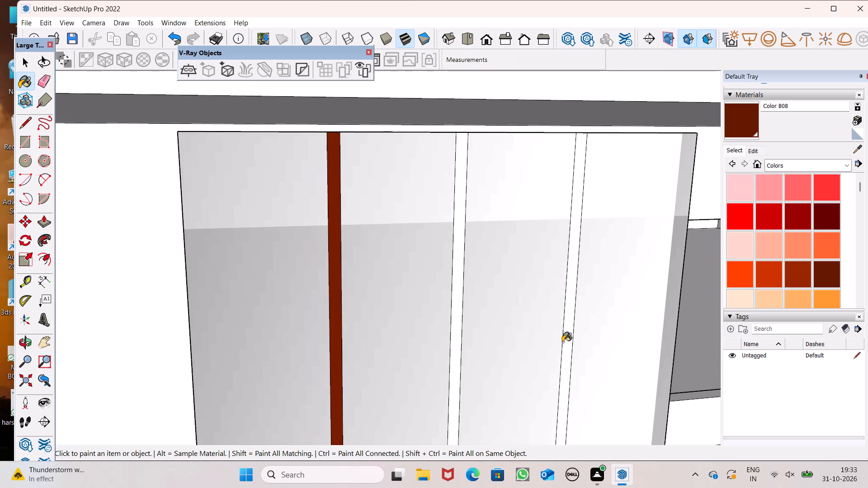
left_click(571, 338)
Paint the two exposed glazing strips beside the louvres in the right bay, one floor below the top, with Color B08.
scroll(456, 225, "down", 15)
scroll(360, 266, "down", 8)
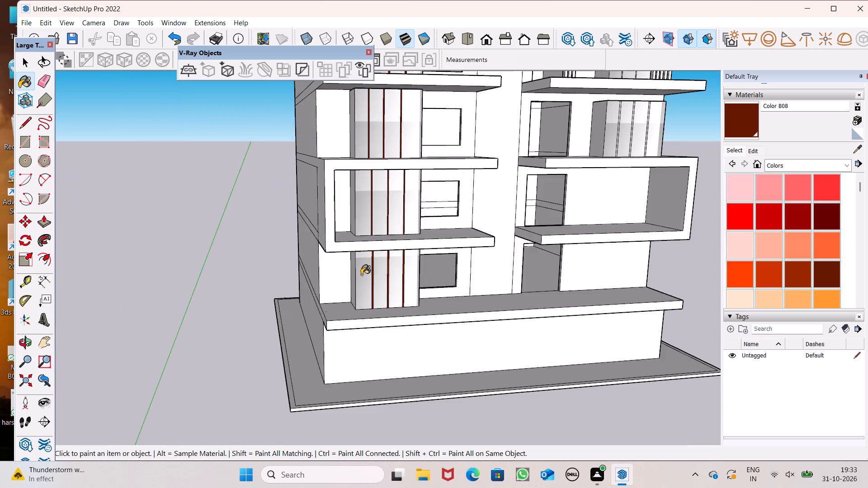
scroll(363, 282, "down", 6)
scroll(527, 187, "up", 6)
scroll(506, 140, "up", 6)
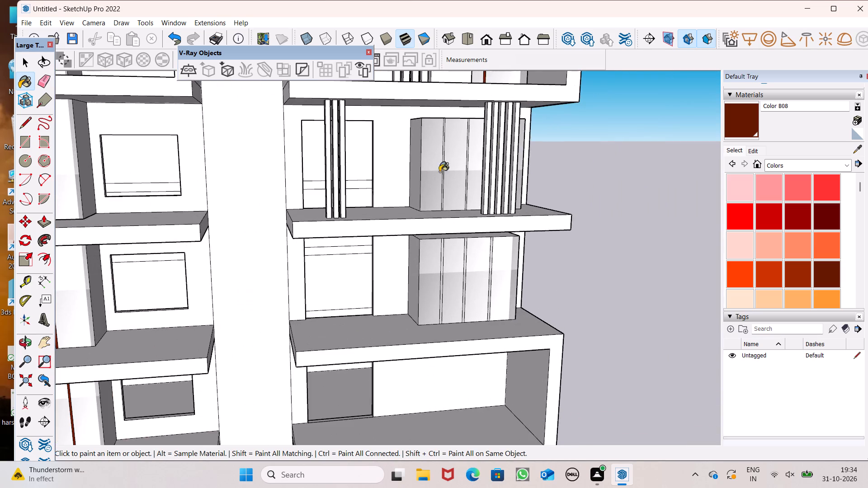
scroll(429, 171, "up", 8)
scroll(461, 195, "up", 6)
left_click(461, 195)
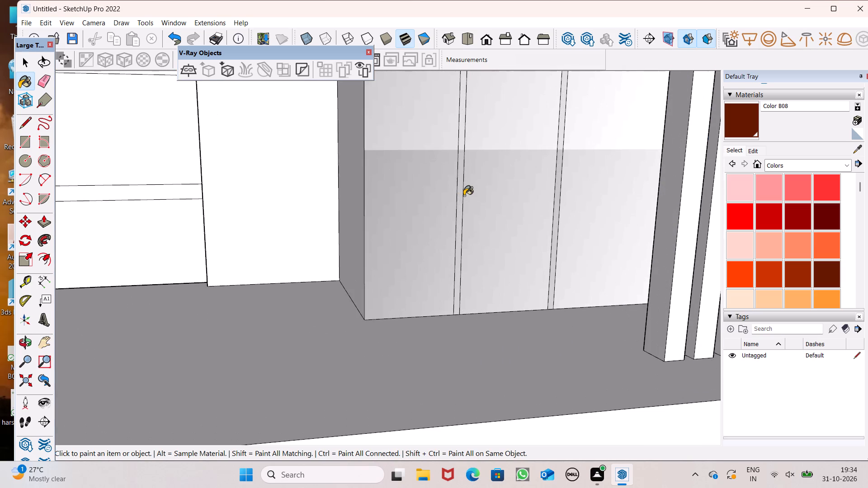
scroll(464, 196, "up", 4)
left_click(602, 235)
Paint the three vertical strips of the middle-floor glazing in the facade's right bay with Color B08.
scroll(499, 175, "down", 8)
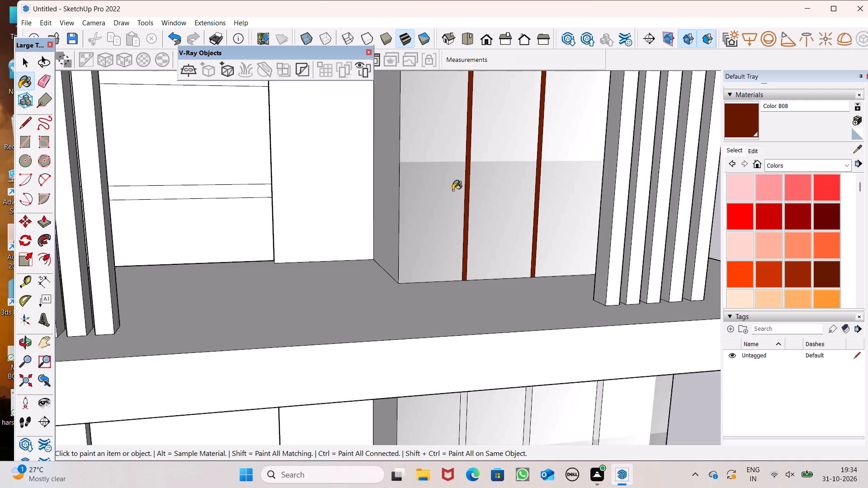
scroll(453, 190, "down", 6)
middle_click_drag(505, 230, 362, 239)
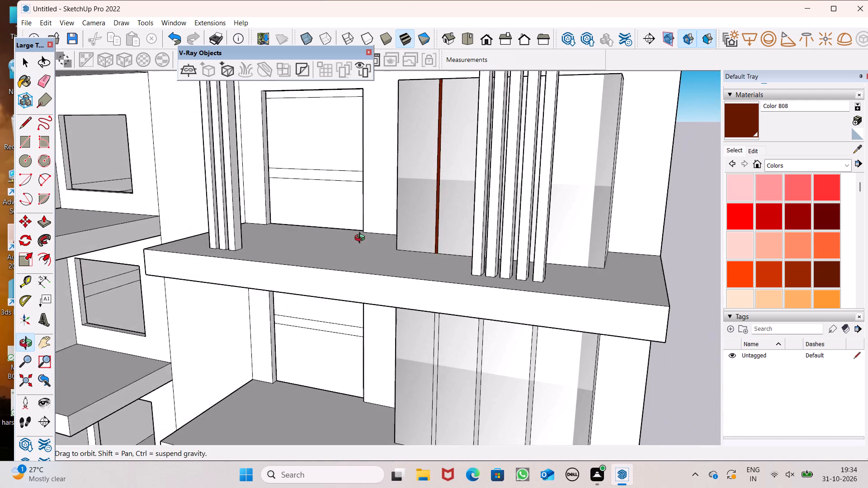
middle_click_drag(362, 239, 362, 239)
scroll(454, 160, "down", 5)
middle_click_drag(463, 228, 539, 154)
scroll(517, 227, "up", 5)
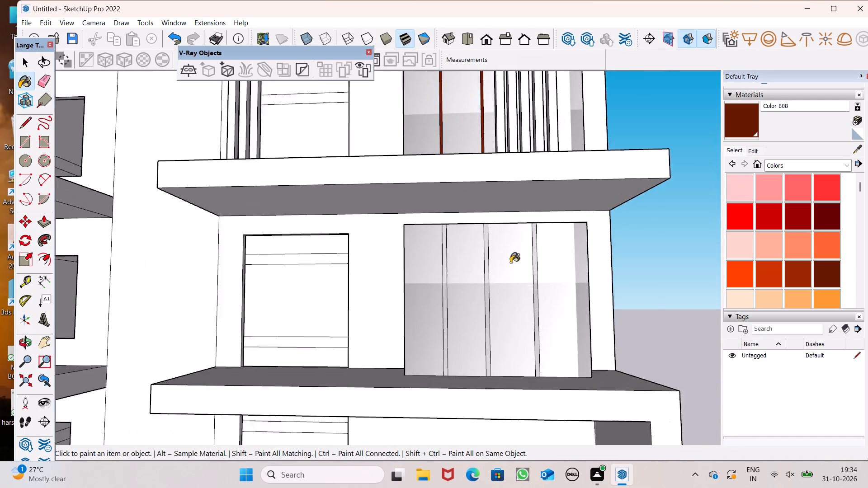
scroll(510, 263, "up", 6)
left_click(481, 245)
left_click(584, 263)
scroll(574, 235, "down", 3)
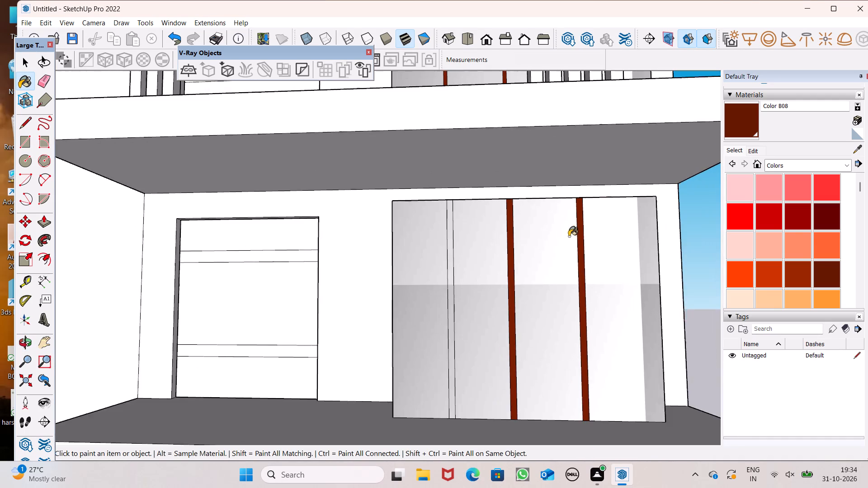
scroll(569, 236, "down", 1)
scroll(449, 235, "up", 3)
left_click(449, 235)
scroll(565, 183, "down", 19)
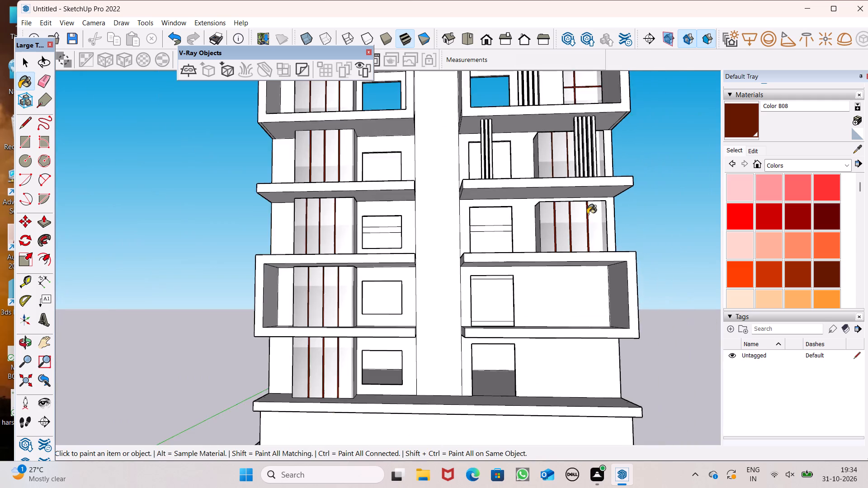
Extrude the outermost brown strip of the glazing in the left bay's top framed balcony outward about 2 1/4" with Push/Pull.
middle_click_drag(599, 225, 691, 330)
scroll(686, 318, "up", 1)
scroll(669, 282, "down", 6)
scroll(641, 253, "down", 3)
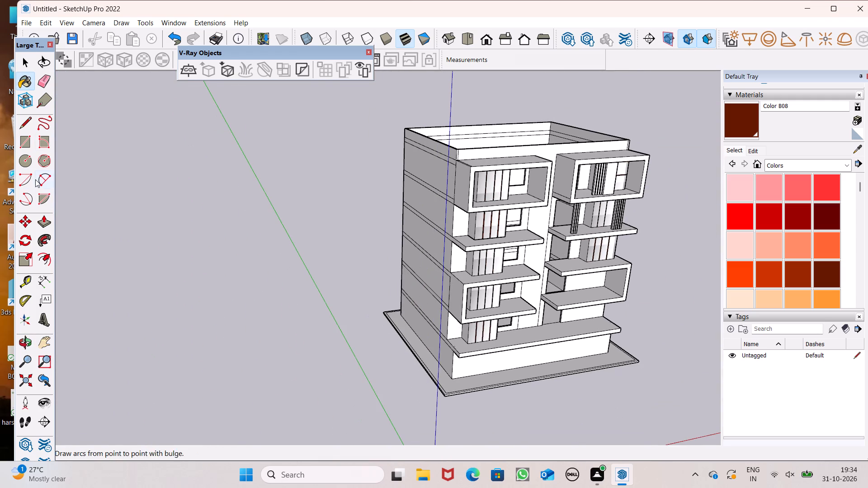
left_click(45, 219)
scroll(505, 175, "up", 7)
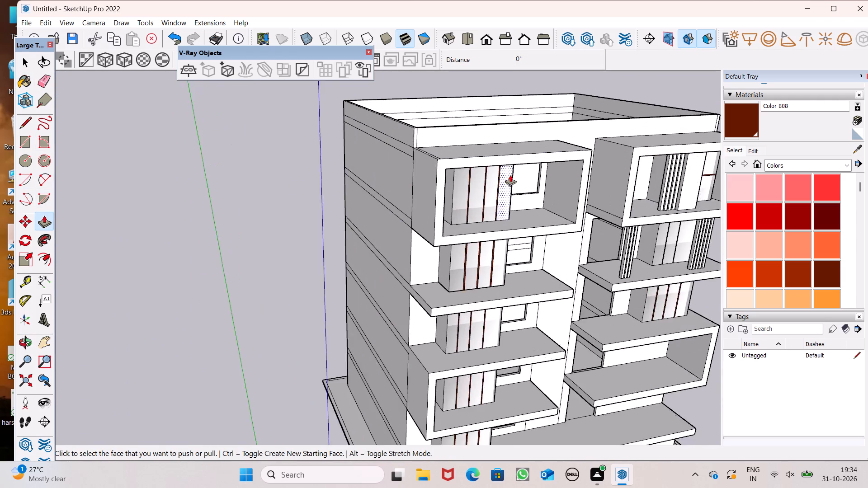
scroll(495, 193, "up", 7)
scroll(495, 193, "down", 4)
middle_click_drag(498, 209, 501, 228)
scroll(477, 242, "up", 5)
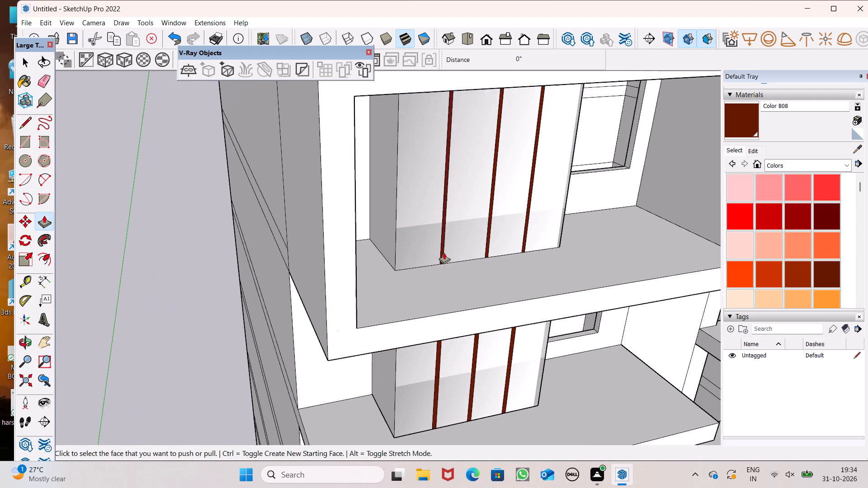
scroll(444, 253, "up", 12)
left_click_drag(440, 261, 443, 263)
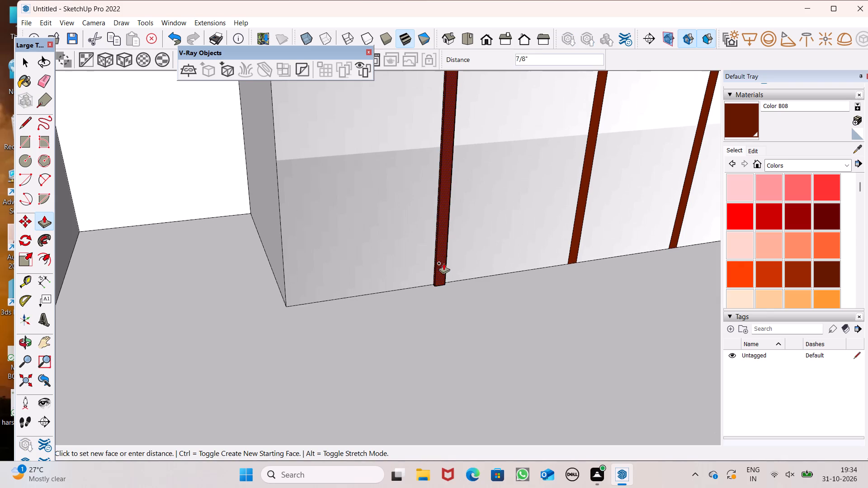
left_click_drag(443, 263, 446, 264)
Extrude the other two strips of the top framed balcony's glazing 2 1/4", matching the first strip's depth.
middle_click_drag(480, 275, 423, 306)
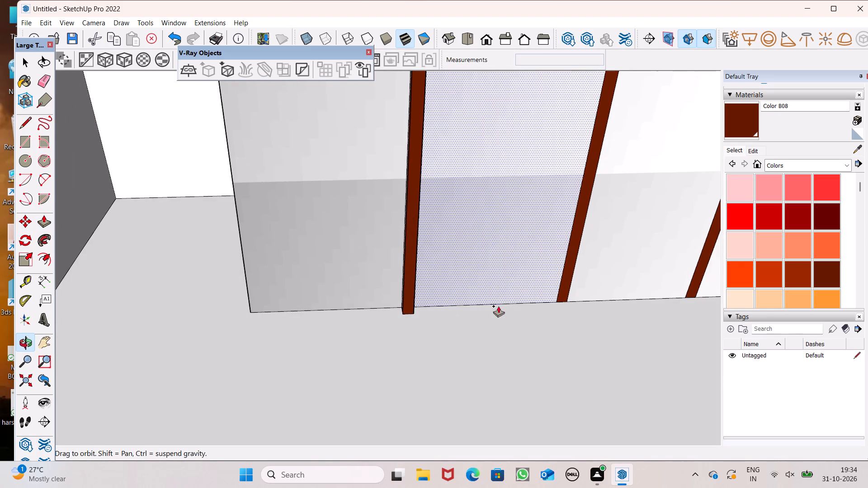
left_click_drag(562, 297, 416, 315)
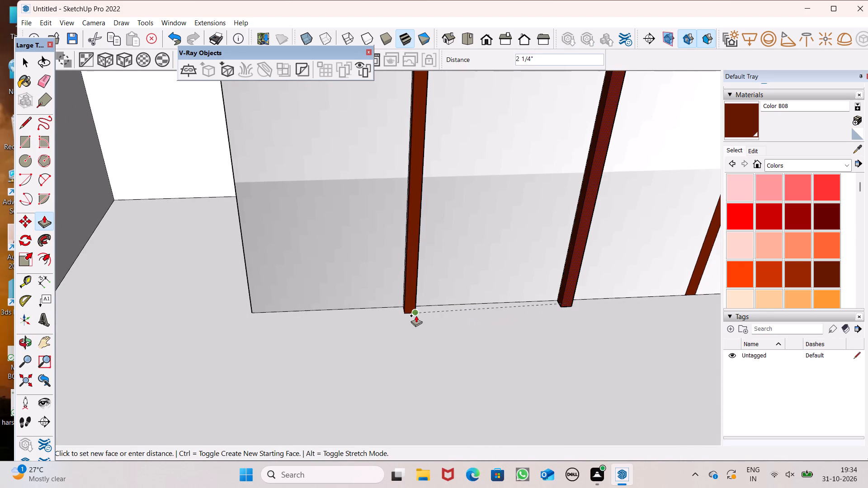
left_click_drag(416, 315, 415, 315)
scroll(398, 276, "down", 5)
scroll(563, 287, "up", 4)
scroll(550, 290, "down", 3)
scroll(593, 291, "up", 2)
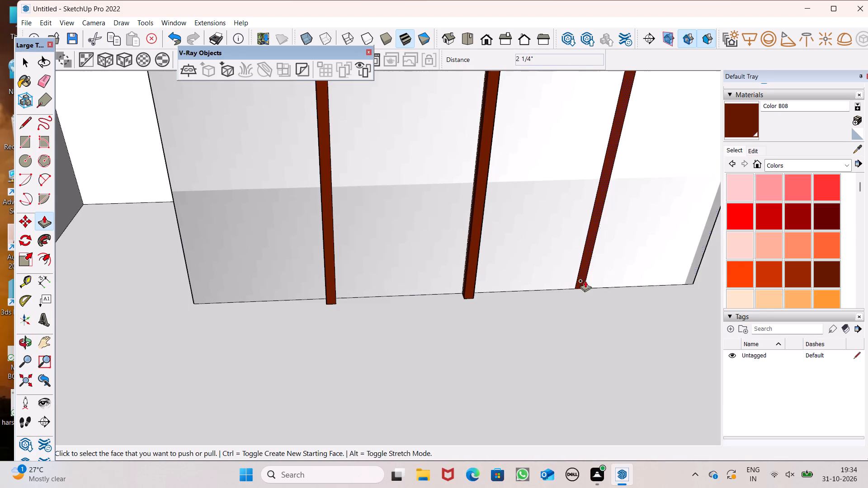
scroll(582, 276, "up", 3)
left_click_drag(583, 280, 433, 304)
Extrude the three vertical glazing strips one floor below the top in the left bay outward about 3 5/16", all to equal depth.
scroll(534, 220, "down", 14)
scroll(511, 210, "down", 8)
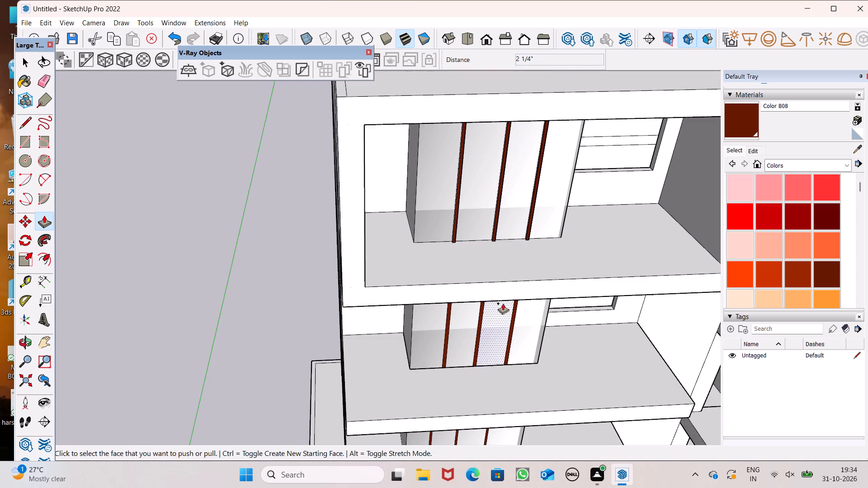
middle_click_drag(503, 303, 494, 259)
scroll(482, 215, "down", 4)
scroll(470, 305, "up", 14)
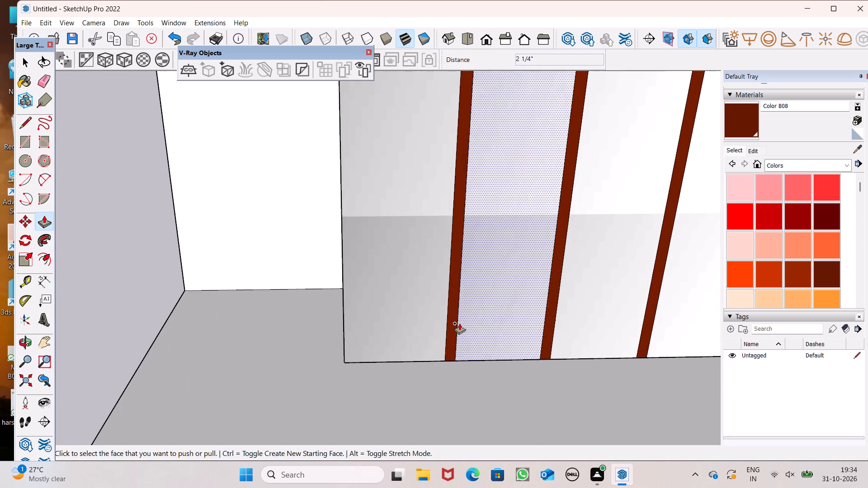
left_click_drag(457, 336, 455, 343)
middle_click_drag(458, 346, 398, 369)
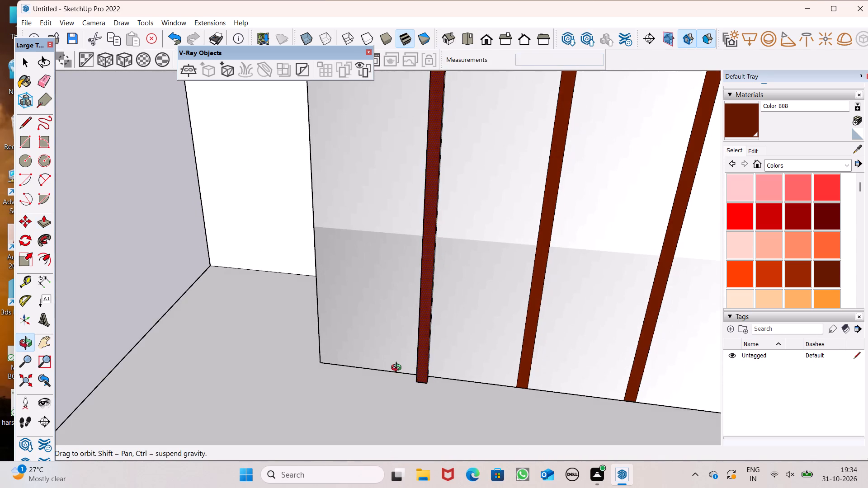
middle_click_drag(398, 369, 384, 369)
scroll(458, 389, "up", 4)
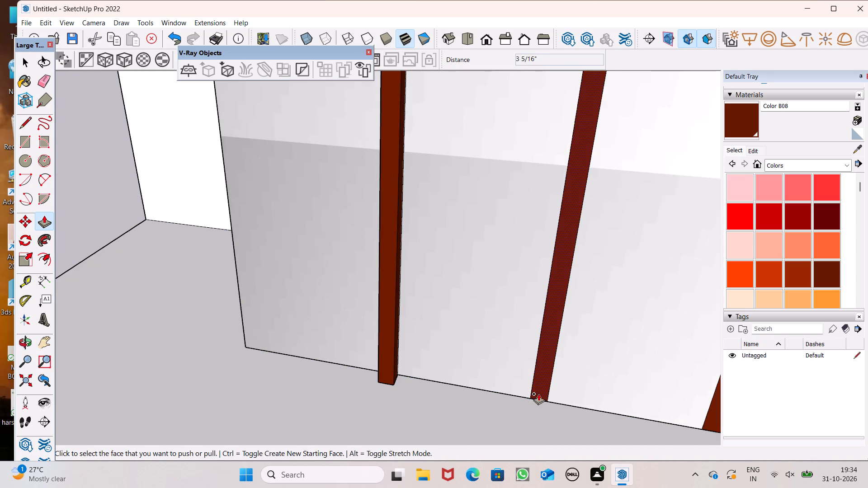
left_click_drag(538, 394, 396, 384)
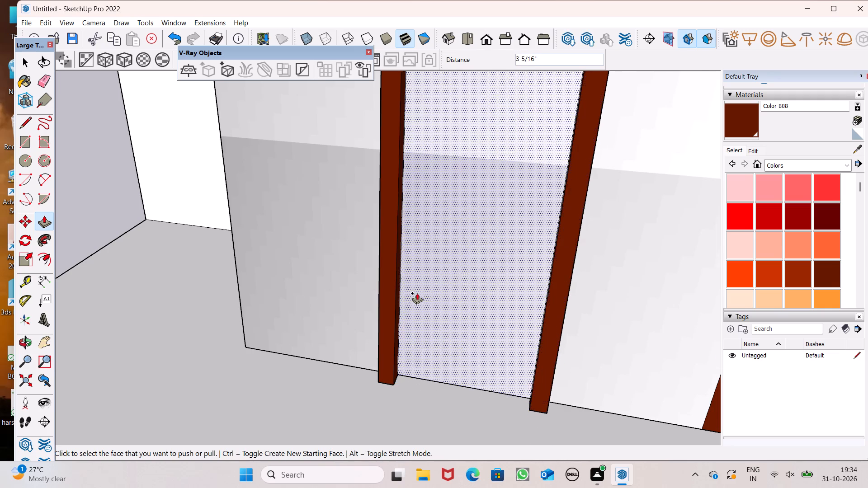
scroll(417, 292, "down", 8)
scroll(431, 327, "down", 2)
scroll(486, 345, "up", 6)
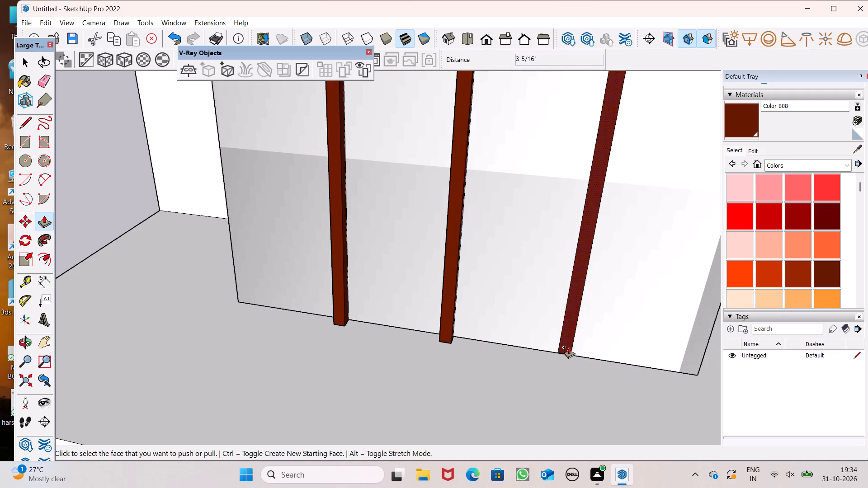
left_click_drag(567, 348, 449, 341)
Extrude the three vertical strips of the middle-floor glazing in the left bay outward about 2 15/16", all to equal depth.
scroll(453, 269, "down", 5)
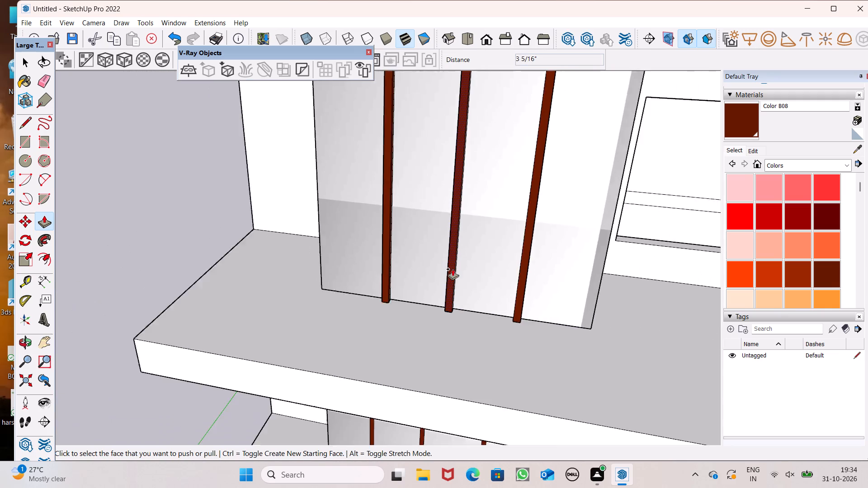
scroll(453, 269, "down", 9)
scroll(484, 247, "down", 6)
middle_click_drag(495, 323, 496, 289)
scroll(496, 289, "up", 9)
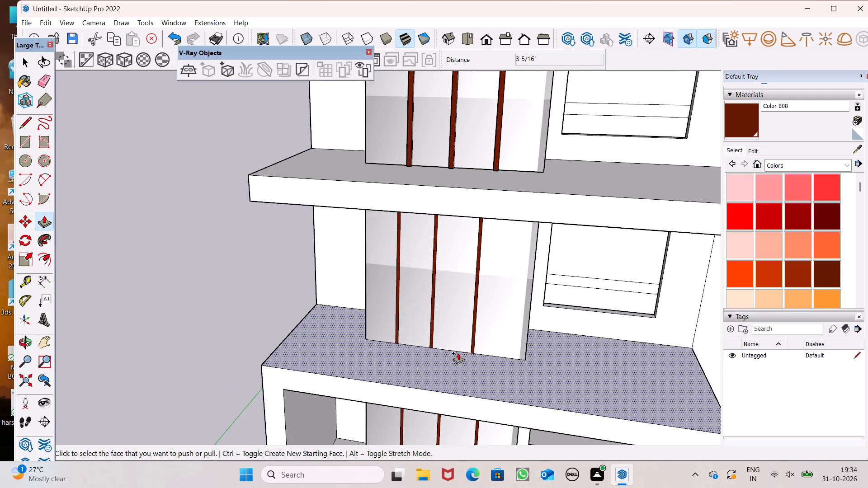
scroll(450, 346, "up", 8)
scroll(473, 332, "down", 5)
middle_click_drag(439, 347, 433, 363)
scroll(418, 347, "up", 7)
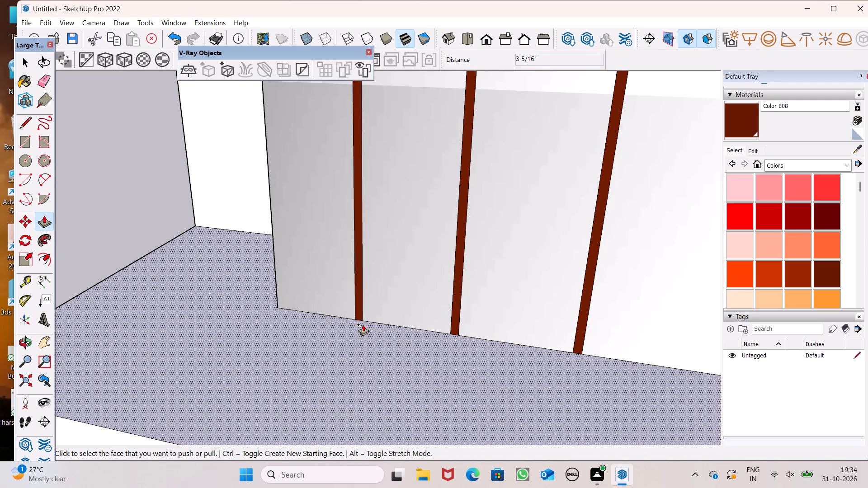
left_click_drag(358, 312, 353, 317)
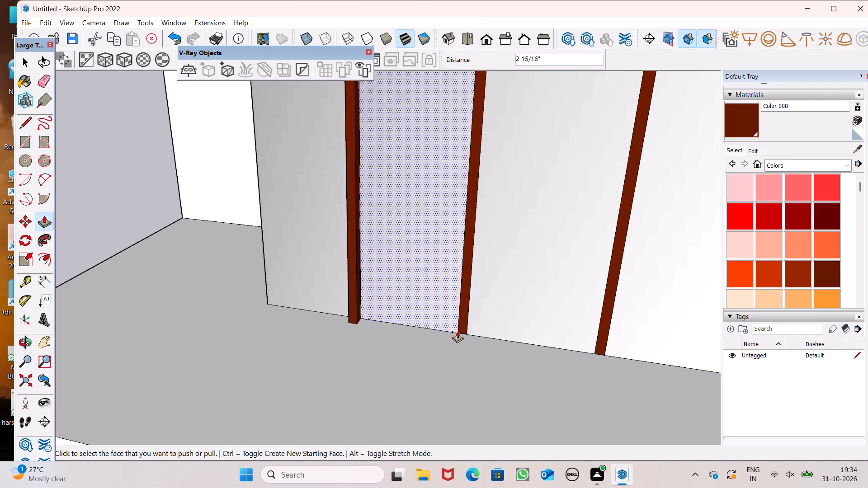
left_click_drag(463, 328, 357, 323)
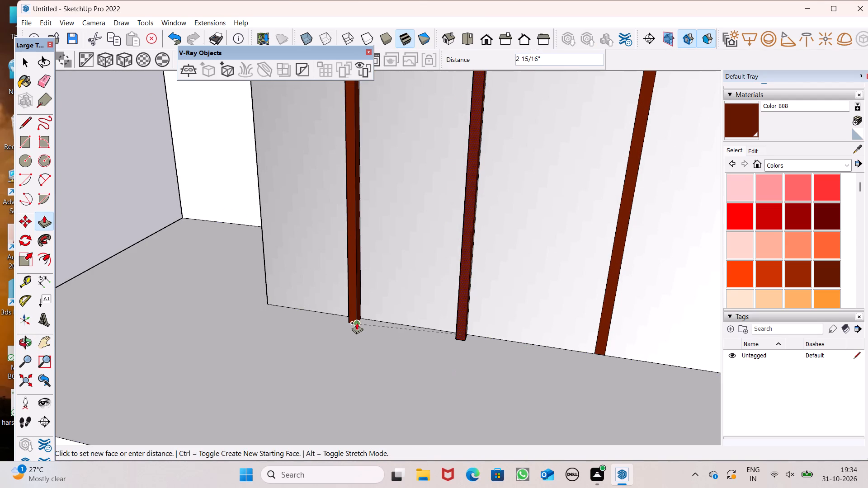
left_click_drag(357, 323, 357, 321)
left_click_drag(600, 354, 558, 357)
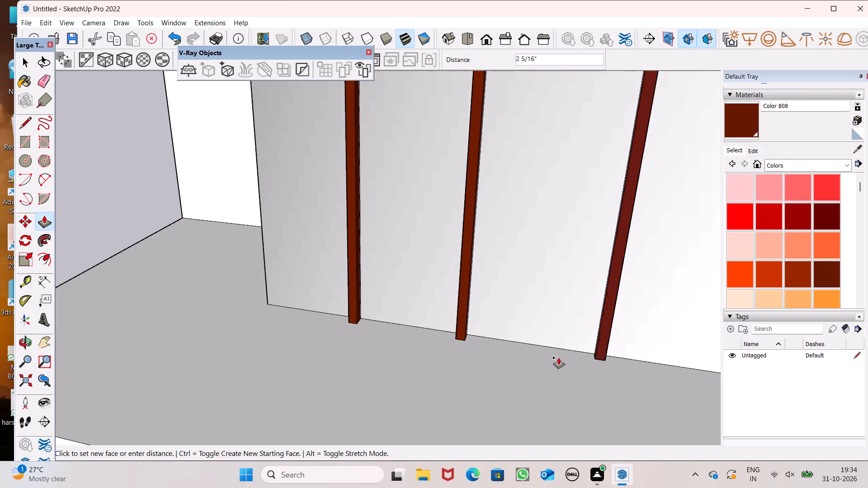
left_click_drag(558, 357, 465, 338)
Extrude the outermost glazing strip in the left bay's lower framed balcony about 2 7/8", and push it back about 1 1/16".
scroll(533, 277, "down", 12)
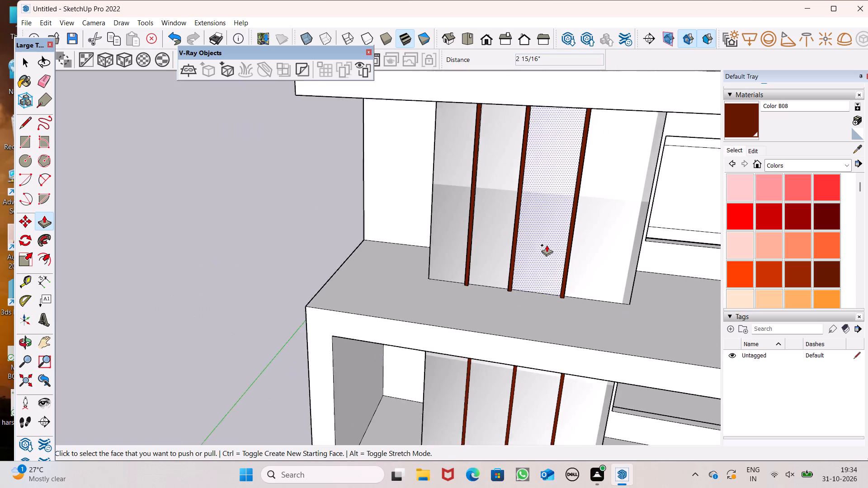
middle_click_drag(509, 320, 524, 293)
scroll(514, 283, "down", 4)
scroll(495, 382, "up", 6)
scroll(478, 342, "down", 5)
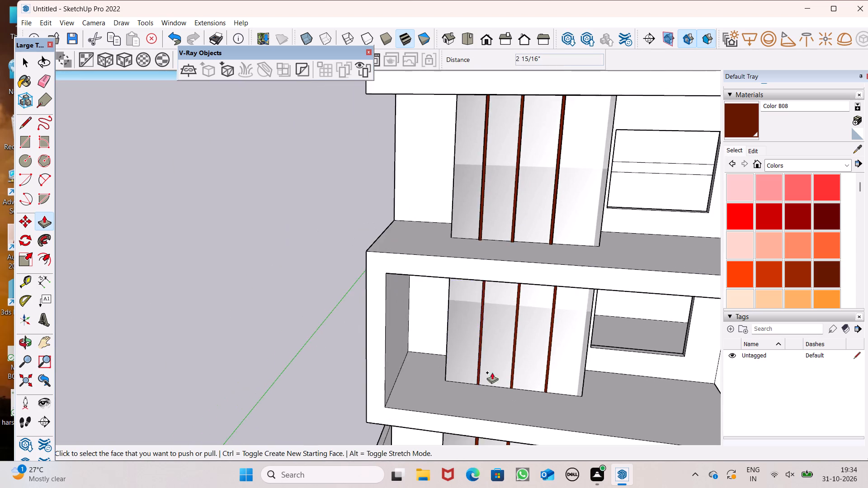
scroll(497, 389, "up", 13)
left_click_drag(433, 361, 433, 363)
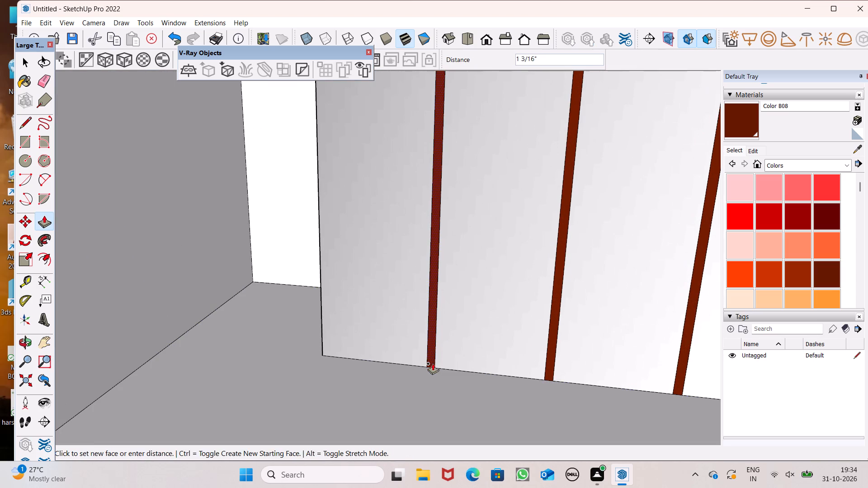
left_click_drag(433, 363, 433, 366)
middle_click_drag(467, 379, 416, 394)
scroll(415, 394, "up", 4)
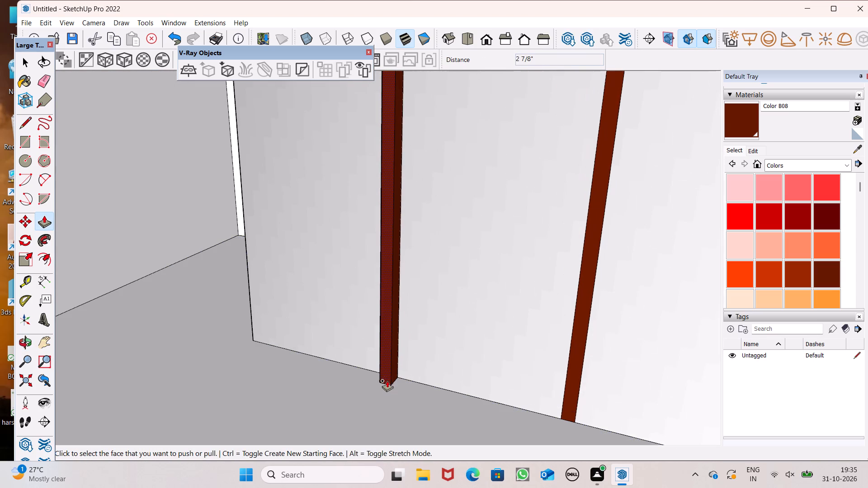
left_click_drag(386, 378, 387, 374)
Extrude the other two glazing strips in the lower framed balcony 1 13/16", matching the first strip's depth.
scroll(387, 371, "down", 4)
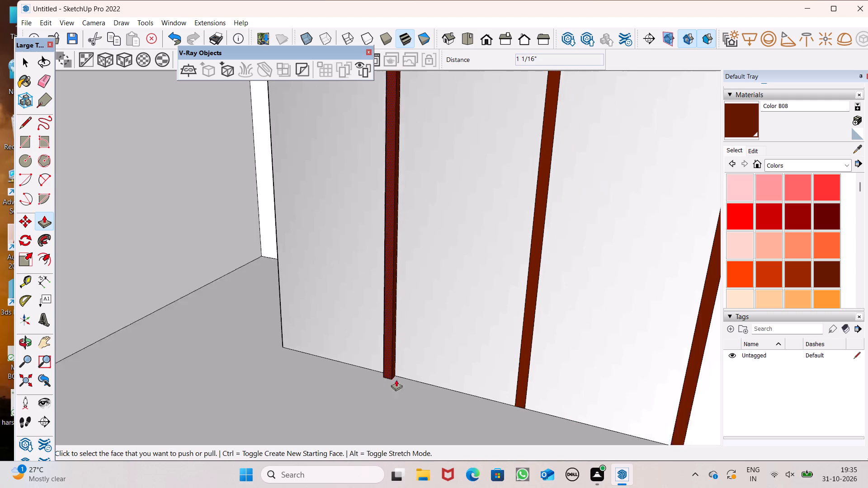
left_click_drag(510, 391, 394, 378)
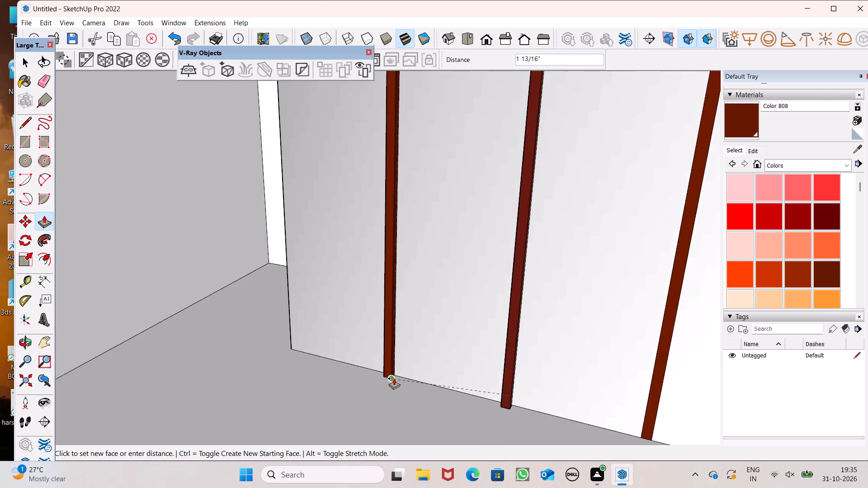
left_click_drag(394, 378, 393, 378)
scroll(402, 329, "down", 6)
scroll(509, 384, "up", 3)
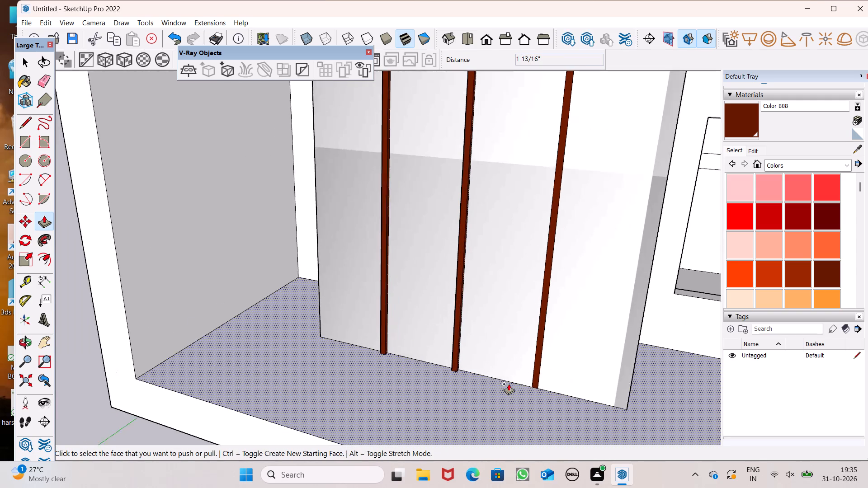
scroll(509, 384, "up", 3)
left_click_drag(554, 385, 425, 366)
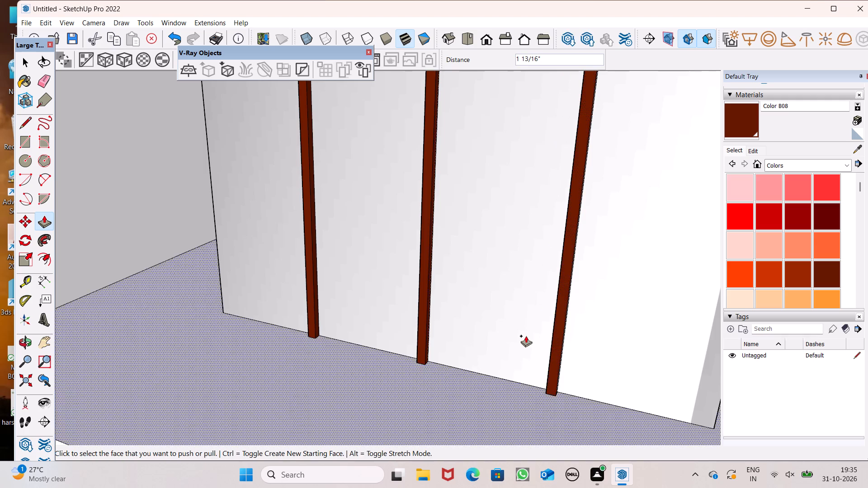
Extrude the outermost strip of the lowest-floor glazing in the left bay outward about 1 9/16".
scroll(526, 335, "down", 6)
middle_click_drag(507, 344, 617, 286)
scroll(537, 266, "down", 7)
scroll(470, 214, "down", 6)
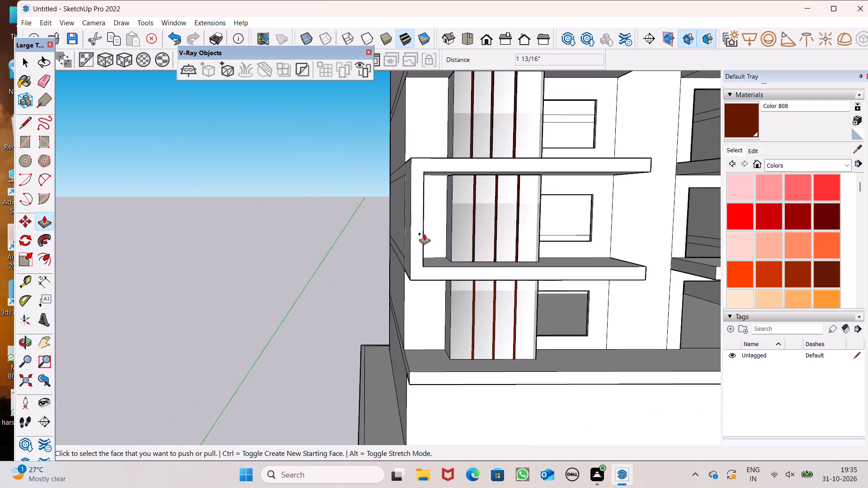
scroll(420, 241, "down", 11)
middle_click_drag(471, 311, 461, 339)
scroll(461, 339, "up", 8)
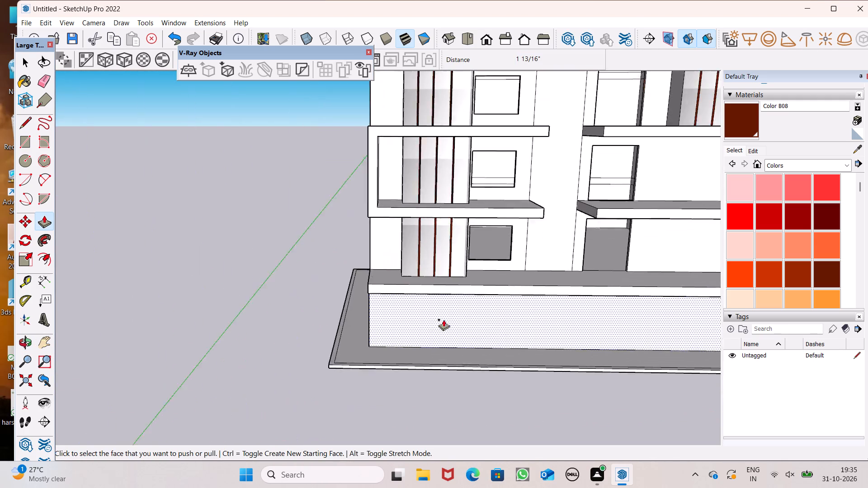
scroll(421, 239, "up", 9)
middle_click_drag(425, 296, 464, 338)
scroll(449, 326, "up", 3)
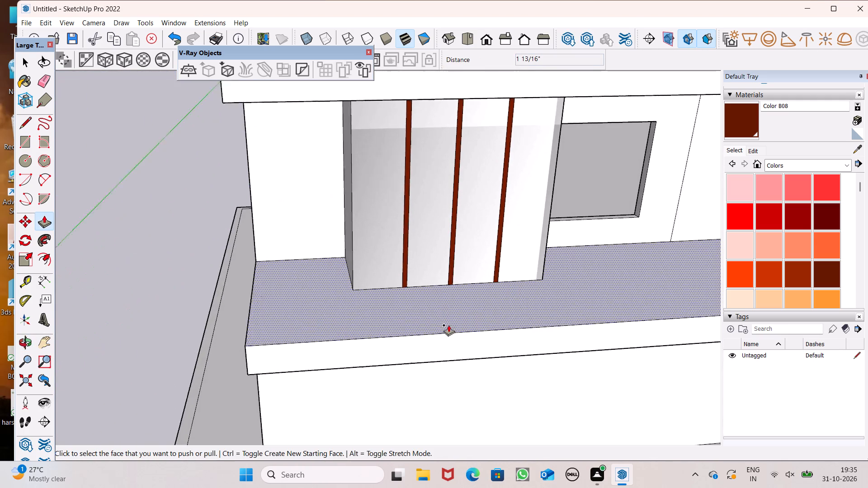
scroll(448, 325, "up", 3)
scroll(415, 273, "down", 1)
scroll(414, 268, "up", 8)
scroll(433, 272, "down", 8)
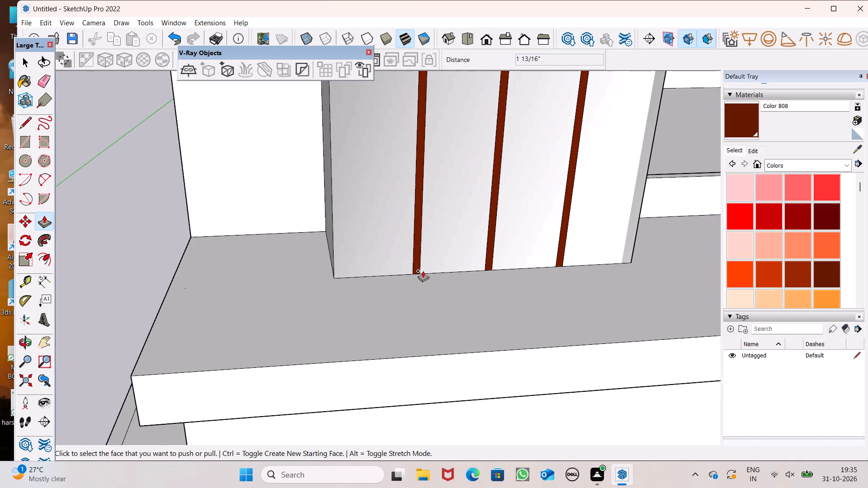
scroll(389, 241, "down", 4)
middle_click_drag(408, 249, 502, 370)
scroll(445, 279, "up", 7)
scroll(413, 221, "up", 4)
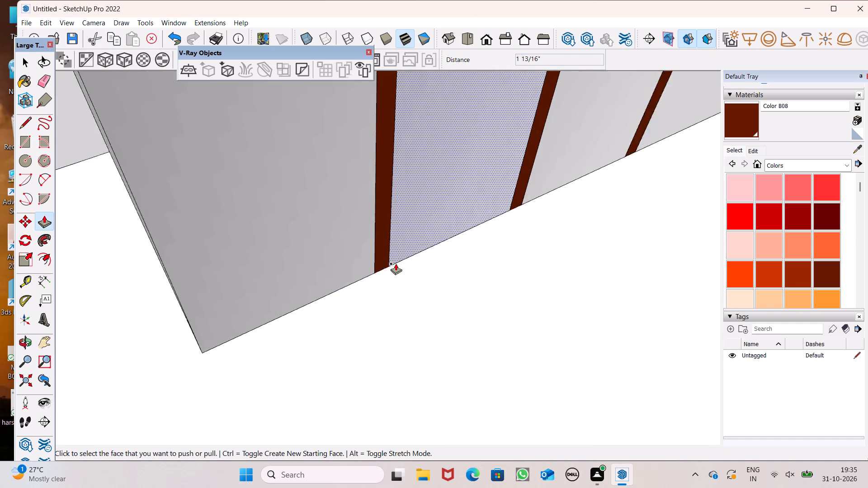
scroll(396, 263, "up", 3)
left_click_drag(386, 265, 393, 275)
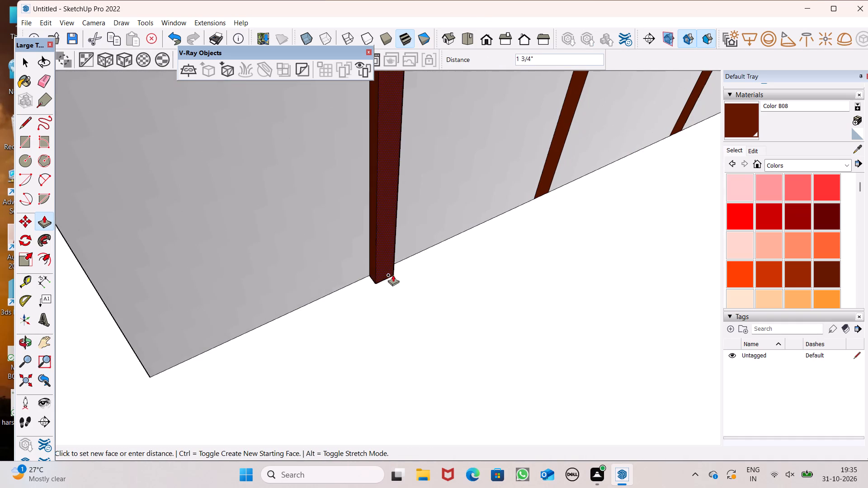
left_click_drag(393, 275, 393, 272)
middle_click_drag(466, 260, 250, 269)
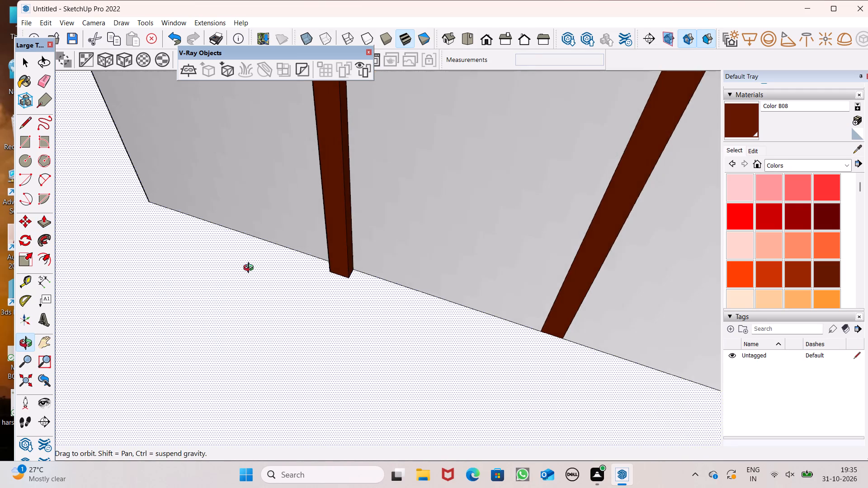
middle_click_drag(250, 269, 252, 265)
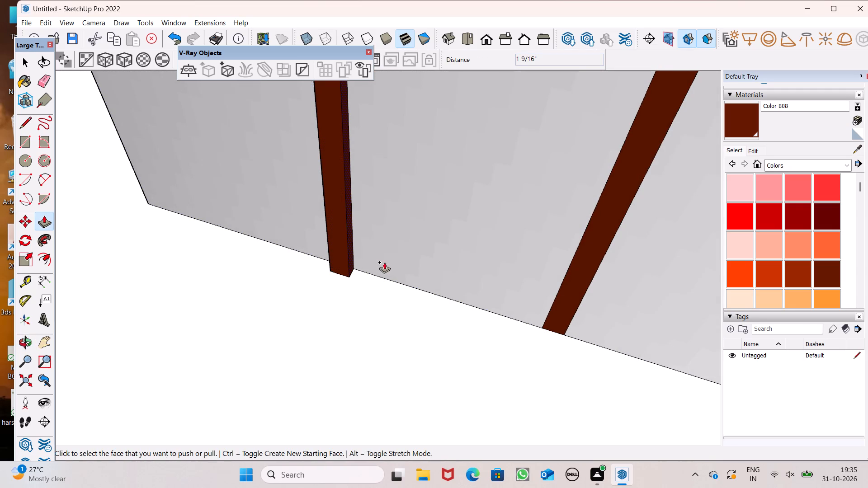
Extrude the middle strip of the left bay's lowest-floor glazing 1 9/16", matching the already extruded outermost strip.
left_click_drag(559, 325, 469, 333)
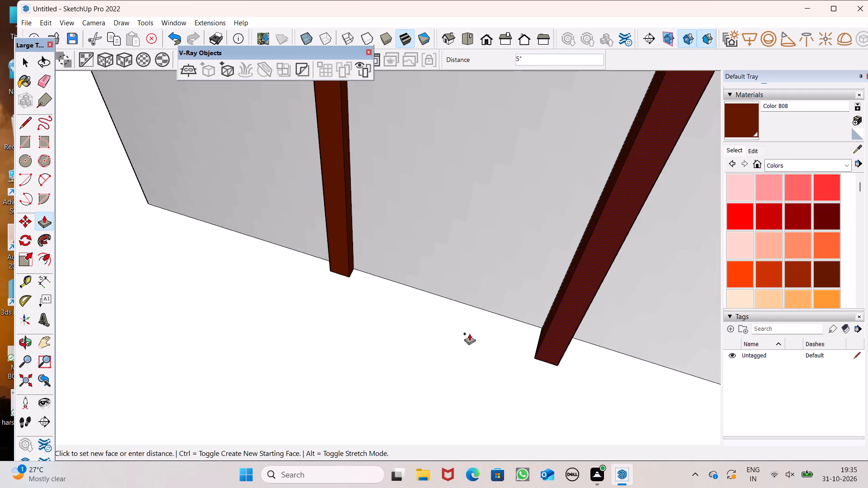
left_click_drag(469, 333, 351, 277)
scroll(369, 200, "down", 11)
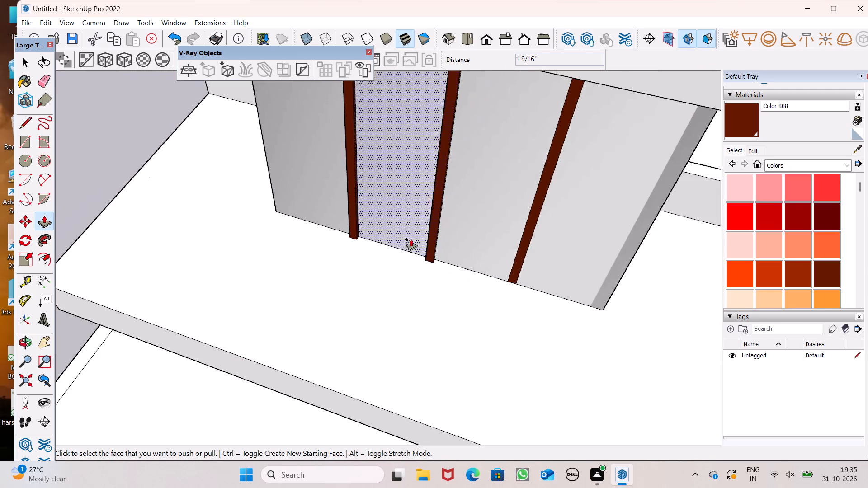
Extrude the innermost strip of the left bay's lowest-floor glazing 1 9/16", matching the middle strip's depth.
middle_click_drag(490, 259, 425, 224)
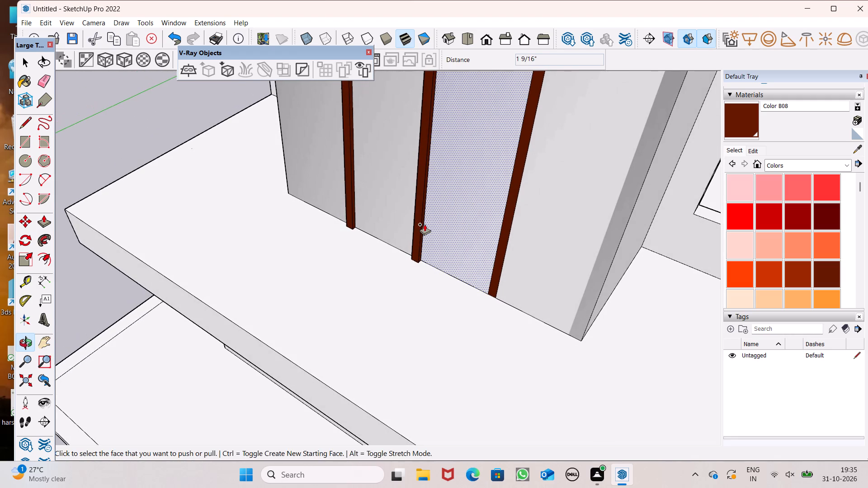
middle_click_drag(478, 293, 503, 305)
scroll(502, 280, "up", 3)
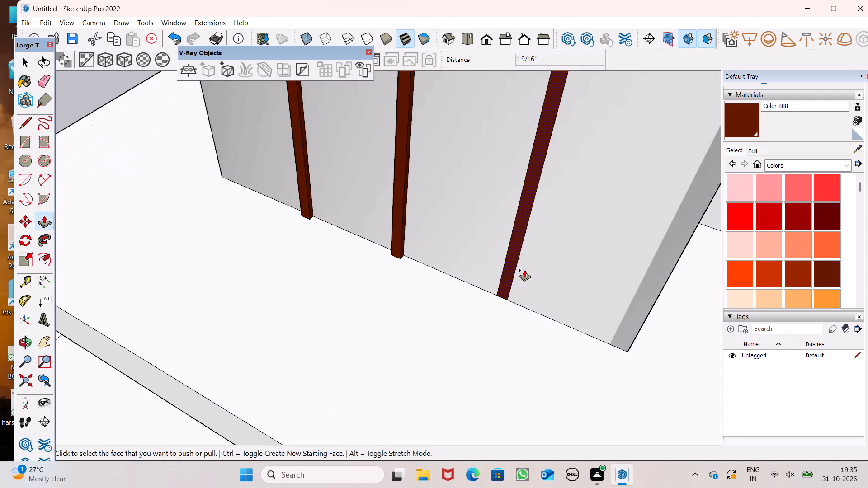
scroll(524, 270, "down", 2)
middle_click_drag(525, 288, 555, 327)
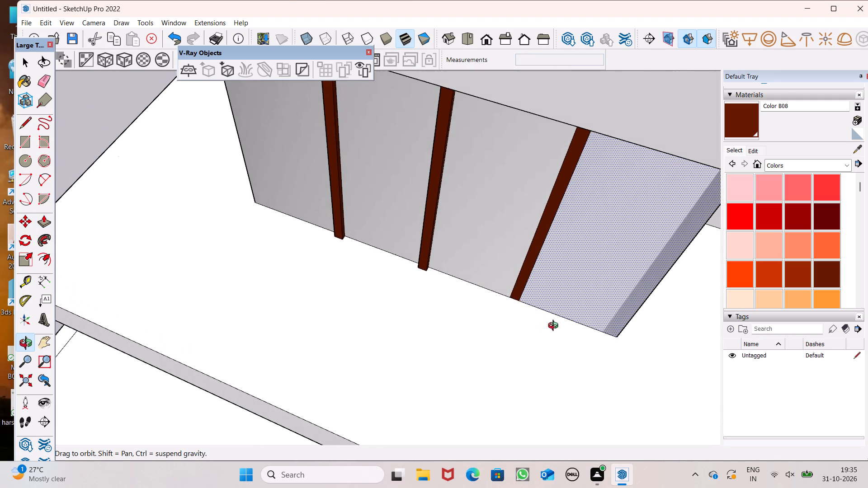
middle_click_drag(555, 327, 564, 317)
scroll(523, 302, "up", 3)
left_click_drag(519, 283, 399, 252)
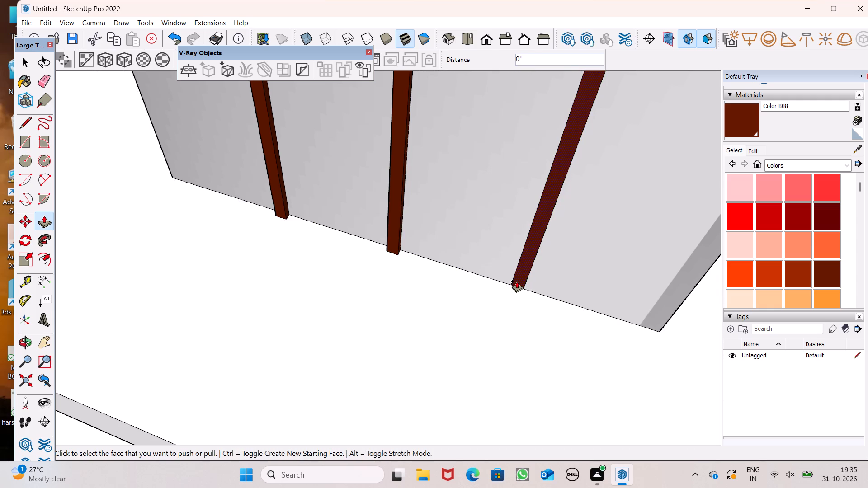
scroll(537, 293, "down", 1)
middle_click_drag(537, 292, 535, 324)
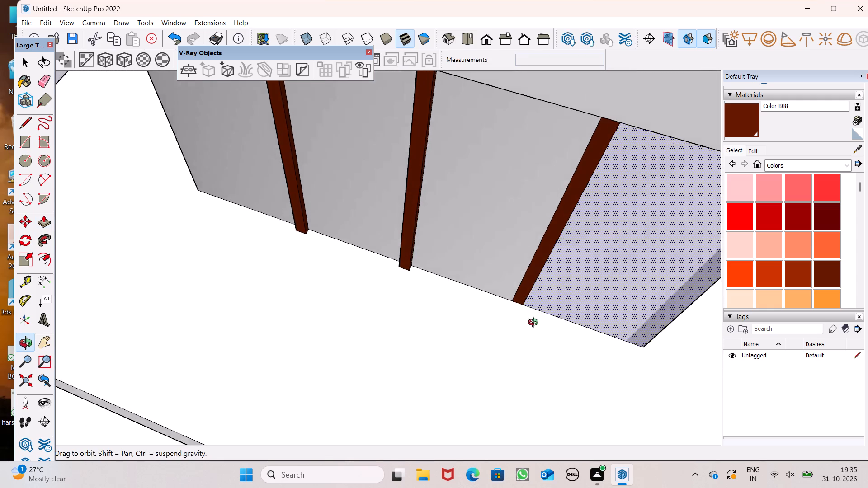
middle_click_drag(535, 324, 535, 324)
scroll(519, 298, "down", 2)
middle_click_drag(519, 306, 532, 286)
scroll(517, 293, "up", 5)
left_click_drag(523, 282, 377, 247)
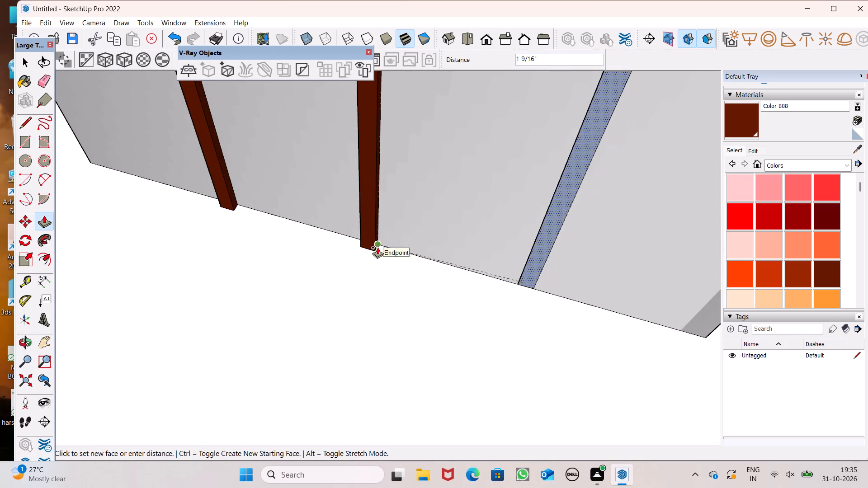
left_click_drag(377, 247, 376, 249)
scroll(378, 245, "down", 5)
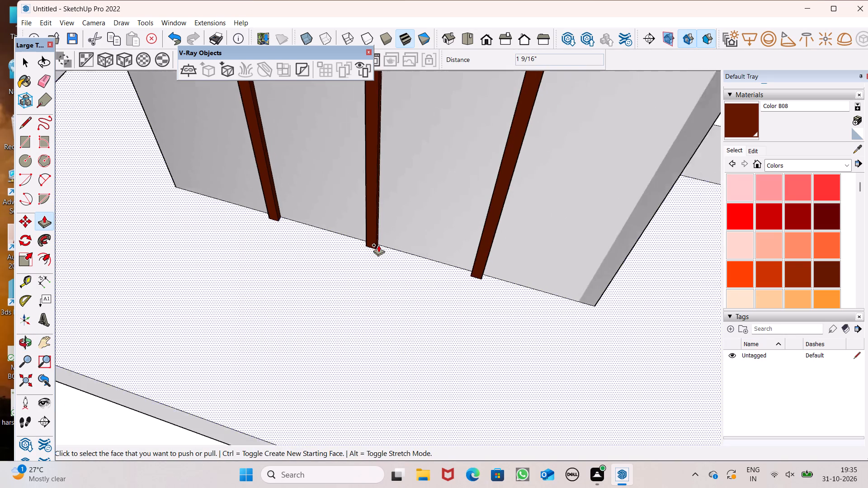
Extrude the innermost strip of the left bay's lowest-floor glazing outward by a further 13/16".
scroll(392, 264, "down", 3)
middle_click_drag(409, 298, 464, 230)
scroll(393, 240, "down", 12)
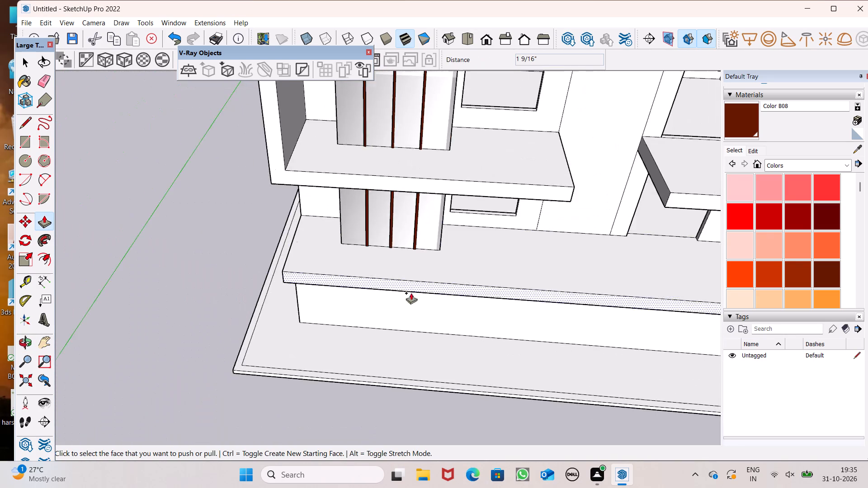
middle_click_drag(430, 305, 154, 207)
scroll(332, 192, "up", 8)
scroll(339, 221, "down", 4)
middle_click_drag(337, 279, 429, 321)
scroll(424, 320, "up", 8, "ctrl")
middle_click_drag(447, 324, 475, 327)
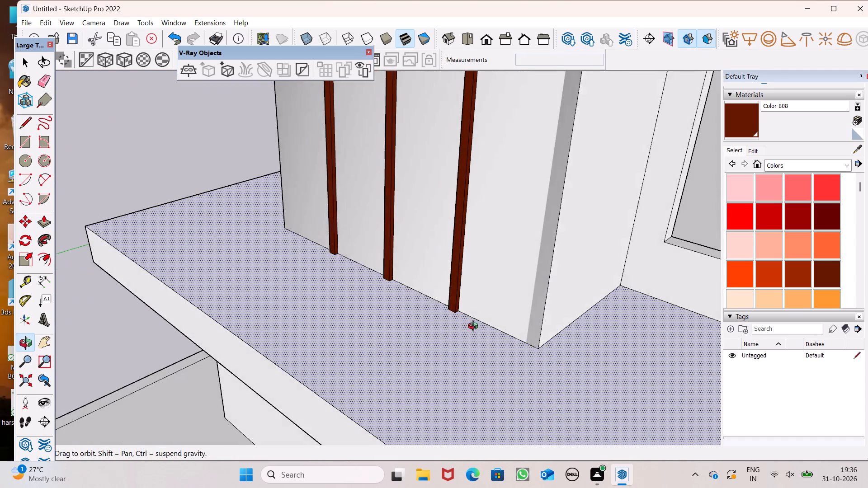
middle_click_drag(475, 327, 478, 326)
scroll(466, 304, "up", 9)
left_click_drag(444, 311, 440, 313)
Extrude the middle and outermost strips of the lowest-floor glazing a further 13/16", matching the innermost strip's depth.
scroll(444, 310, "down", 4)
middle_click_drag(439, 328, 649, 376)
scroll(496, 292, "up", 4)
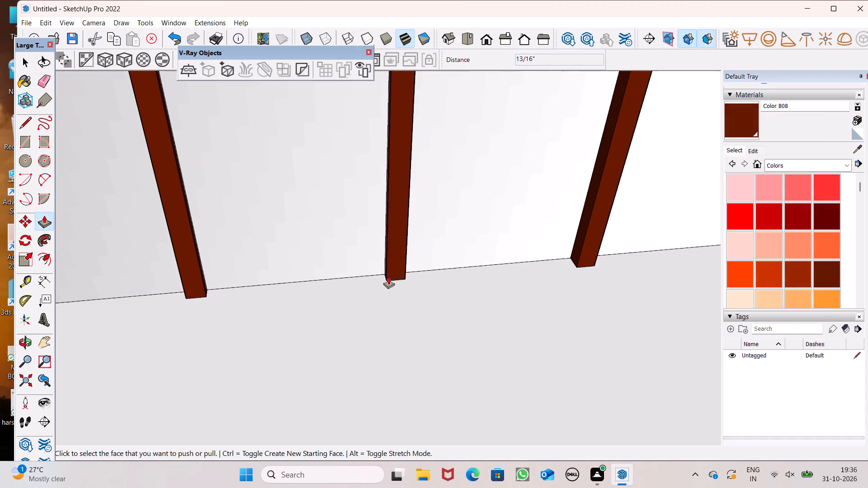
left_click_drag(392, 277, 577, 265)
scroll(584, 265, "down", 2)
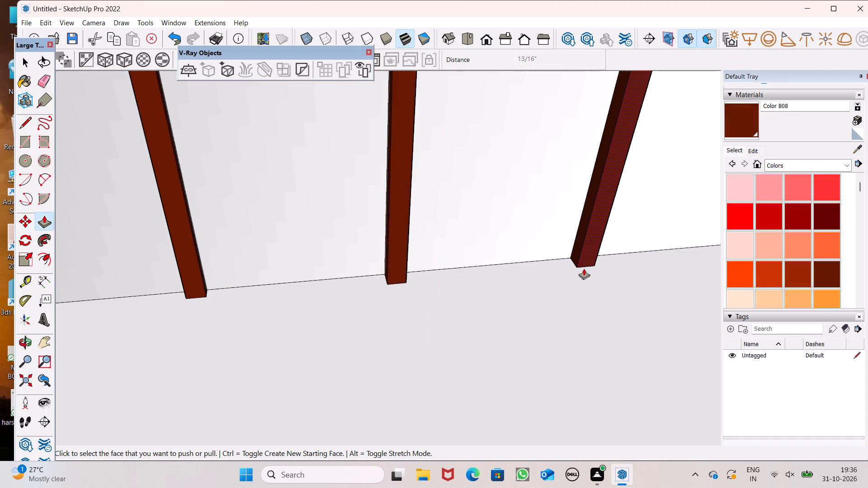
scroll(584, 268, "down", 6)
scroll(454, 277, "up", 5)
scroll(377, 280, "up", 2)
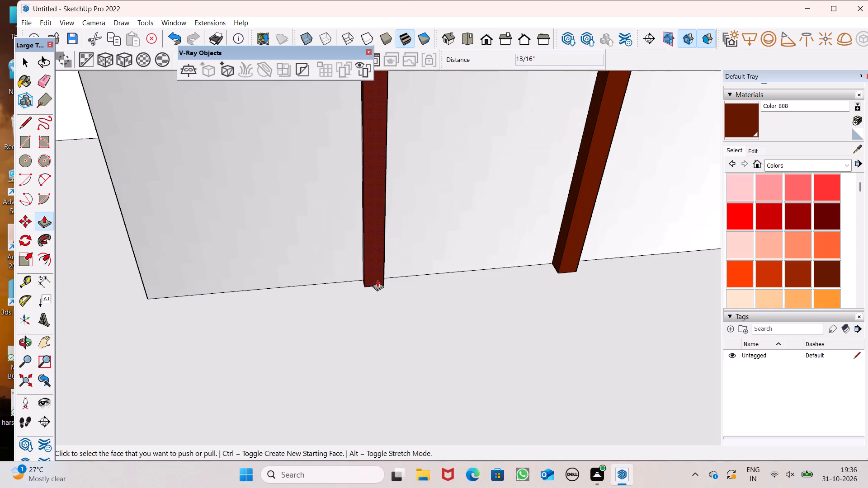
left_click_drag(378, 280, 557, 273)
scroll(438, 274, "down", 4)
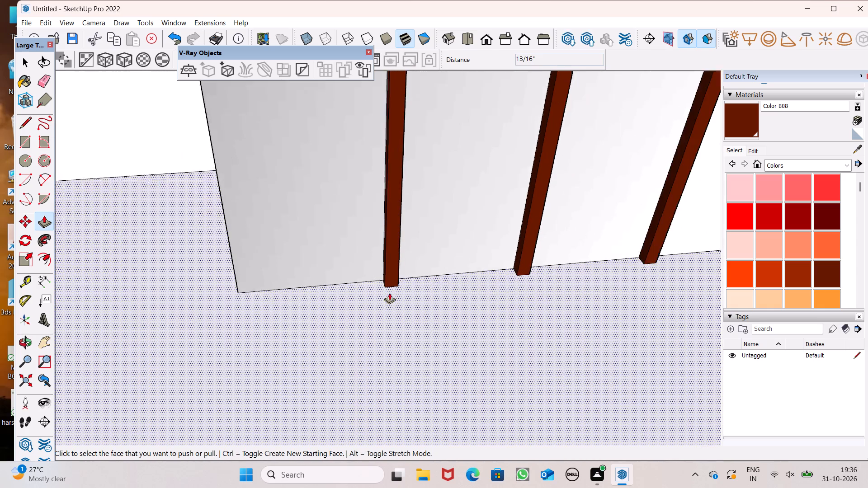
scroll(389, 293, "down", 8)
Examine the left bay's lowest-floor mullions up close and the front facade as a whole.
key("space")
scroll(370, 284, "down", 5)
middle_click_drag(432, 296, 401, 243)
scroll(401, 243, "up", 1)
scroll(392, 232, "down", 2)
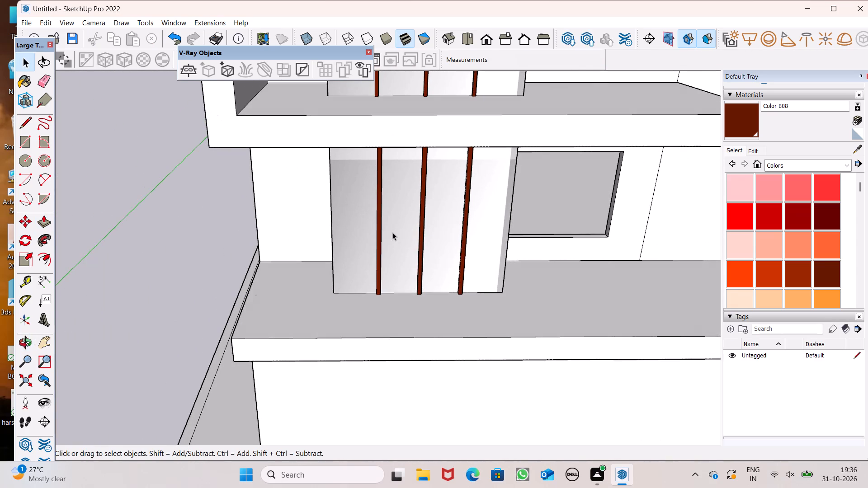
scroll(382, 279, "down", 9)
scroll(428, 267, "down", 3)
middle_click_drag(452, 225, 381, 150)
middle_click_drag(381, 153, 383, 160)
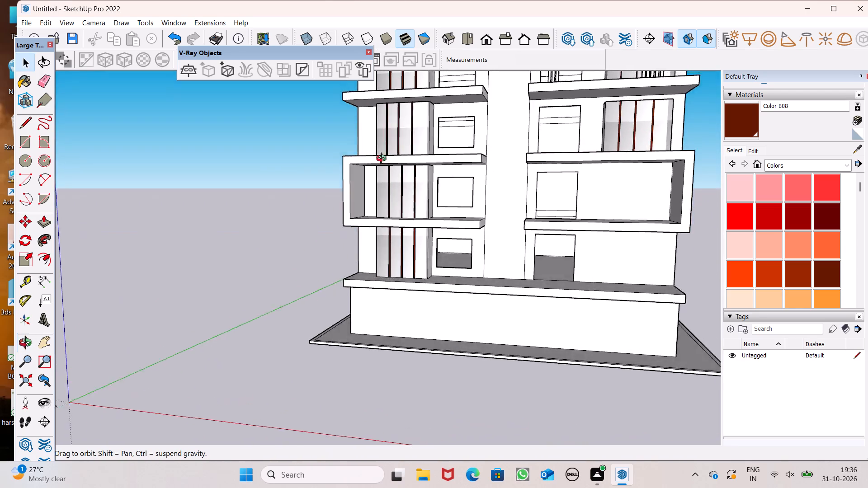
middle_click_drag(383, 160, 458, 156)
scroll(411, 149, "down", 7)
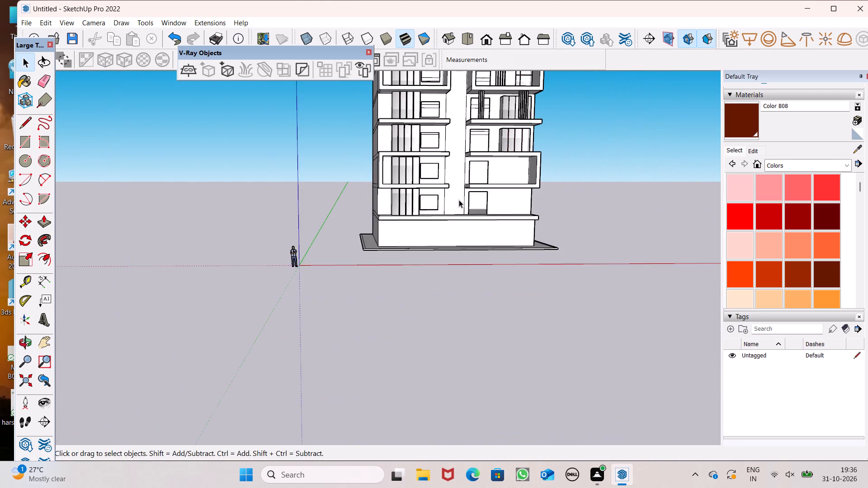
middle_click_drag(459, 200, 459, 175)
scroll(410, 173, "down", 3)
scroll(506, 201, "up", 4)
scroll(421, 188, "down", 3)
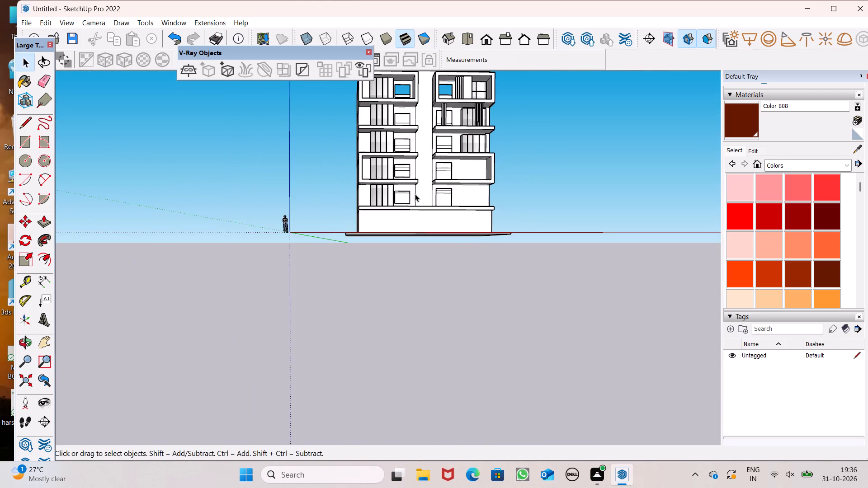
scroll(414, 199, "down", 1)
scroll(410, 155, "up", 3)
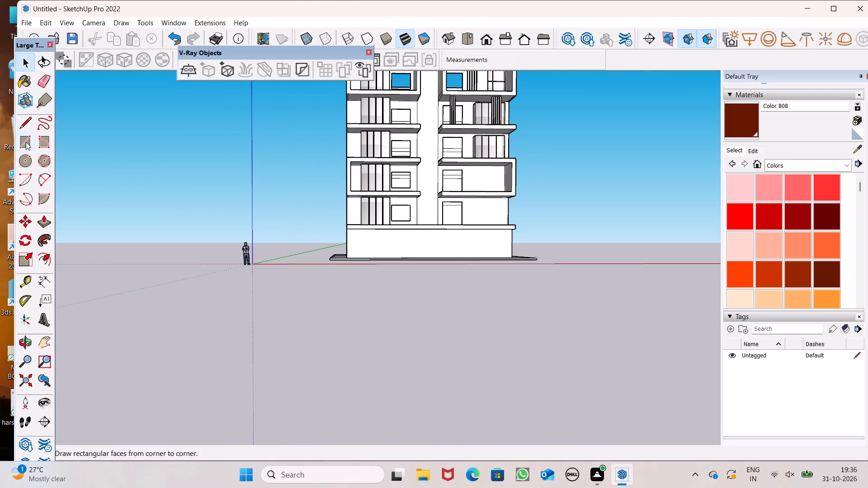
Draw an upright rectangle about 5' 6" wide by 4' 2" high in the open space beside the building.
left_click(26, 142)
scroll(613, 221, "down", 1)
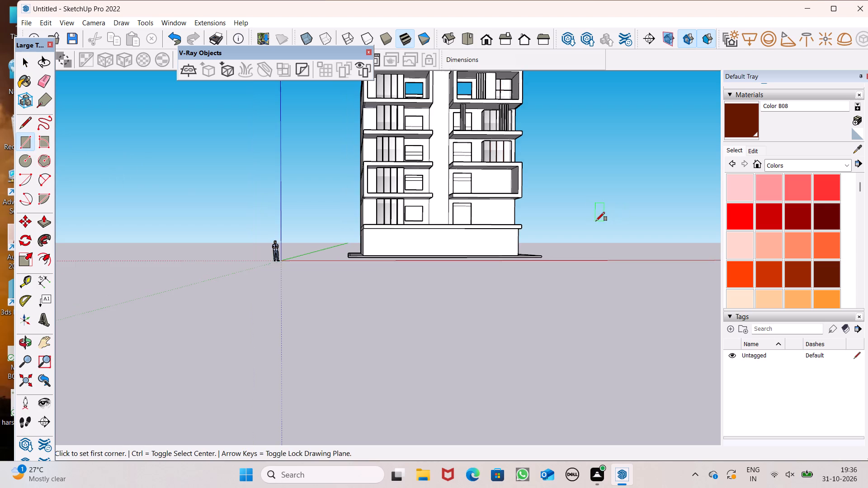
scroll(596, 221, "up", 5)
left_click(545, 198)
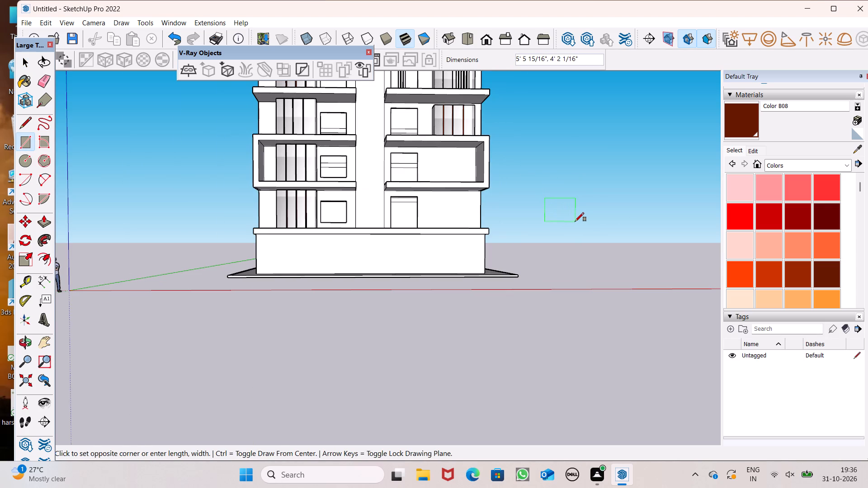
left_click(575, 221)
Offset the rectangle's outline slightly inward to form a narrow window frame border.
scroll(569, 206, "up", 7)
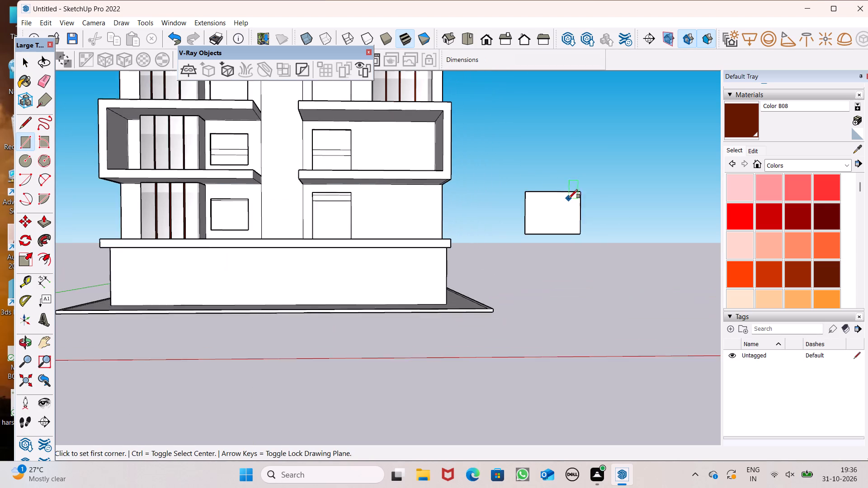
scroll(558, 184, "up", 6)
scroll(490, 182, "down", 3)
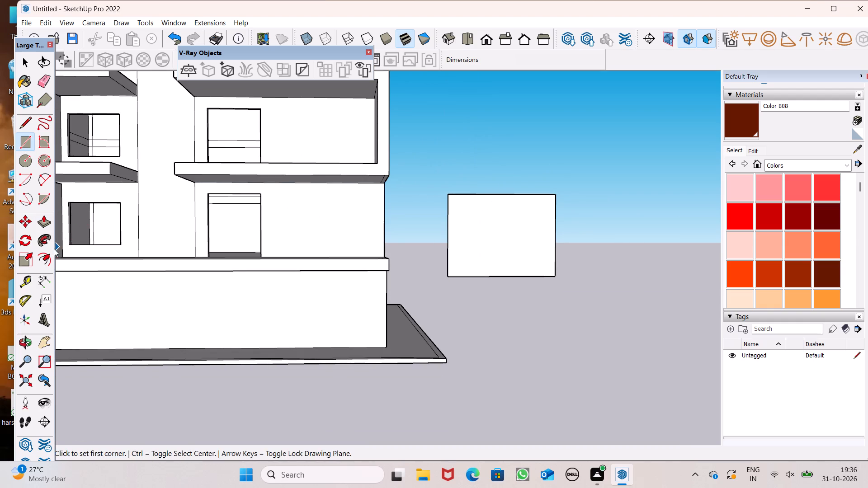
left_click(43, 258)
scroll(538, 202, "up", 2)
scroll(454, 200, "up", 3)
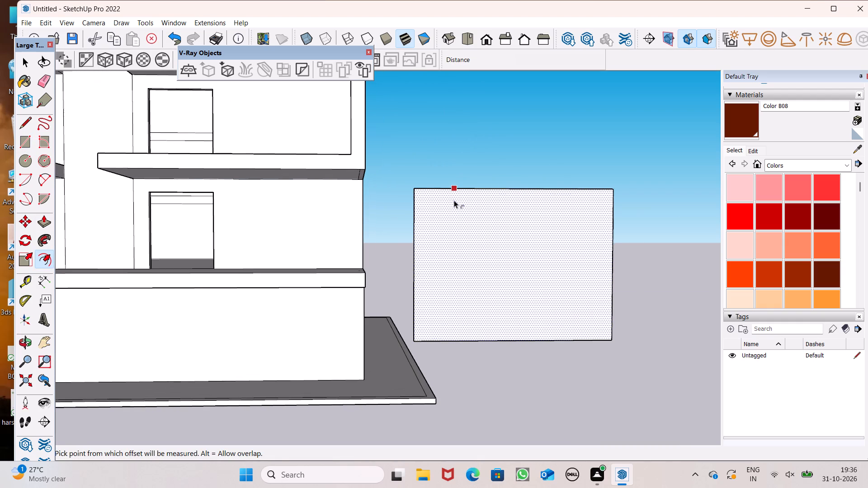
scroll(454, 200, "up", 1)
left_click_drag(454, 200, 446, 195)
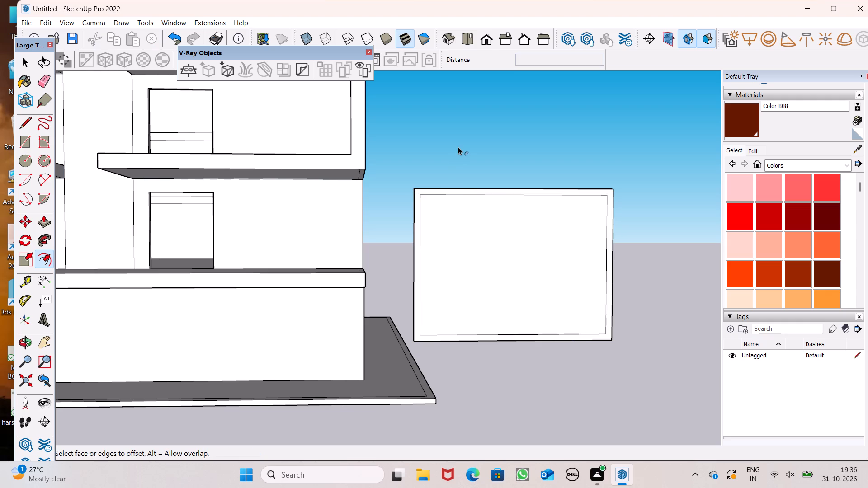
Draw a vertical divider rectangle about 1 9/16" wide and 3' 10" high between the inner frame's top and bottom edges, near its centre.
left_click(22, 140)
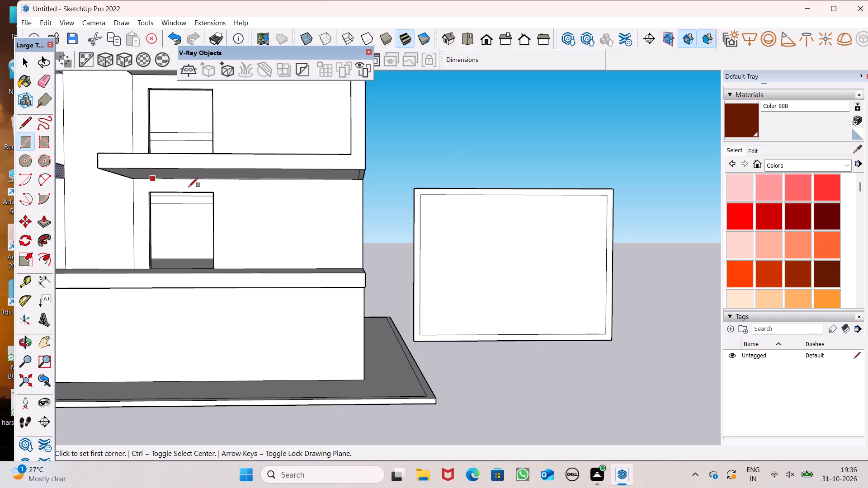
scroll(518, 207, "up", 3)
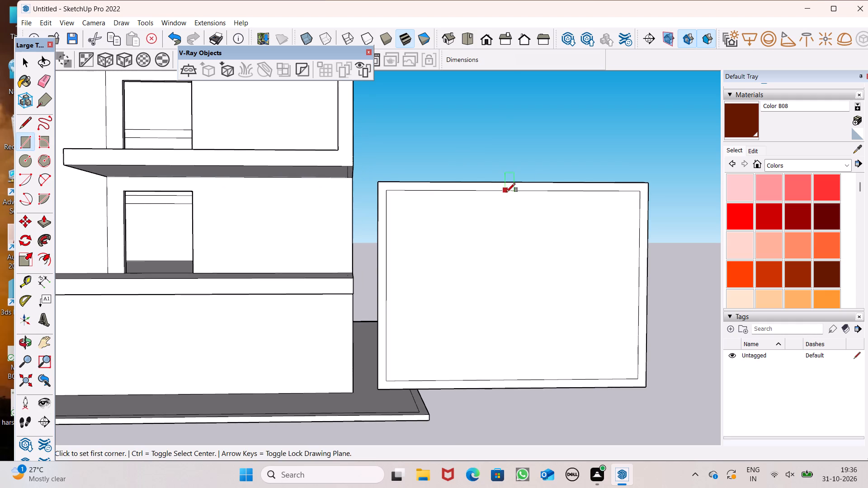
left_click(508, 191)
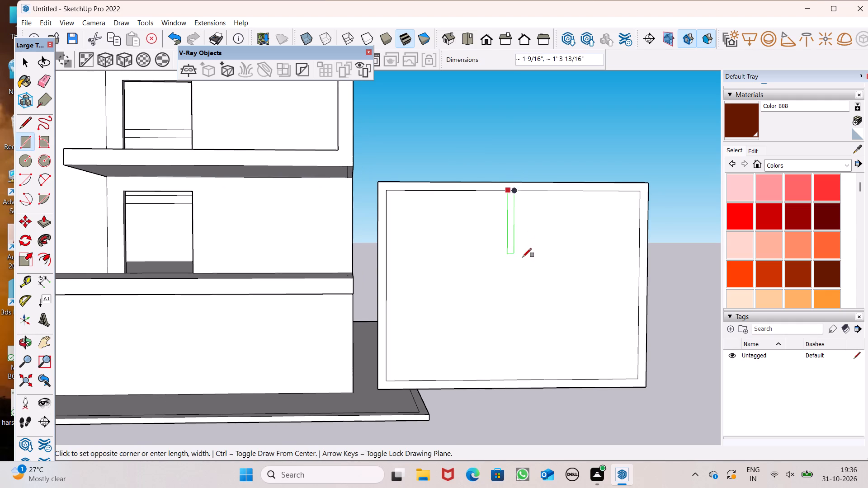
left_click(513, 378)
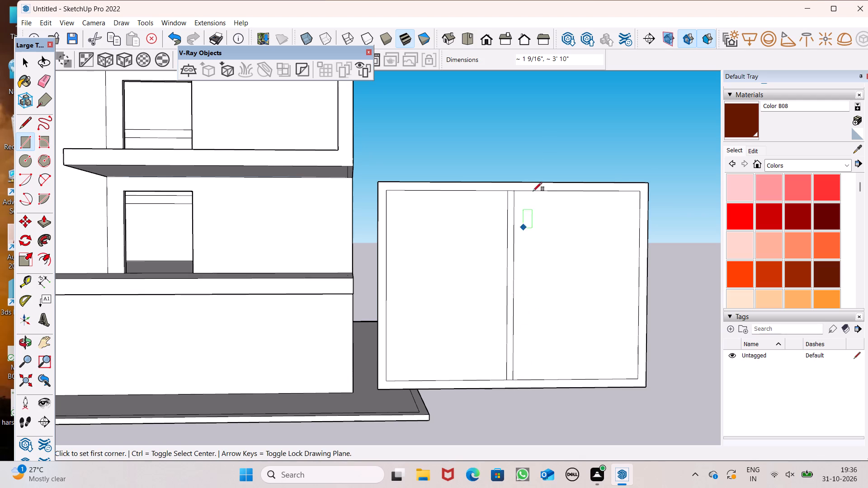
Erase the short edges at the divider's top and bottom ends to merge it with the surrounding window frame.
scroll(545, 143, "down", 1)
left_click(46, 74)
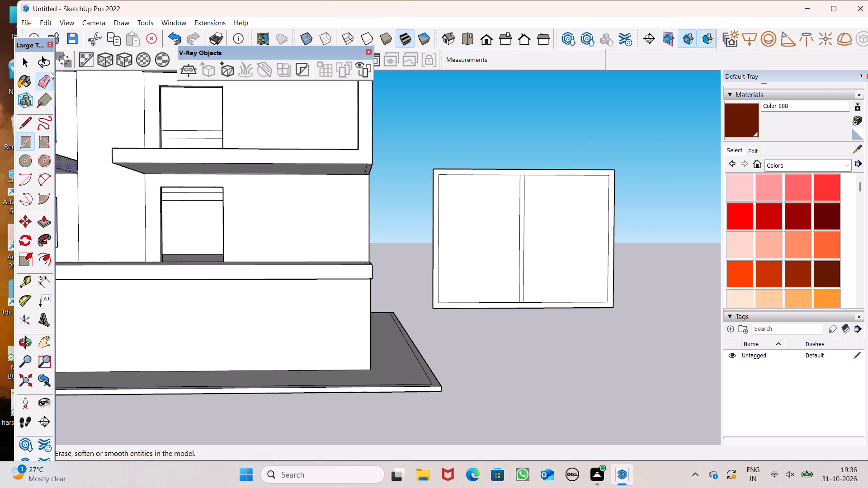
scroll(705, 163, "up", 2)
scroll(623, 169, "down", 3)
scroll(513, 175, "up", 2)
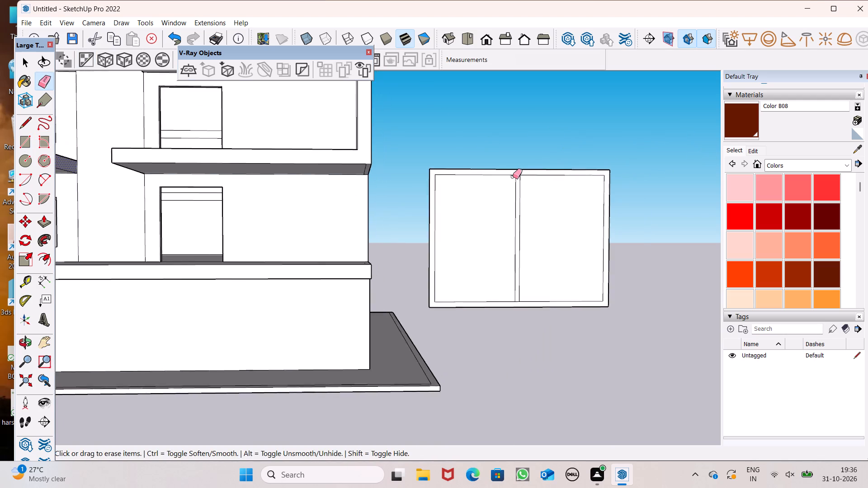
scroll(513, 177, "up", 4)
scroll(485, 226, "up", 6)
scroll(571, 123, "up", 4)
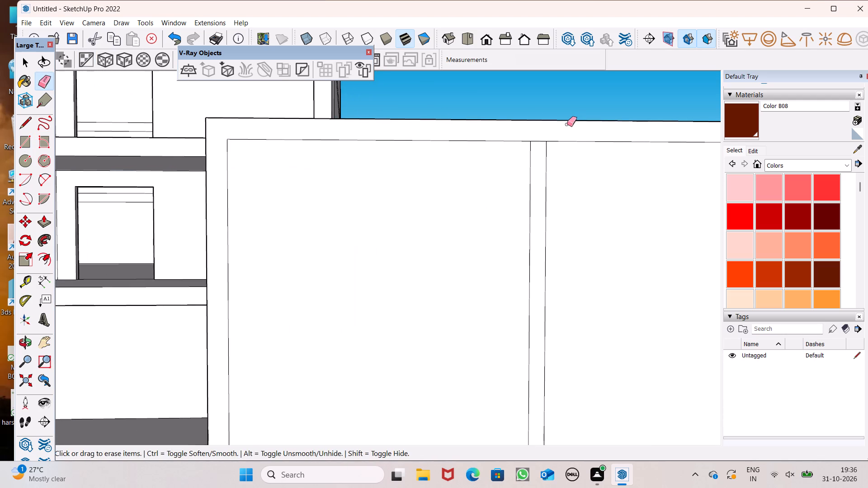
scroll(556, 139, "down", 1)
scroll(543, 142, "up", 6)
left_click_drag(540, 139, 540, 144)
scroll(540, 107, "down", 3)
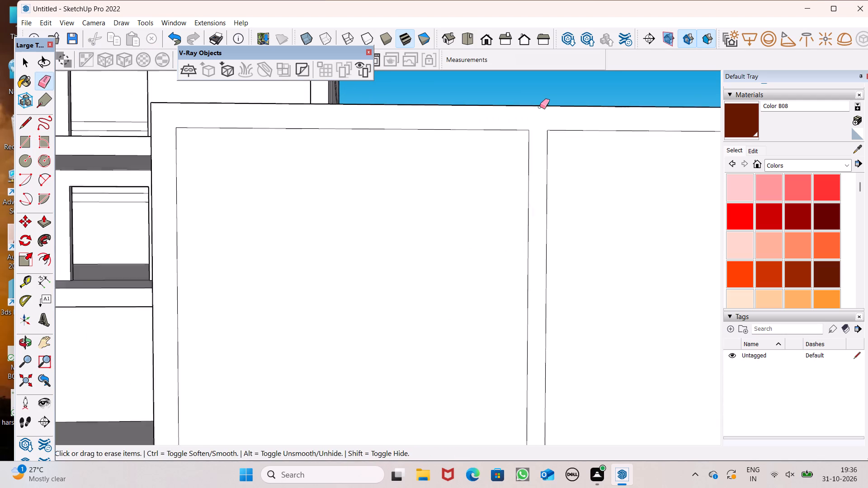
scroll(540, 107, "down", 10)
scroll(541, 177, "up", 12)
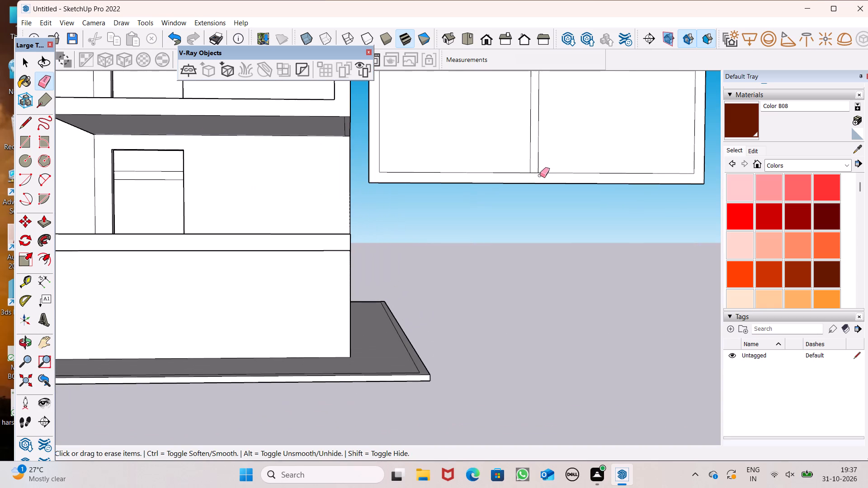
left_click(535, 174)
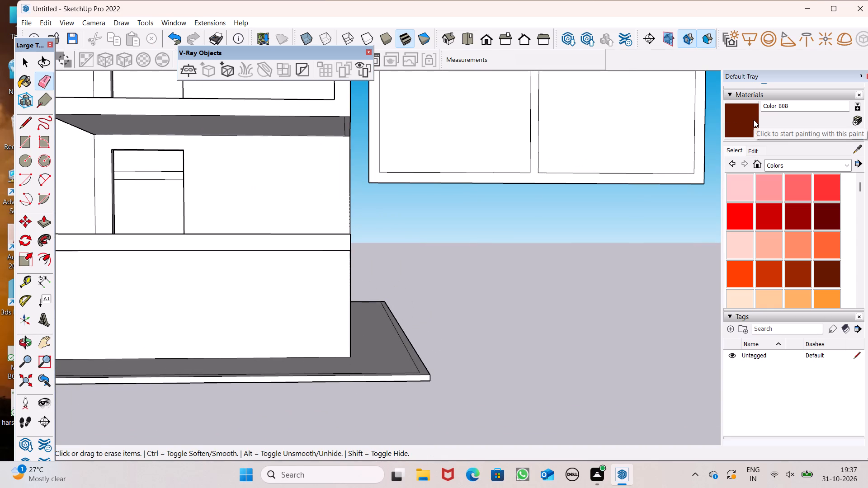
Paint the front face of the merged window frame and divider with Color B08.
left_click(754, 120)
scroll(533, 183, "up", 5)
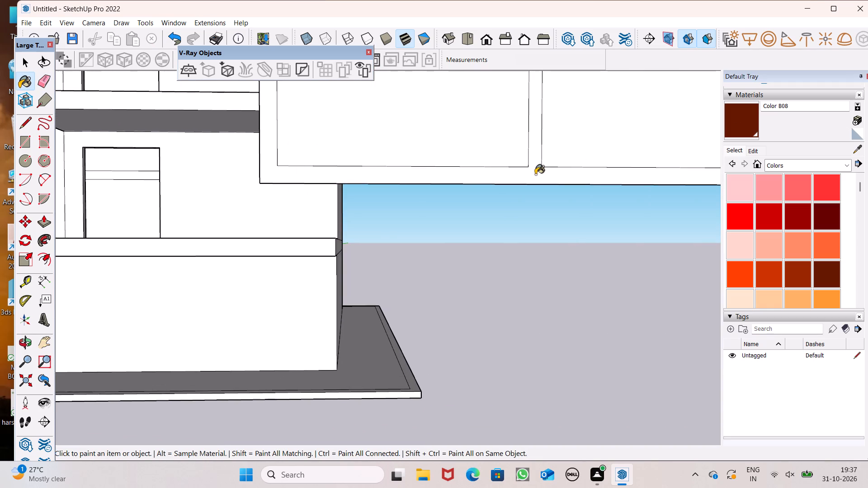
left_click(536, 174)
Paint the back face of the window frame and divider with Color B08, leaving both panes unpainted.
scroll(537, 166, "down", 14)
middle_click_drag(564, 189, 505, 254)
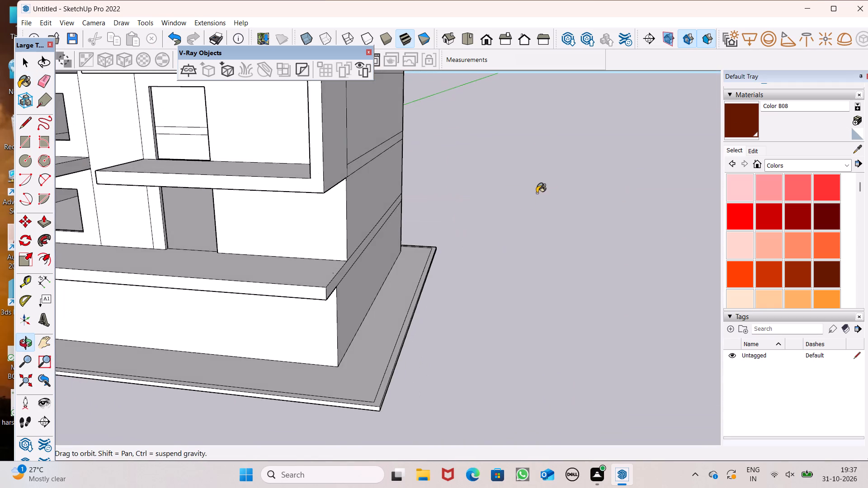
scroll(548, 186, "down", 10)
middle_click_drag(530, 230, 508, 245)
scroll(513, 225, "up", 1)
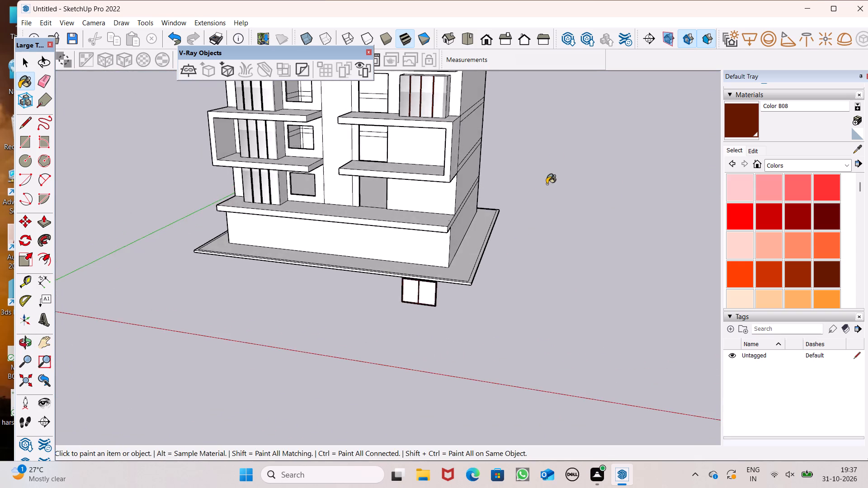
scroll(554, 176, "down", 5)
middle_click_drag(543, 258, 484, 275)
scroll(576, 184, "down", 3)
middle_click_drag(568, 286, 519, 332)
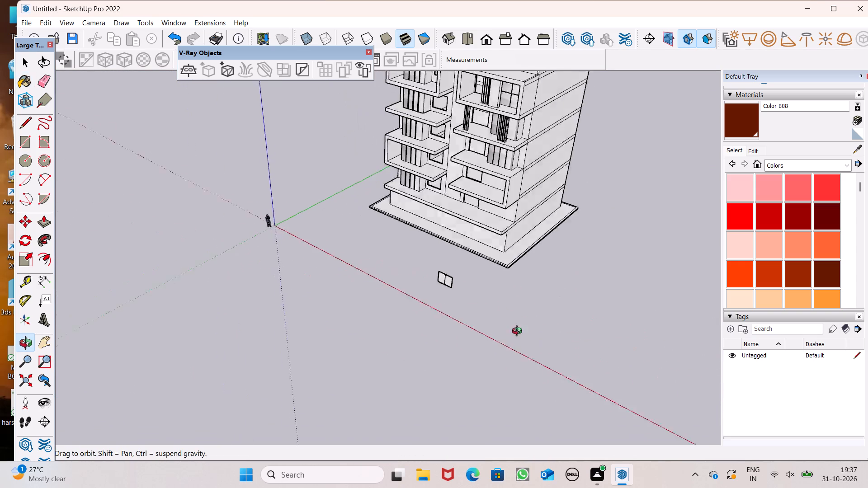
middle_click_drag(519, 332, 385, 283)
scroll(391, 256, "up", 2)
scroll(452, 192, "down", 4)
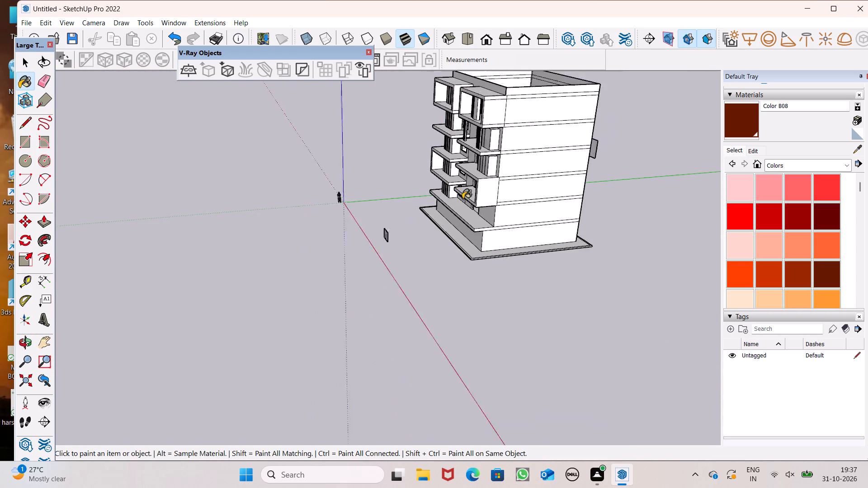
scroll(462, 199, "down", 2)
scroll(374, 260, "up", 9)
scroll(410, 207, "up", 8)
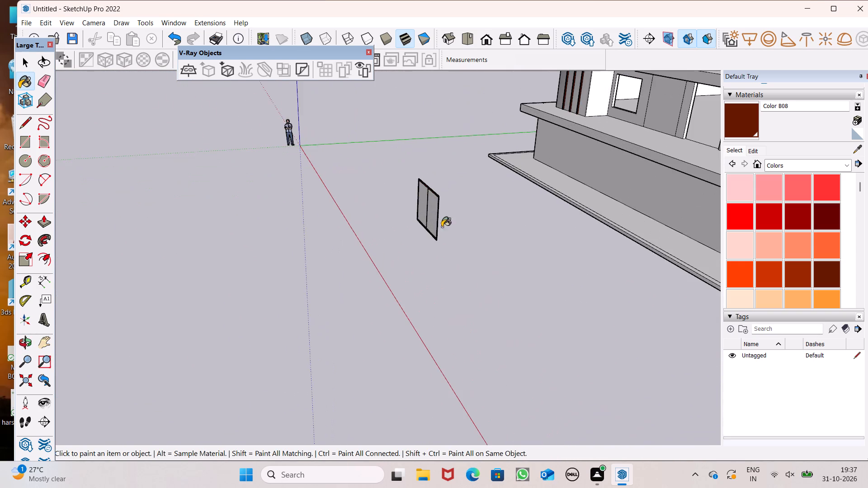
scroll(448, 238, "up", 1)
middle_click_drag(448, 239, 355, 294)
scroll(355, 287, "up", 2)
scroll(447, 236, "down", 7)
scroll(378, 295, "up", 1)
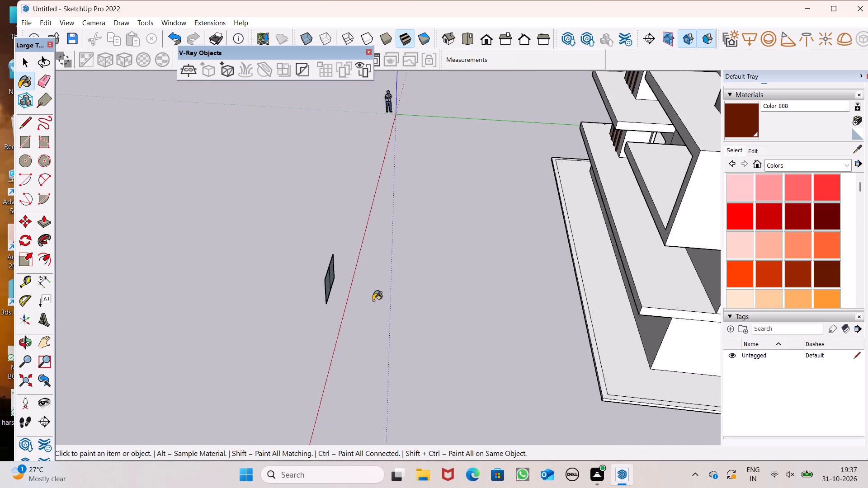
scroll(373, 300, "up", 1)
scroll(439, 237, "down", 5)
scroll(335, 281, "up", 7)
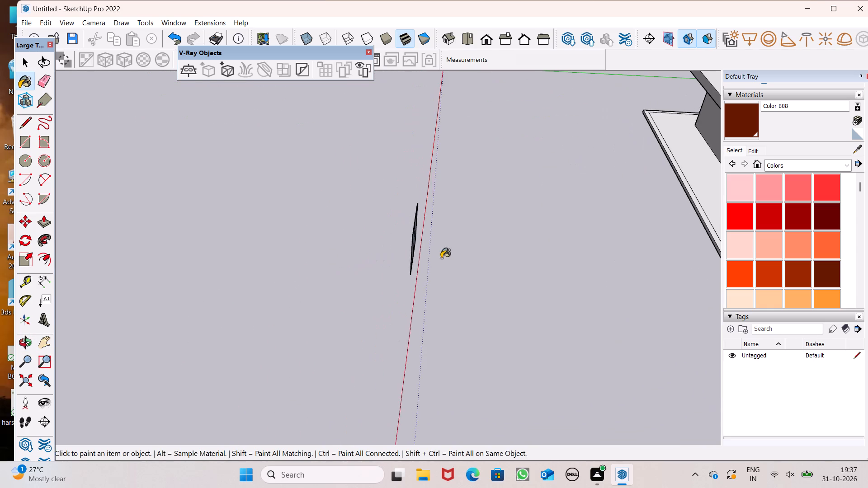
middle_click_drag(430, 258, 377, 262)
scroll(383, 262, "up", 15)
left_click(377, 214)
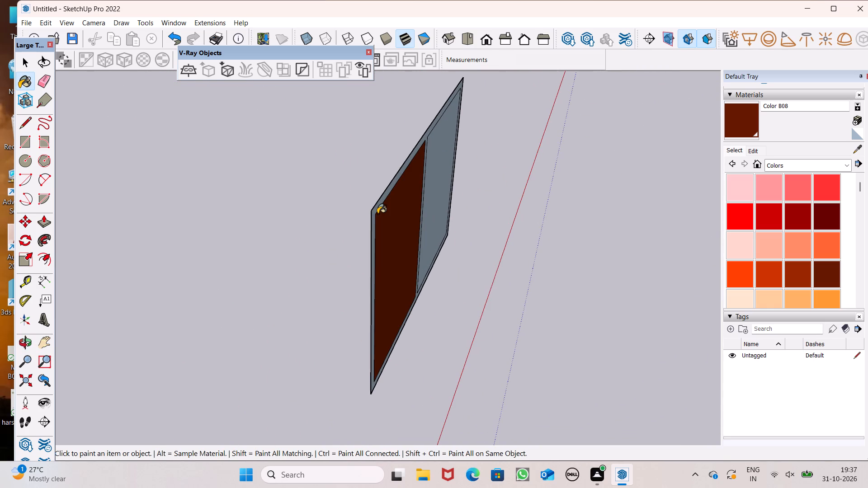
key("ctrl+z")
scroll(386, 207, "up", 2)
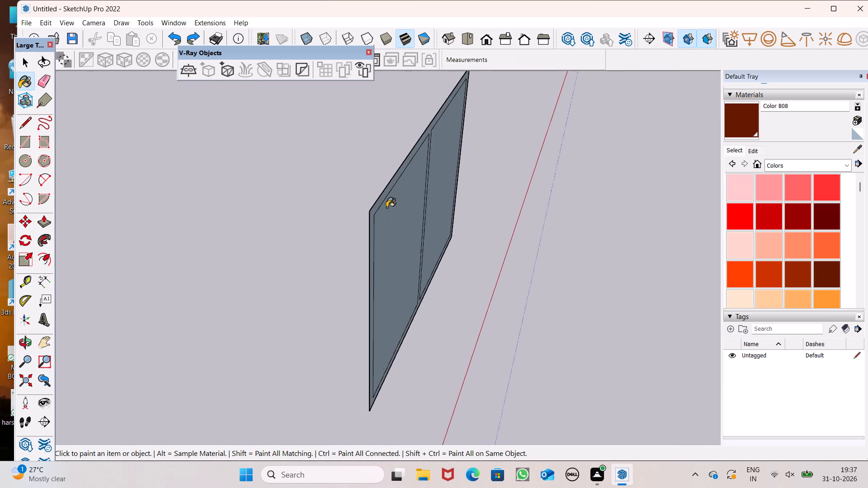
scroll(387, 207, "up", 3)
left_click(372, 201)
scroll(392, 155, "down", 4)
key("space")
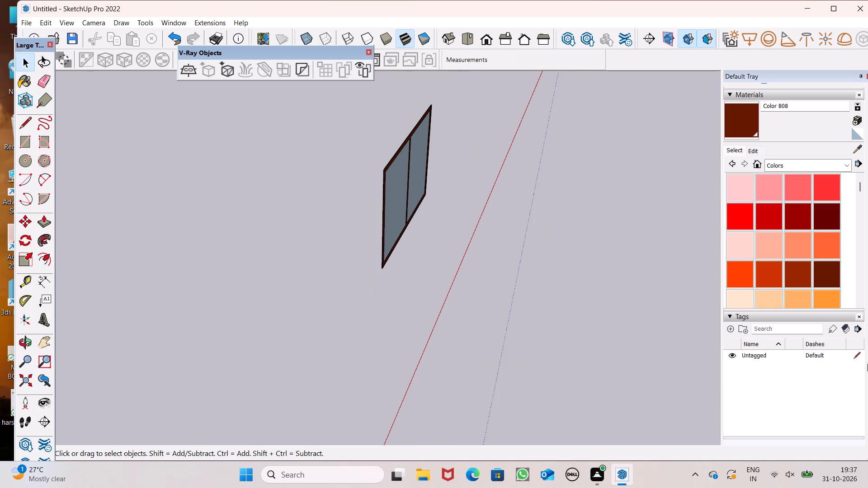
Push/Pull the window frame and divider outward from their back face by about 2 3/4".
left_click(44, 221)
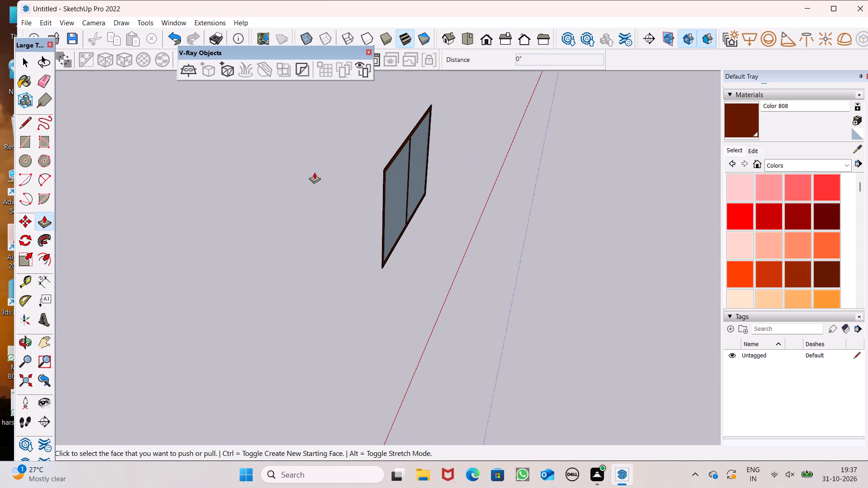
scroll(371, 156, "down", 4)
middle_click_drag(374, 210, 382, 188)
scroll(377, 165, "up", 9, "ctrl")
scroll(383, 249, "up", 8)
scroll(369, 290, "up", 5)
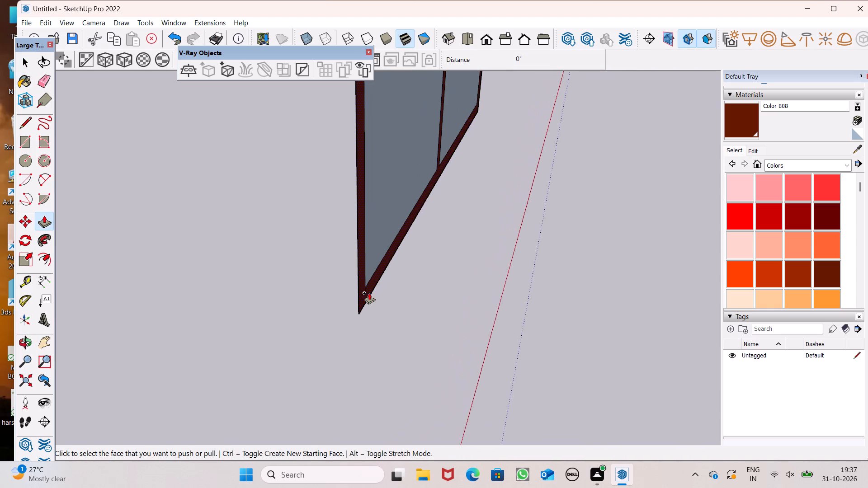
left_click_drag(367, 297, 387, 309)
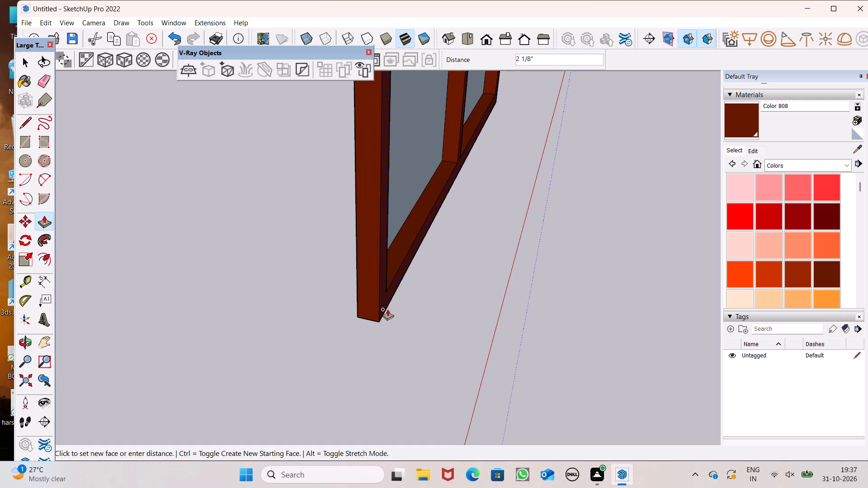
left_click_drag(387, 309, 391, 319)
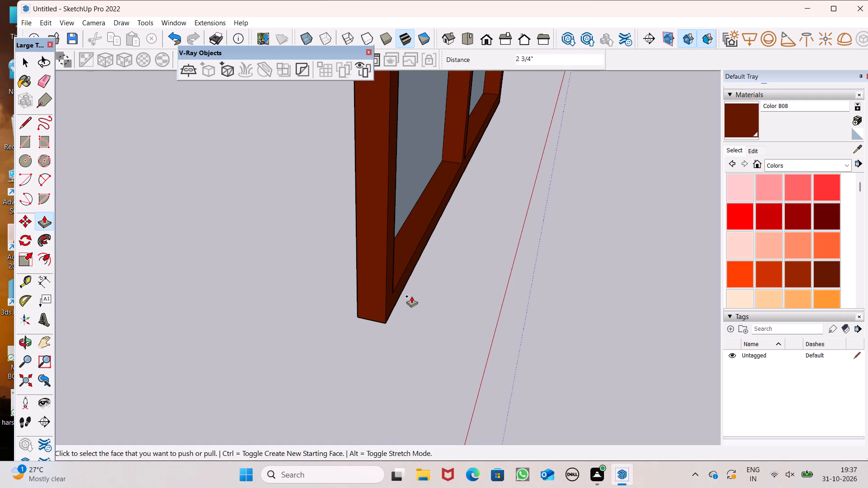
Push/Pull the front face of the window frame and divider outward by about 1 5/8".
scroll(426, 295, "down", 3)
middle_click_drag(437, 319, 786, 293)
scroll(571, 249, "down", 2)
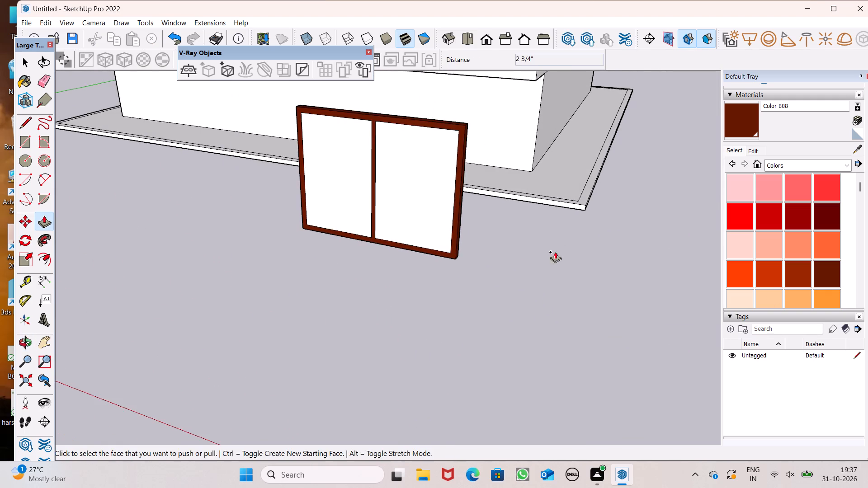
middle_click_drag(519, 271, 571, 283)
scroll(611, 263, "up", 5)
scroll(564, 268, "down", 1)
middle_click_drag(539, 277, 543, 291)
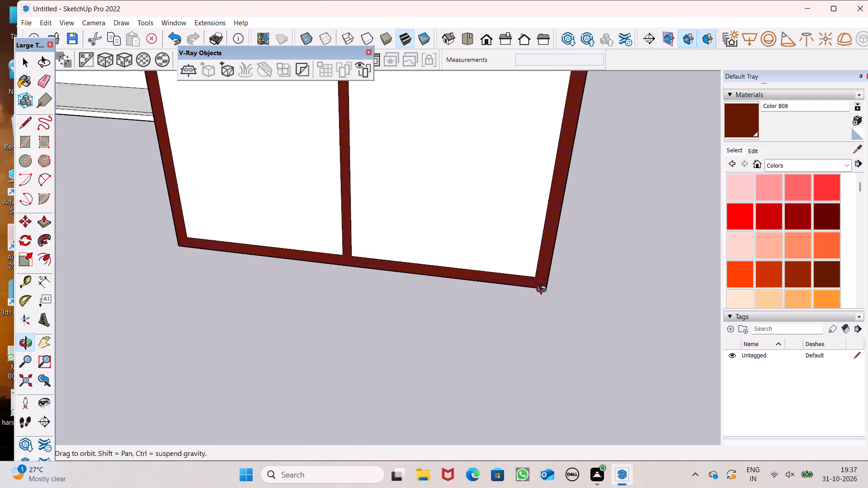
middle_click_drag(543, 291, 543, 293)
scroll(539, 286, "up", 4)
left_click_drag(539, 285, 538, 294)
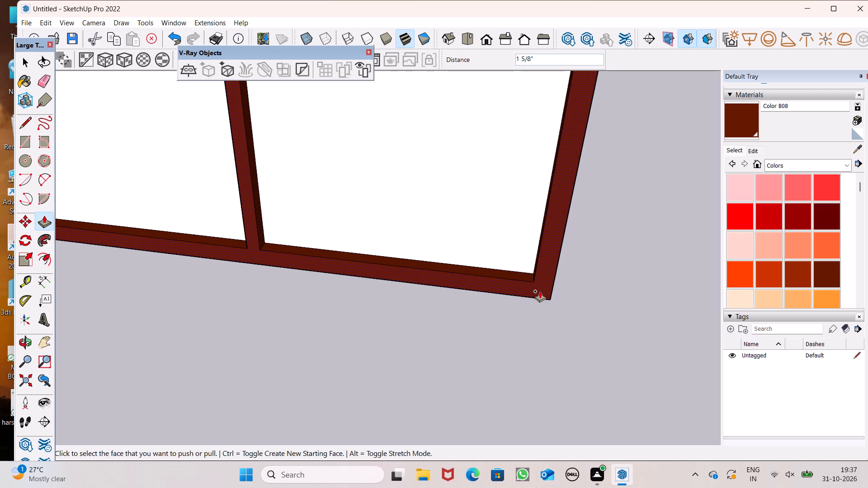
key("space")
Paint both window panes with Translucent Glass Gray from the Glass and Mirrors collection.
scroll(576, 283, "down", 3)
middle_click_drag(576, 279, 580, 260)
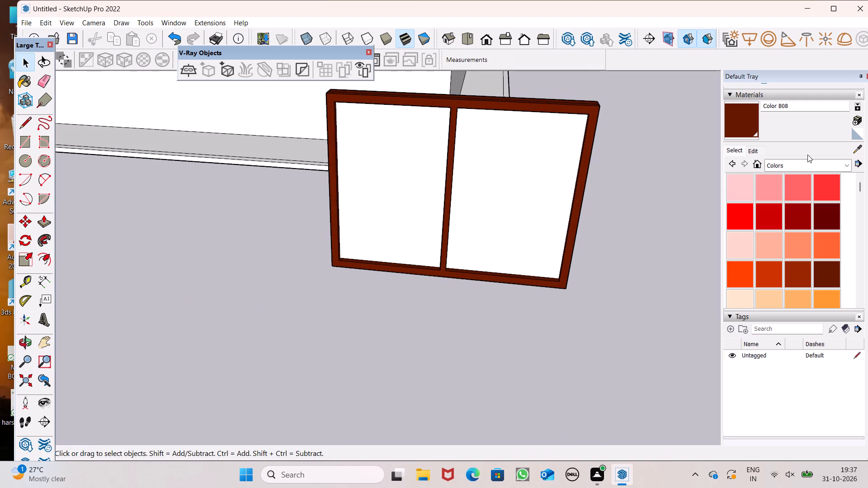
left_click(806, 164)
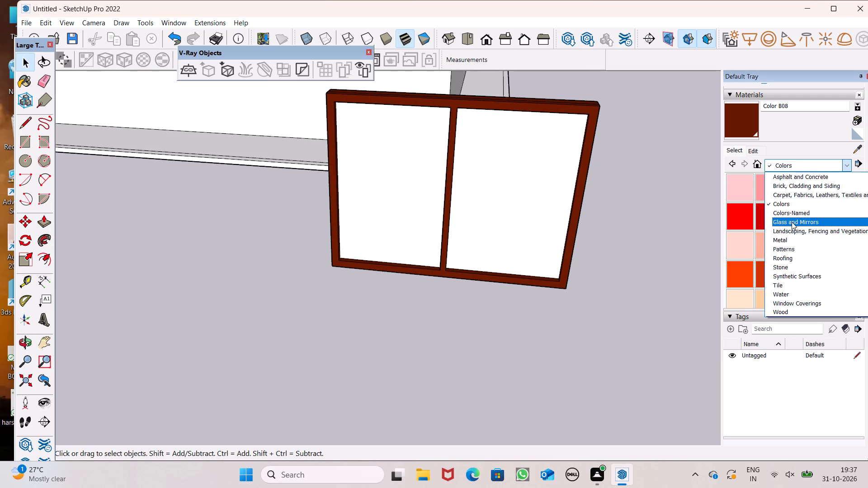
left_click(792, 222)
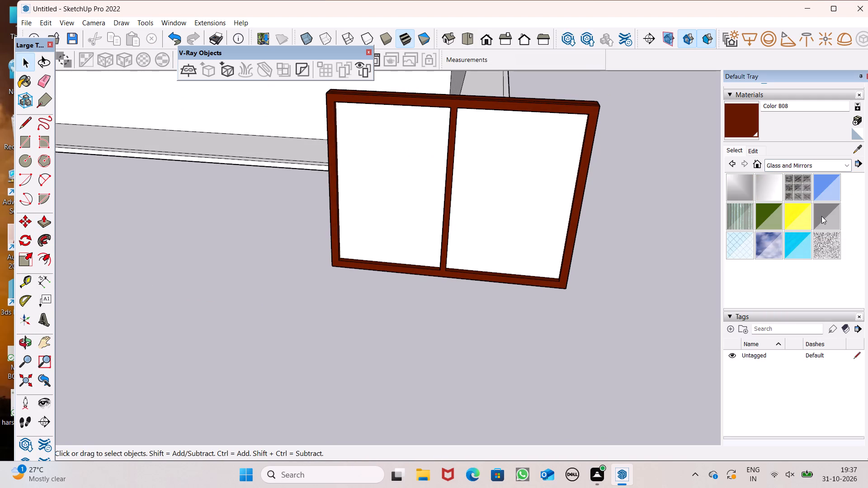
left_click(821, 212)
left_click(529, 187)
left_click(431, 168)
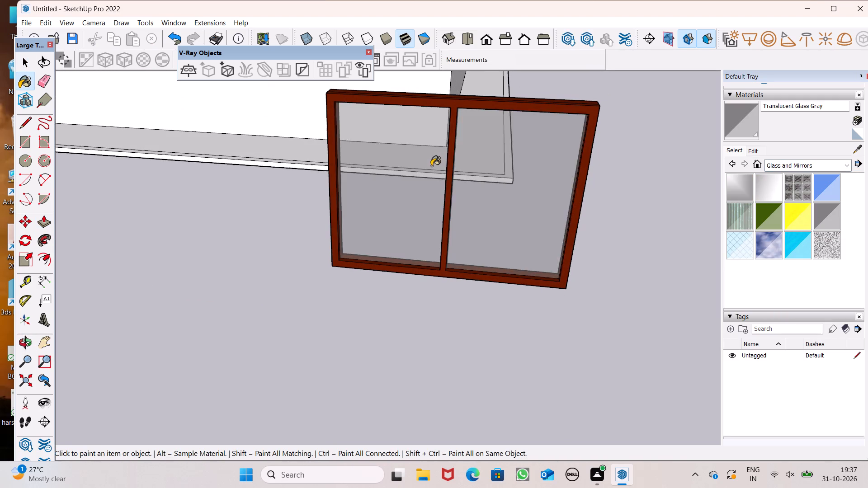
Select the entire window, including frame, divider and glass panes, and make it a group.
scroll(431, 166, "down", 5)
middle_click_drag(454, 201, 490, 141)
scroll(490, 141, "up", 1)
key("space")
triple_click(481, 189)
left_click(481, 190)
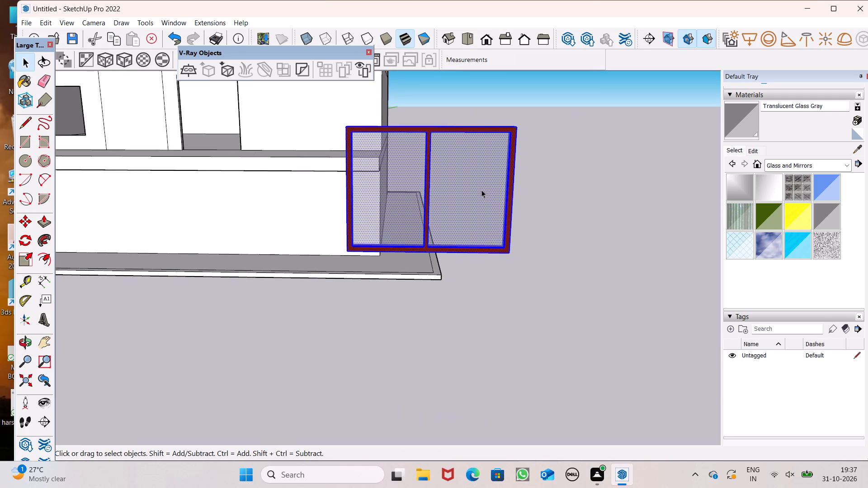
right_click(481, 190)
left_click(528, 286)
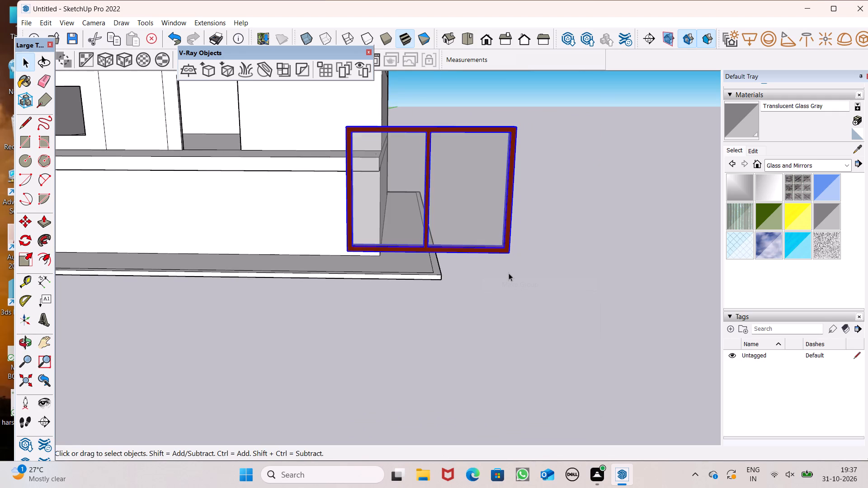
Push/Pull the window opening's sill in the top boxed balcony, left column, down close to the balcony floor.
scroll(509, 273, "down", 3)
scroll(545, 211, "down", 4)
middle_click_drag(548, 222, 549, 188)
scroll(542, 196, "down", 5)
middle_click_drag(542, 204, 575, 244)
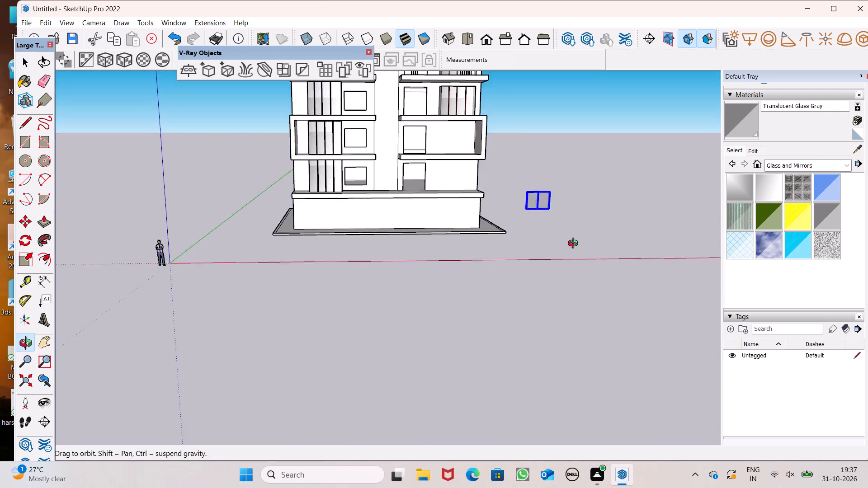
middle_click_drag(575, 244, 588, 263)
scroll(456, 275, "down", 6)
scroll(404, 125, "up", 16)
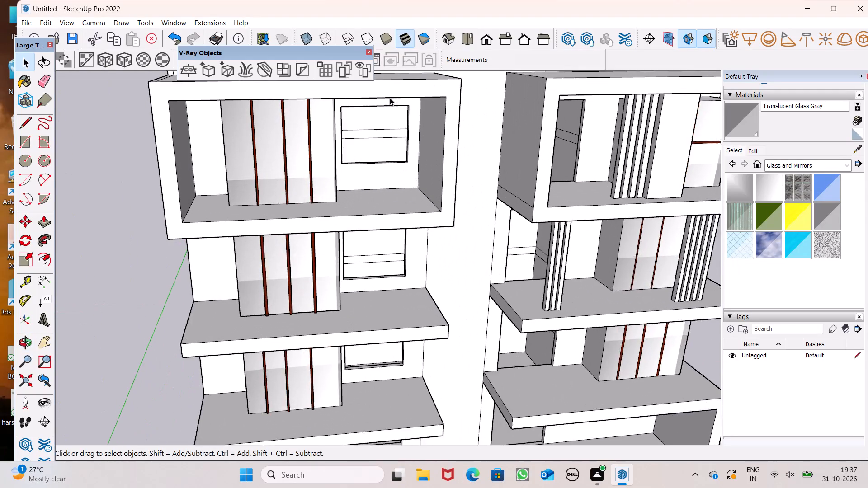
scroll(390, 98, "up", 1)
left_click(40, 219)
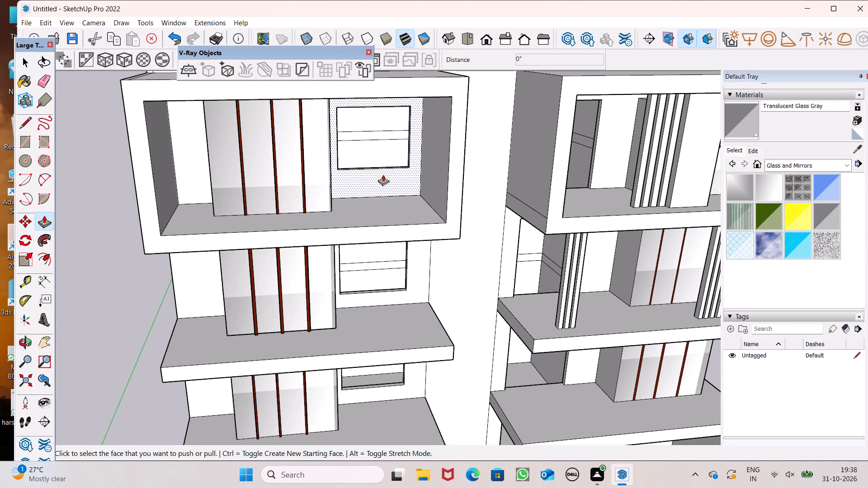
middle_click_drag(383, 174, 386, 205)
scroll(373, 163, "up", 8)
scroll(372, 161, "down", 5)
scroll(372, 199, "down", 1)
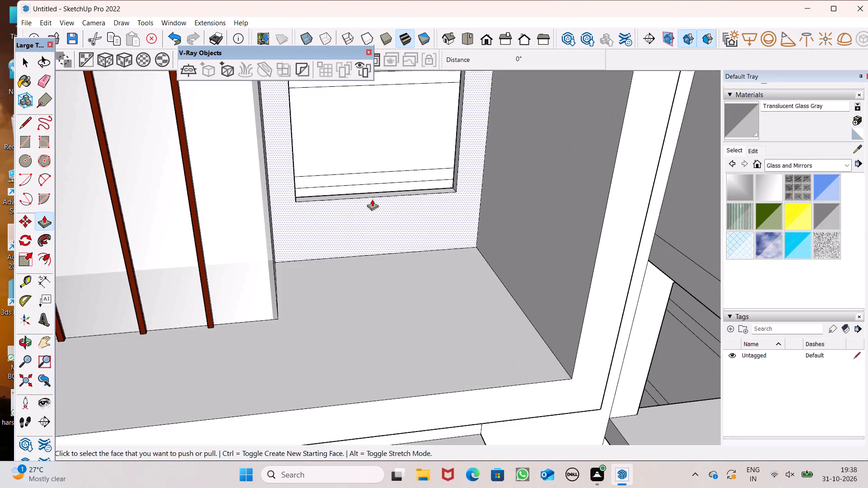
middle_click_drag(395, 201, 398, 216)
scroll(355, 200, "up", 5)
scroll(376, 187, "down", 5)
middle_click_drag(377, 178, 379, 202)
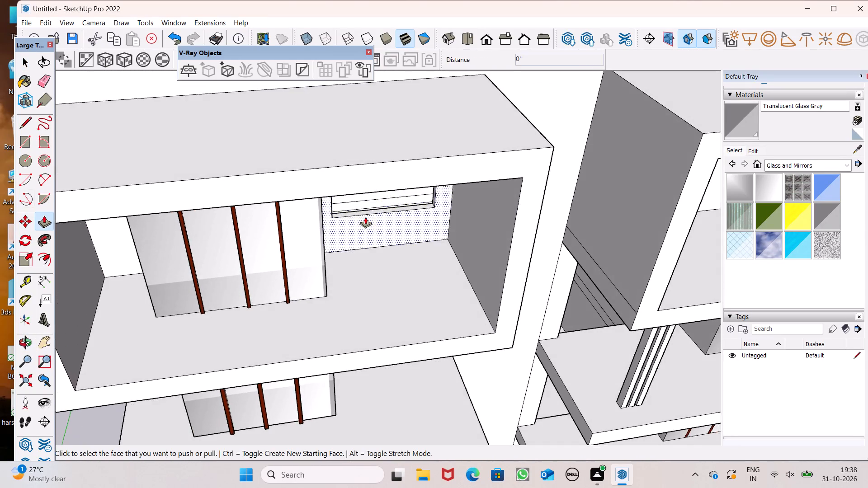
scroll(364, 217, "up", 6)
left_click_drag(344, 212, 350, 248)
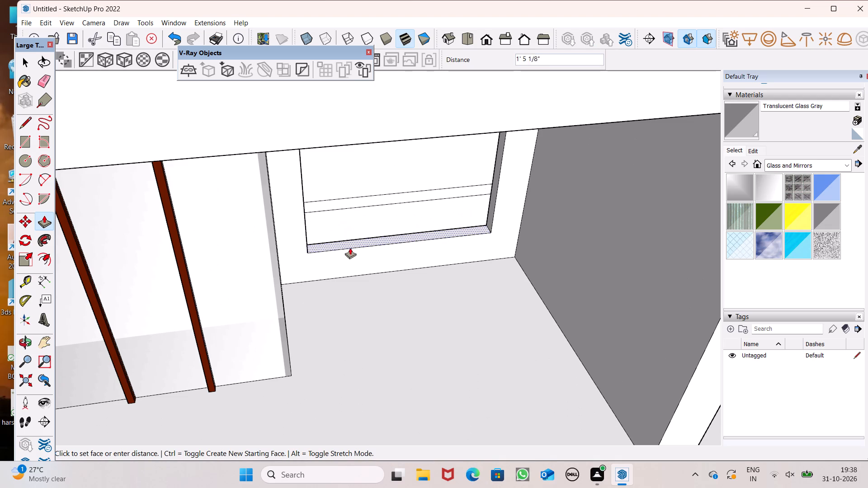
left_click_drag(350, 248, 353, 270)
Push/Pull the window opening's sill one floor below the top boxed balcony, left column, down by about 1' 3 9/16".
scroll(371, 185, "down", 6)
middle_click_drag(379, 244, 376, 228)
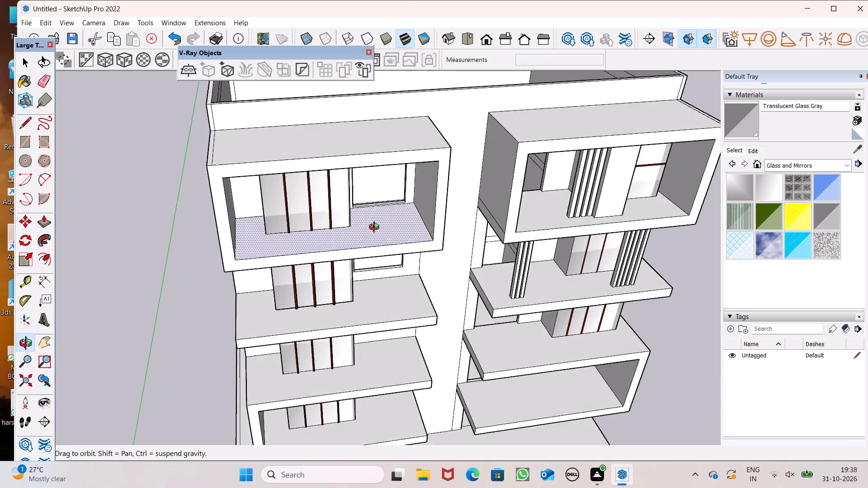
middle_click_drag(376, 228, 355, 128)
scroll(344, 270, "up", 8)
middle_click_drag(386, 257, 387, 324)
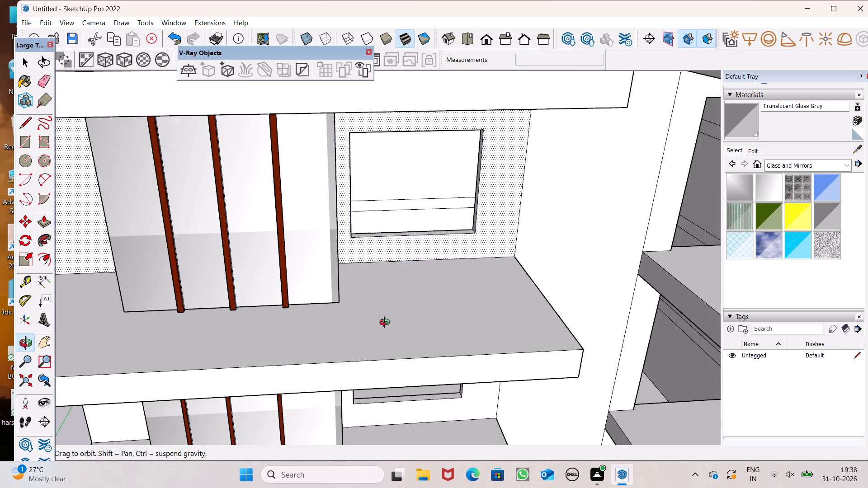
middle_click_drag(387, 324, 384, 324)
scroll(382, 309, "up", 8)
left_click_drag(343, 203, 350, 218)
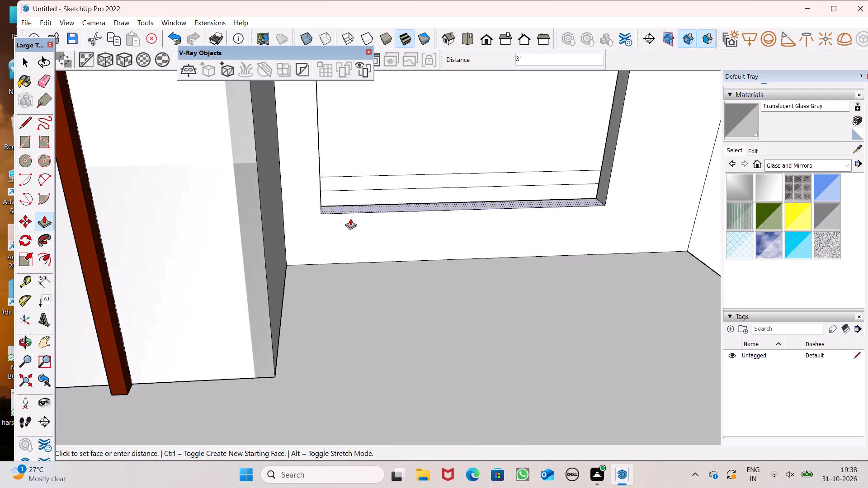
left_click_drag(350, 218, 363, 254)
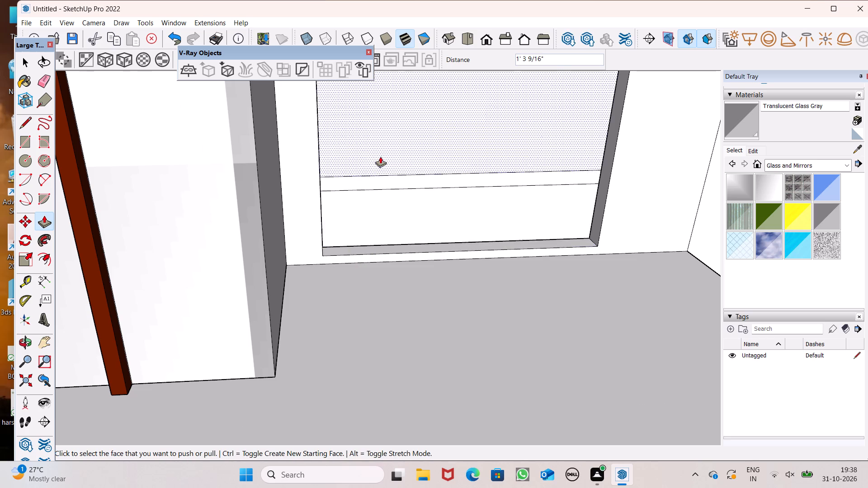
Push/Pull the window opening's sill on the middle floor of the left column down by about 1' 5 3/8".
scroll(380, 156, "down", 7)
scroll(386, 276, "up", 12)
left_click_drag(354, 232, 354, 235)
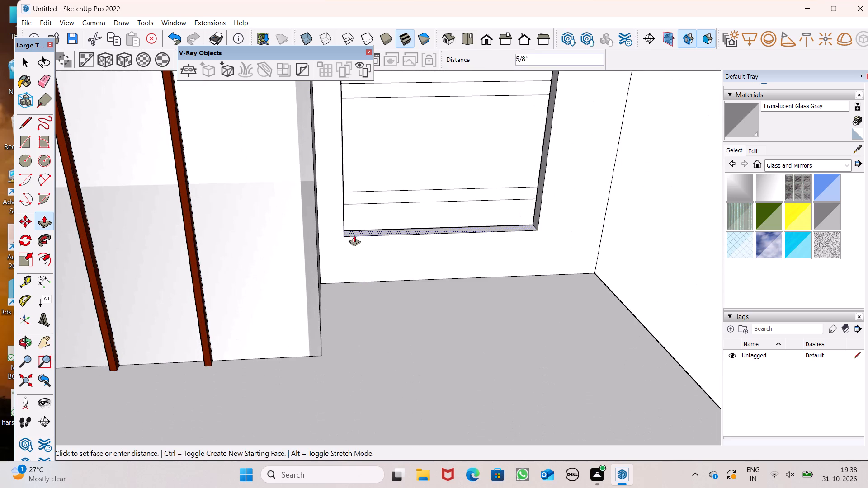
left_click_drag(354, 235, 359, 269)
Push/Pull the window opening's sill in the lower boxed balcony of the left column down by about 1' 7 3/4".
scroll(369, 178, "down", 6)
scroll(372, 344, "up", 7)
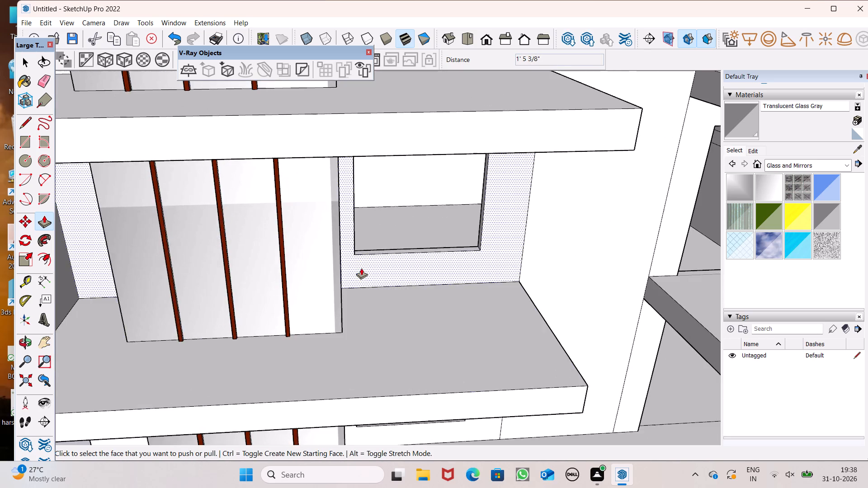
scroll(361, 268, "up", 6)
left_click_drag(359, 250, 369, 296)
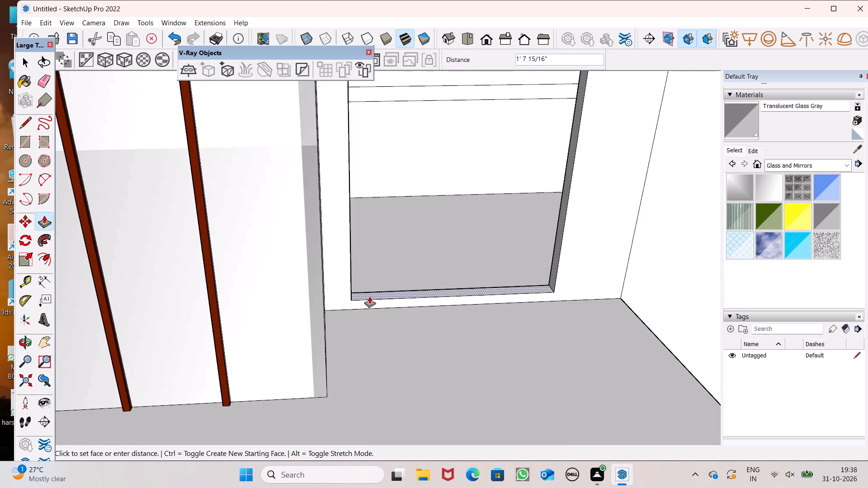
left_click_drag(369, 296, 370, 296)
Push/Pull the lowest left-column window opening's sill down by about 1' 2" and slightly more, until it nearly meets the floor.
scroll(391, 194, "down", 7)
scroll(396, 308, "up", 7)
scroll(379, 258, "up", 5)
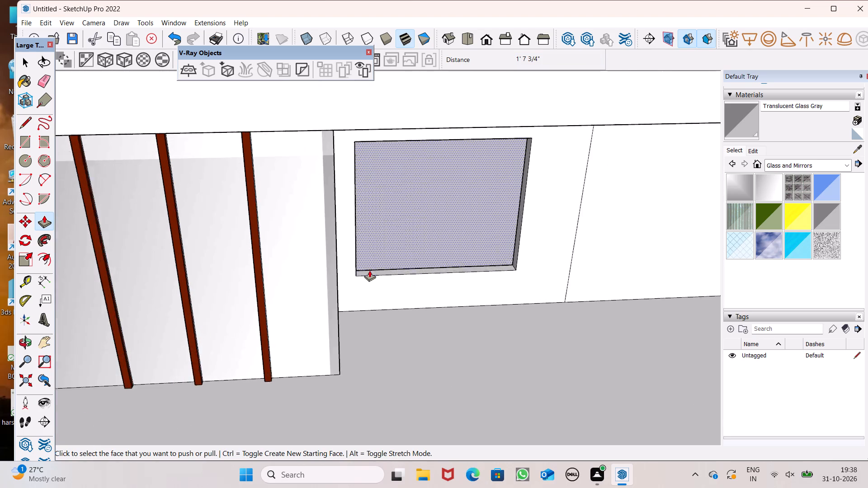
left_click_drag(369, 275, 376, 303)
scroll(402, 215, "down", 6)
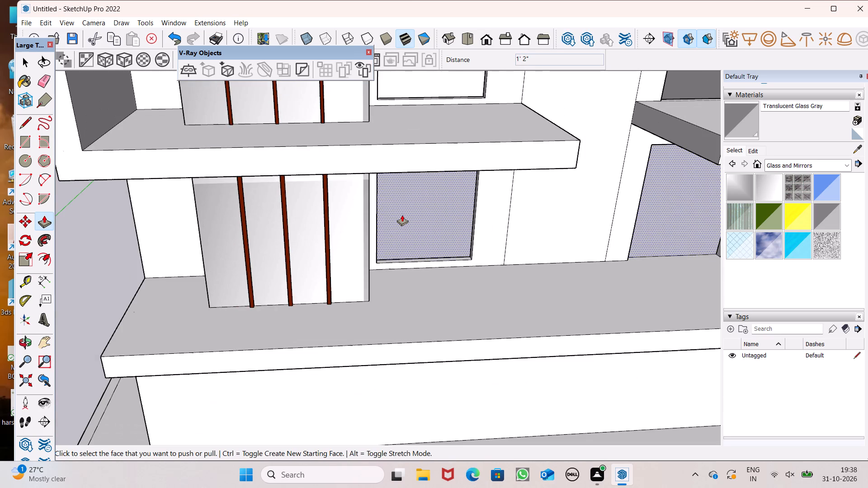
scroll(404, 225, "up", 5)
scroll(364, 300, "up", 5)
left_click_drag(362, 271, 364, 276)
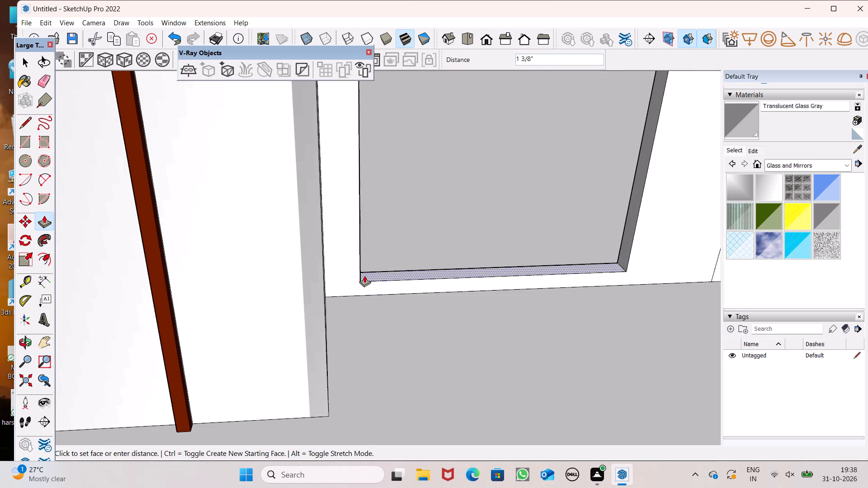
left_click_drag(364, 276, 365, 283)
scroll(371, 225, "down", 6)
key("space")
Move the two-pane window group from beside the building into the lowest window opening of the left column.
scroll(371, 225, "down", 8)
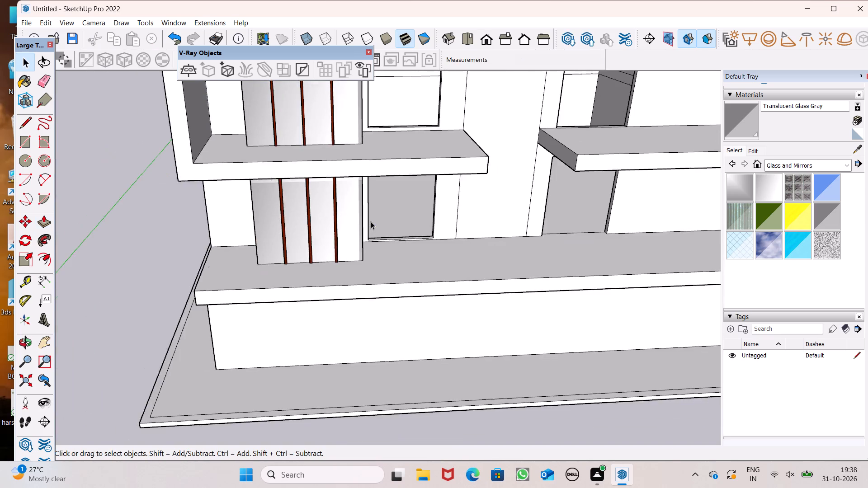
scroll(371, 221, "down", 3)
middle_click_drag(388, 224, 350, 164)
scroll(365, 177, "up", 1)
scroll(306, 170, "down", 6)
scroll(344, 159, "down", 5)
scroll(489, 217, "up", 5)
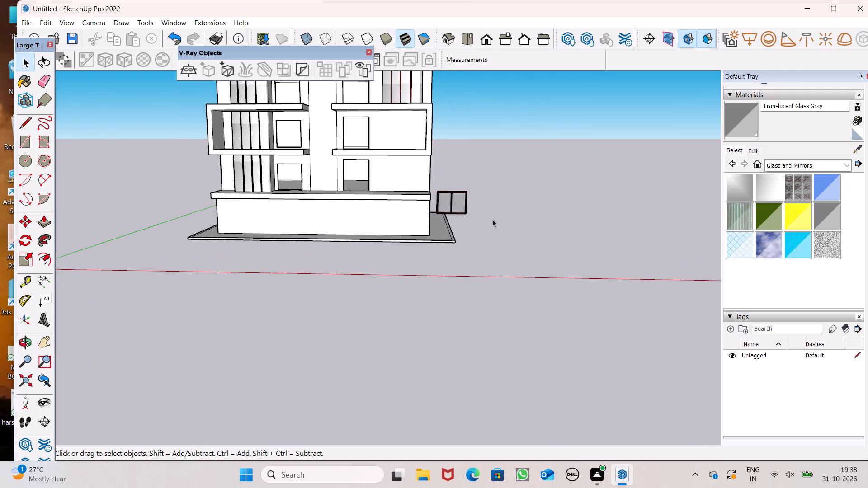
scroll(519, 197, "down", 1)
scroll(473, 200, "up", 5)
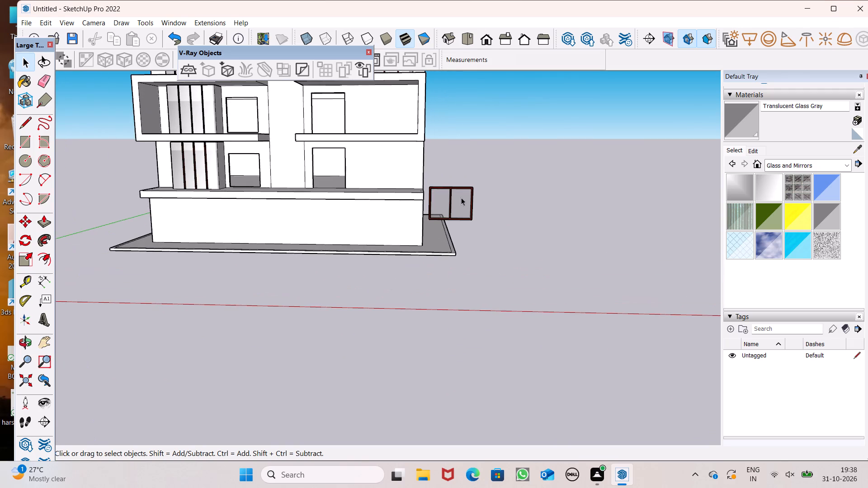
double_click(461, 197)
scroll(513, 197, "down", 6)
left_click(519, 195)
scroll(468, 194, "up", 4)
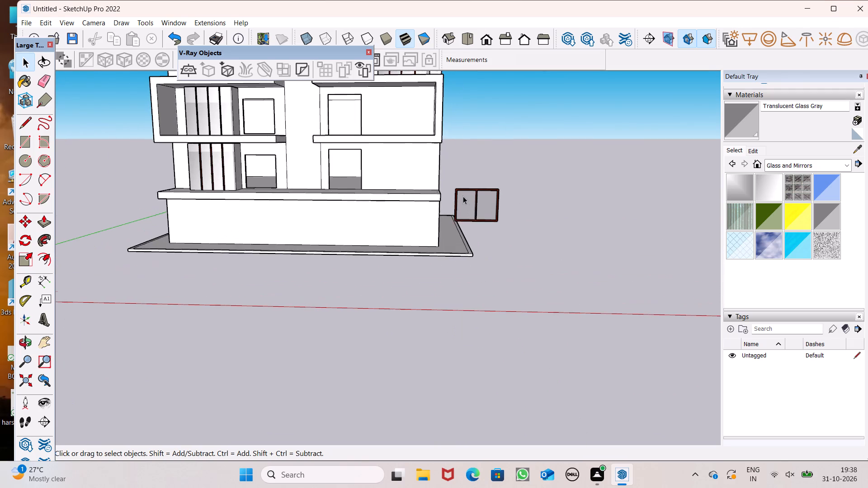
left_click(480, 212)
scroll(537, 183, "down", 6)
key("m")
key("Return")
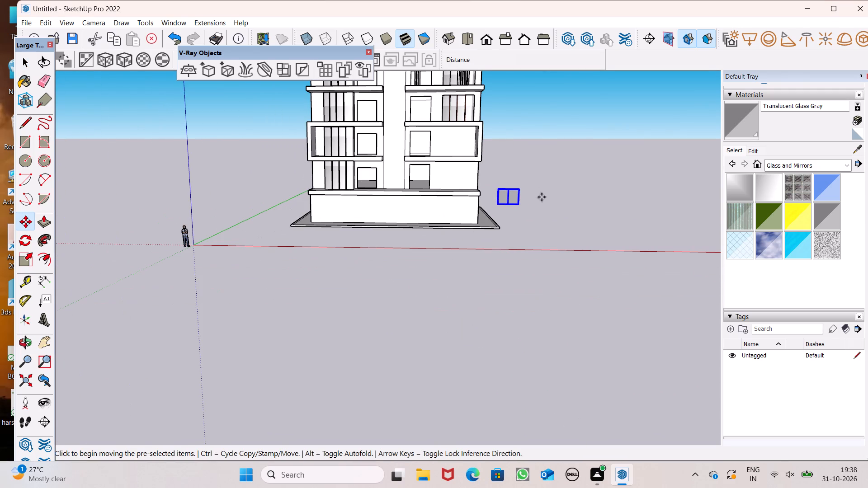
scroll(500, 170, "up", 6)
scroll(559, 207, "down", 3)
middle_click_drag(605, 229, 621, 257)
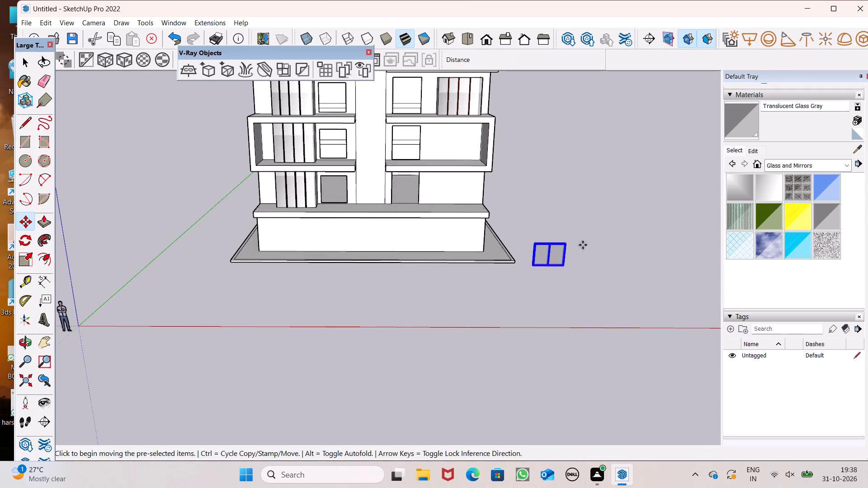
scroll(580, 249, "up", 2)
left_click_drag(560, 272, 291, 184)
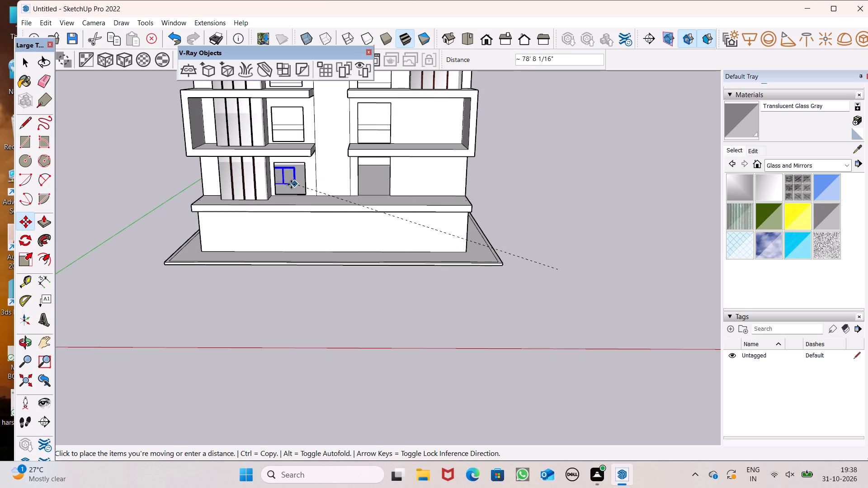
left_click_drag(291, 184, 306, 196)
Move the window group by its lower right corner onto the lower right corner of the opening.
scroll(438, 212, "down", 7)
scroll(328, 180, "up", 5)
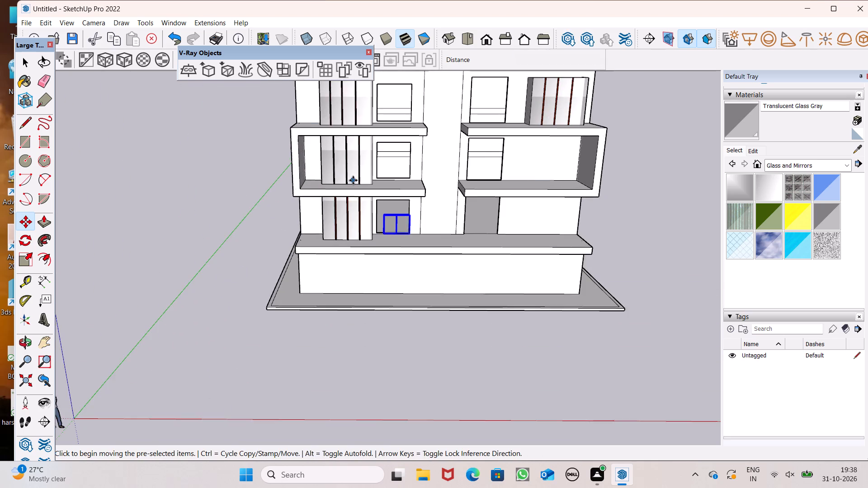
scroll(353, 180, "up", 11)
scroll(423, 255, "up", 5)
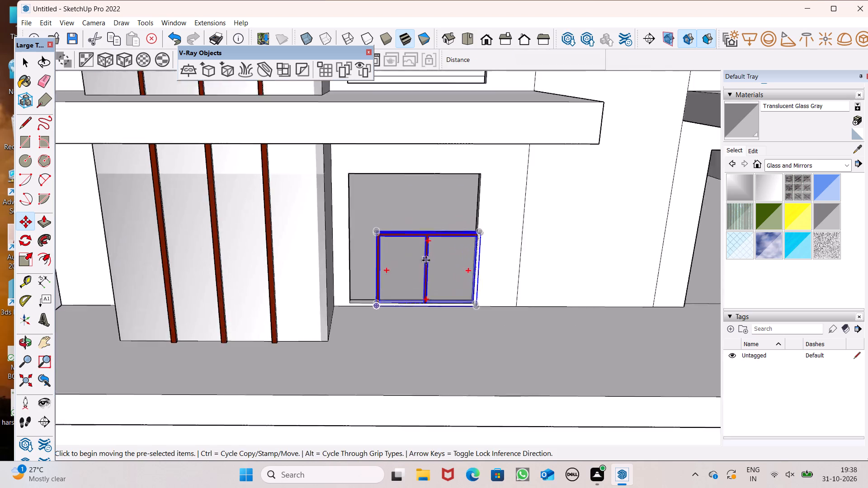
scroll(426, 260, "up", 2)
middle_click_drag(466, 305, 459, 328)
scroll(459, 328, "up", 1)
scroll(542, 267, "down", 4)
scroll(404, 253, "up", 7)
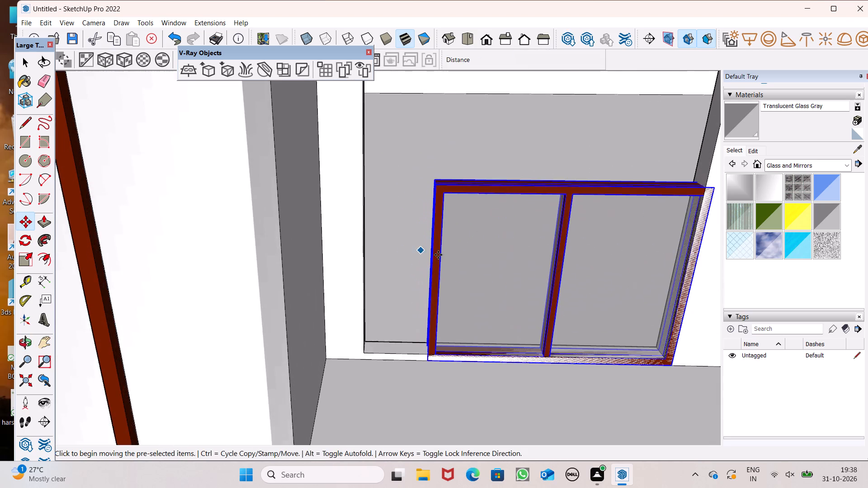
scroll(524, 298, "down", 2)
scroll(635, 337, "up", 3)
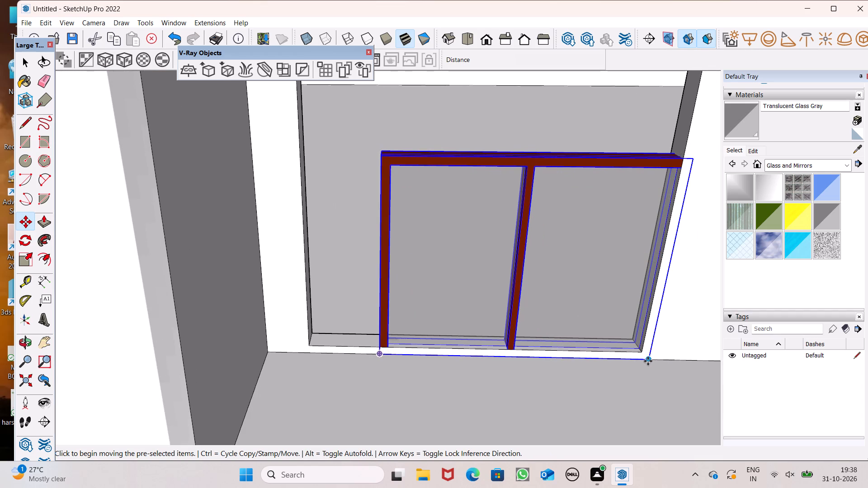
left_click_drag(650, 360, 639, 347)
Move the window group outward within the opening by 3", and by about 4 1/16" more, to the wall's front face.
scroll(629, 328, "up", 1)
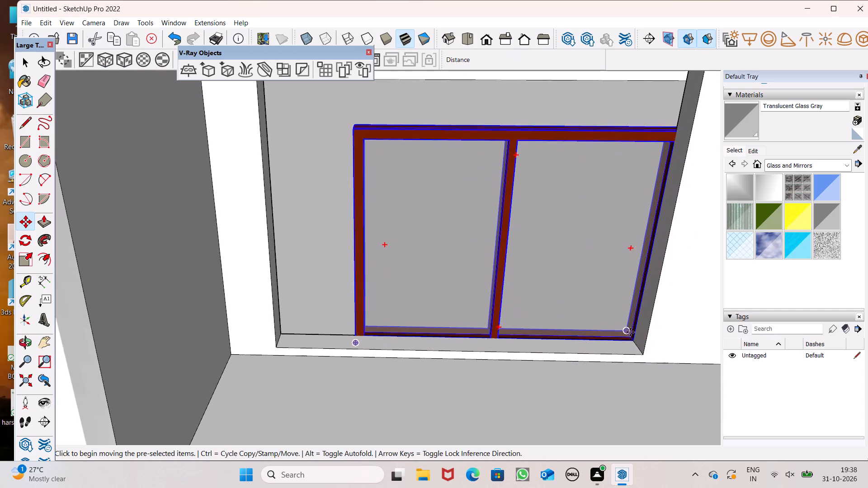
scroll(642, 355, "up", 4)
left_click_drag(633, 337, 637, 344)
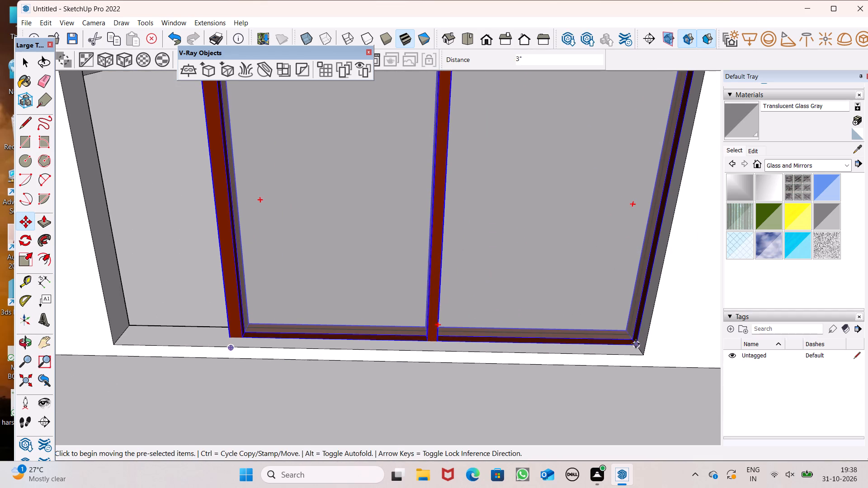
scroll(638, 340, "down", 8)
scroll(598, 303, "down", 4)
middle_click_drag(590, 329, 589, 318)
scroll(629, 329, "up", 7)
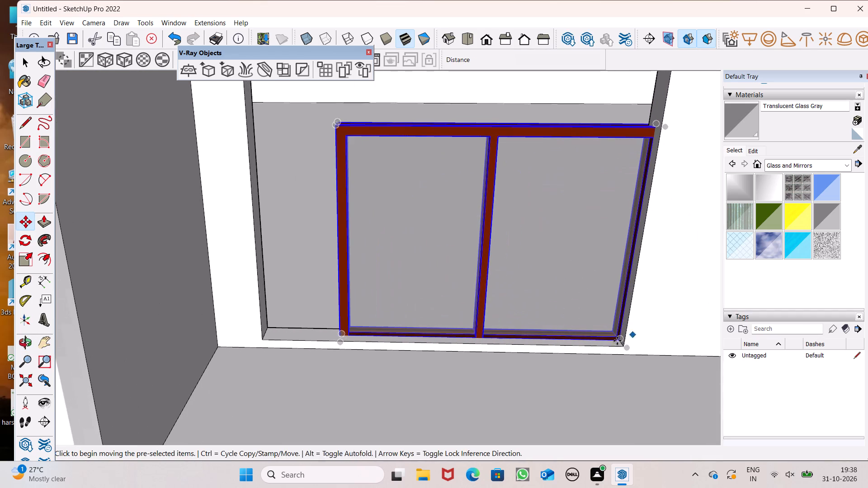
left_click_drag(628, 349, 620, 341)
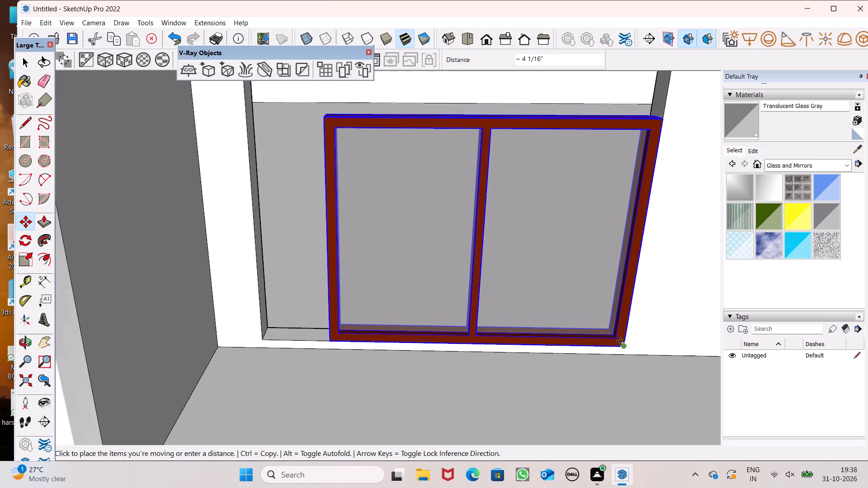
left_click_drag(620, 341, 620, 341)
Nudge the window group up and back down by about 15/16" to seat its lower right corner on the opening's corner.
scroll(604, 317, "down", 4)
scroll(610, 321, "up", 12)
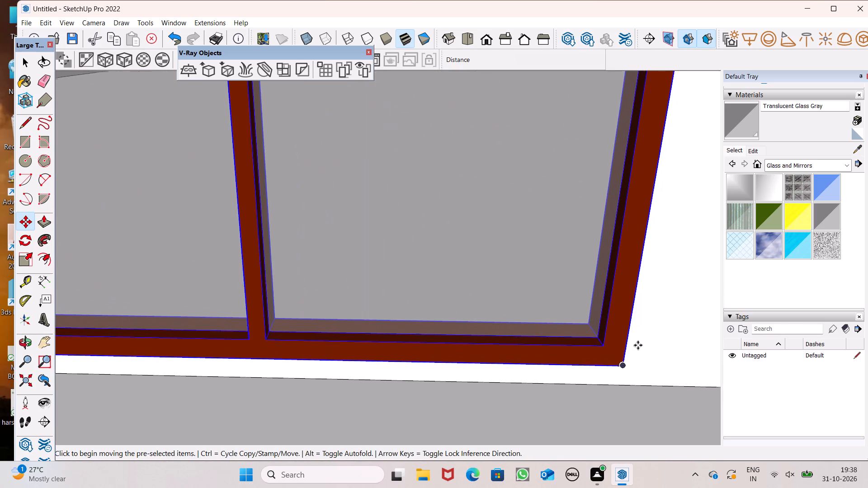
scroll(638, 345, "up", 2)
left_click_drag(622, 369, 620, 358)
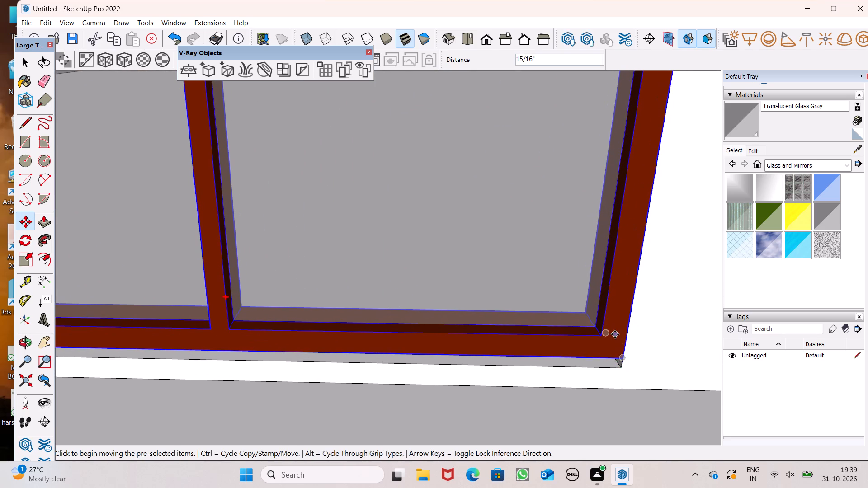
scroll(615, 334, "down", 7)
scroll(614, 352, "up", 7)
left_click_drag(618, 343, 617, 352)
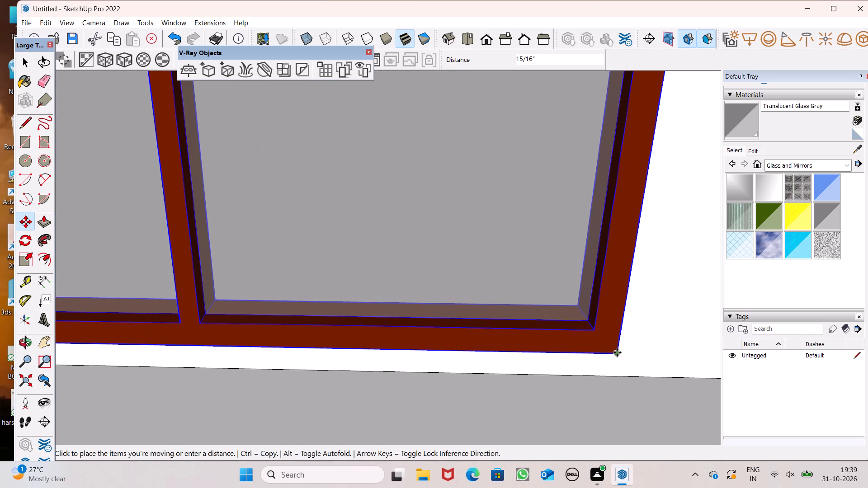
left_click_drag(617, 352, 611, 355)
middle_click_drag(604, 355, 556, 366)
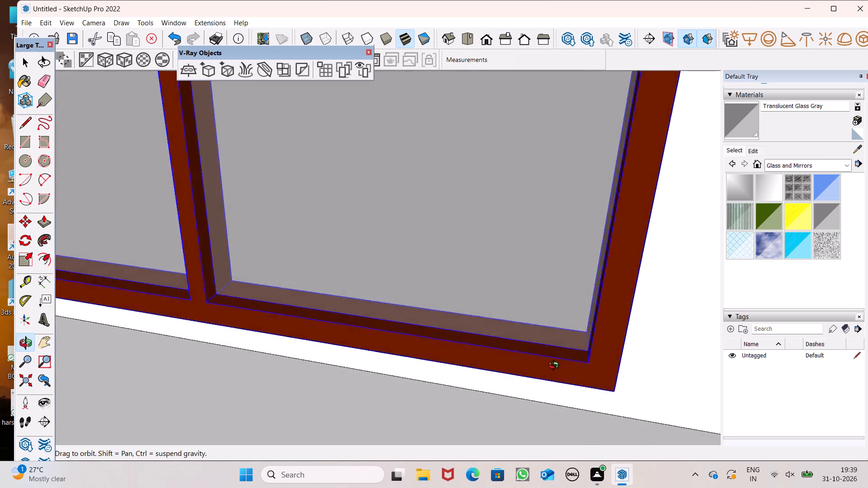
Move the window group by its lower right corner inward by about 1 5/16", recessing it into the lowest left-column opening.
middle_click_drag(556, 366, 581, 346)
scroll(437, 257, "down", 1)
middle_click_drag(465, 331, 503, 349)
scroll(475, 270, "down", 2)
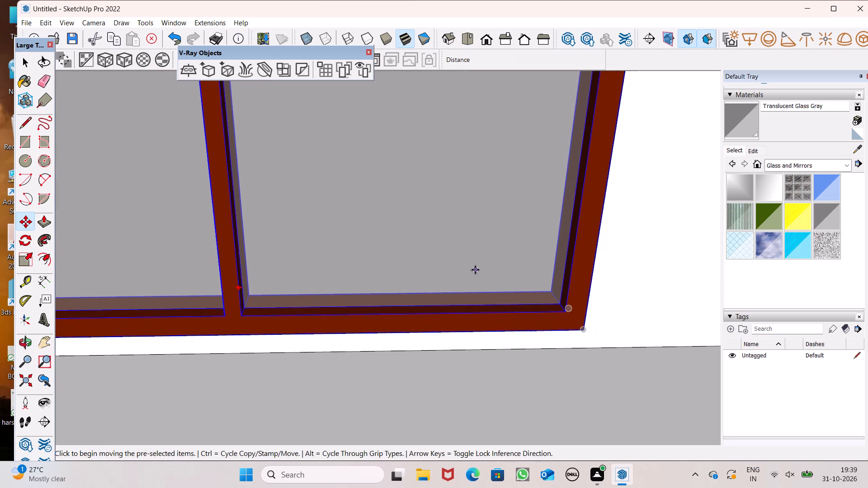
scroll(455, 265, "down", 1)
middle_click_drag(480, 305, 494, 305)
scroll(546, 275, "up", 2)
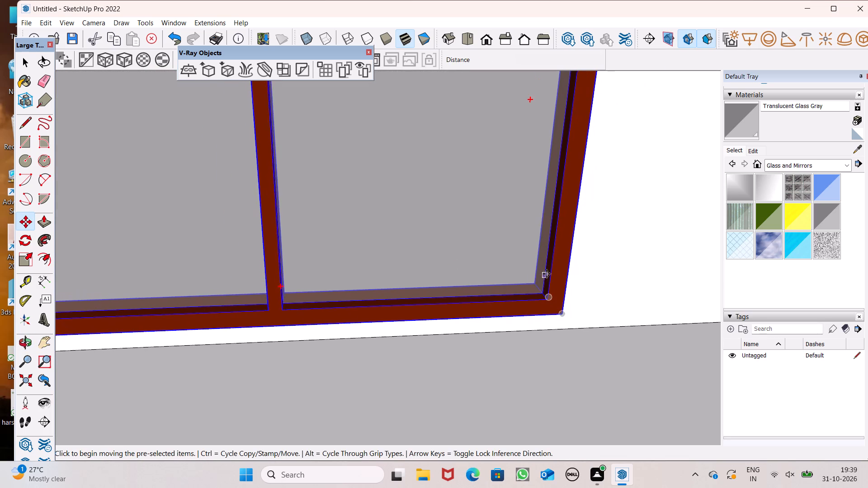
scroll(547, 274, "up", 5)
scroll(561, 313, "down", 1)
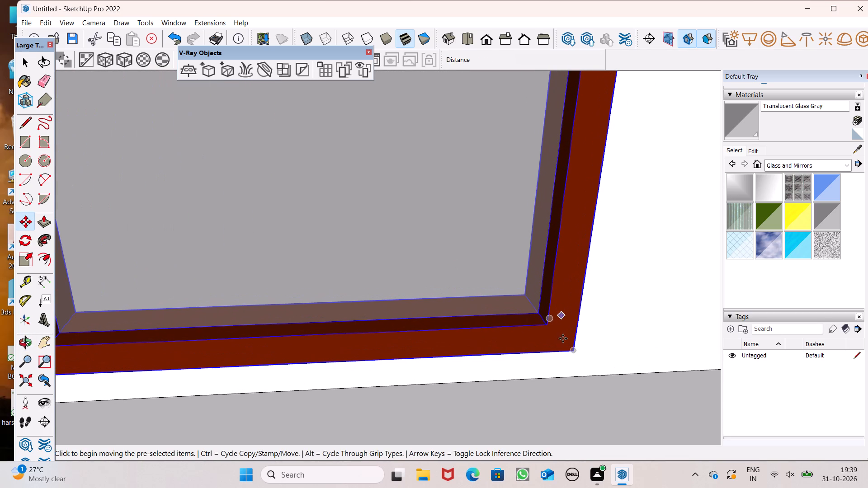
scroll(560, 345, "up", 7)
left_click_drag(587, 356, 572, 343)
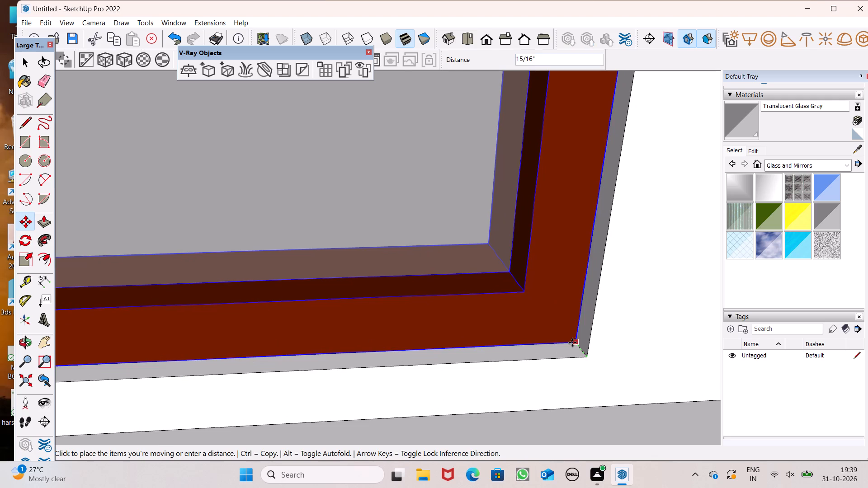
left_click_drag(572, 343, 573, 335)
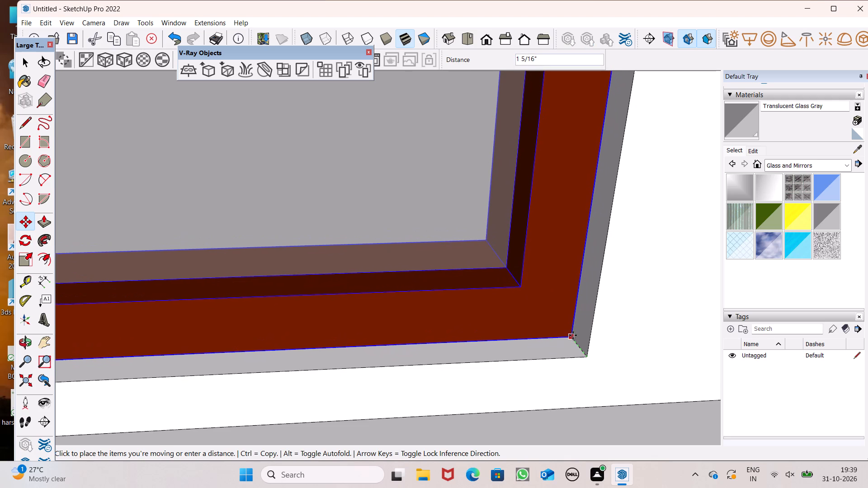
left_click_drag(573, 335, 570, 332)
scroll(570, 331, "down", 9)
scroll(579, 295, "down", 14)
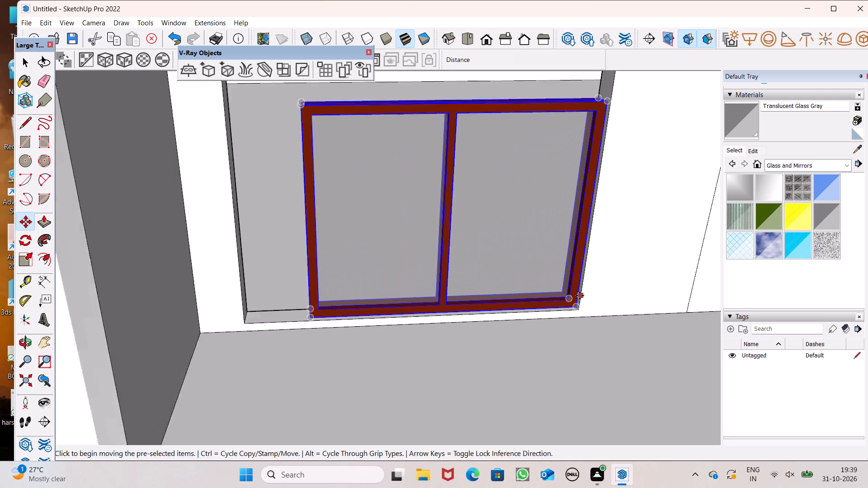
scroll(581, 298, "down", 2)
key("space")
Scale the window group's width along the red axis until its left side meets the opening's left edge.
left_click(19, 260)
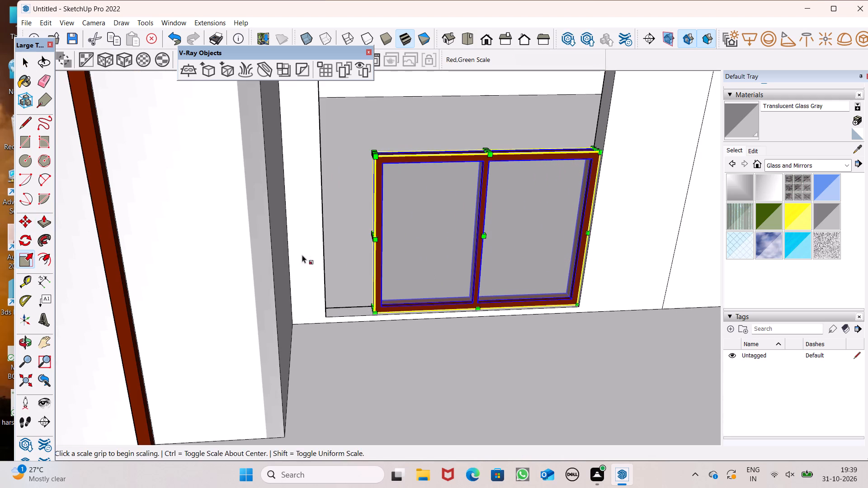
middle_click_drag(421, 253, 481, 272)
scroll(425, 254, "up", 4)
scroll(554, 202, "down", 6)
middle_click_drag(524, 234, 431, 265)
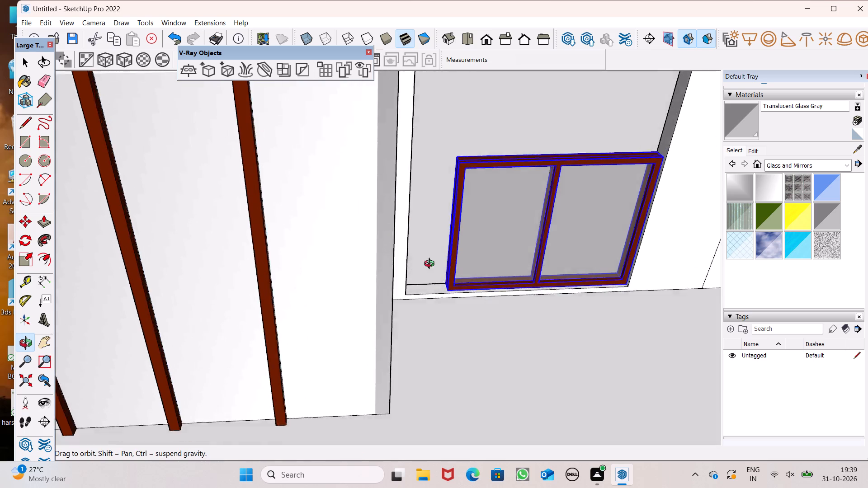
middle_click_drag(431, 265, 413, 270)
scroll(429, 257, "up", 8)
left_click_drag(467, 215, 404, 214)
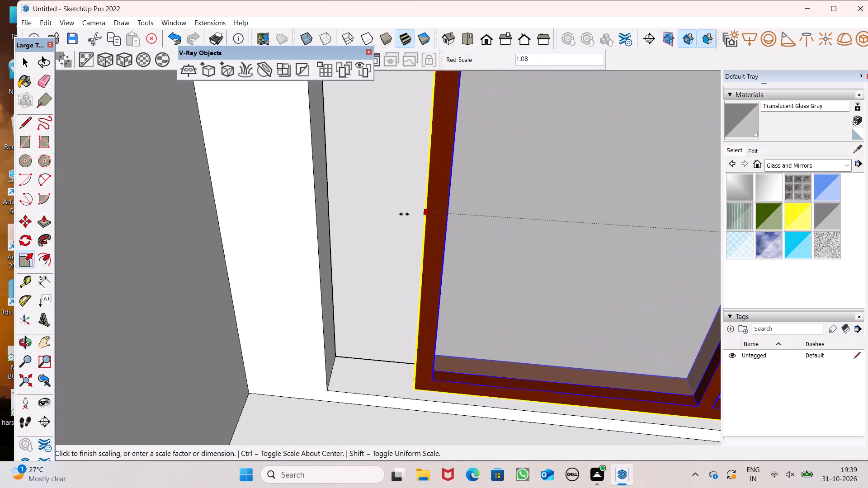
left_click_drag(404, 214, 312, 206)
Scale the window group's height along the blue axis by about 1.72, up to the opening's top edge, and deselect it.
scroll(371, 249, "down", 7)
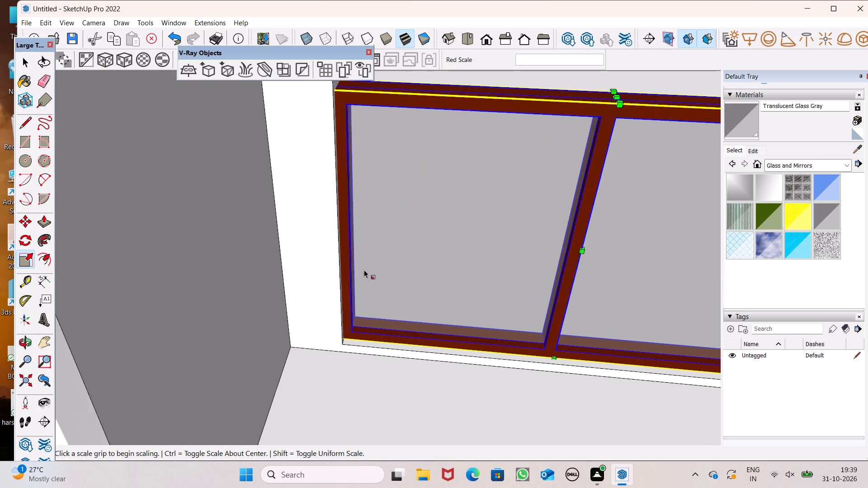
scroll(363, 279, "down", 6)
middle_click_drag(464, 239, 469, 140)
scroll(442, 107, "up", 8)
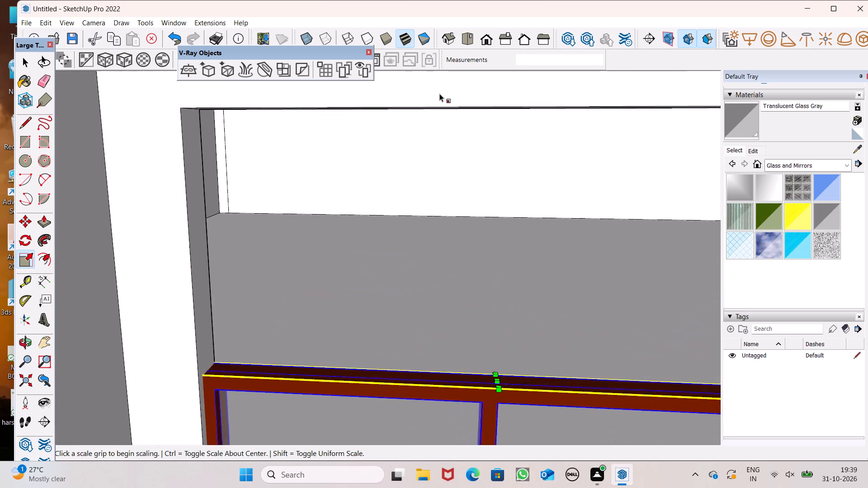
scroll(439, 127, "down", 1)
left_click_drag(474, 274, 455, 152)
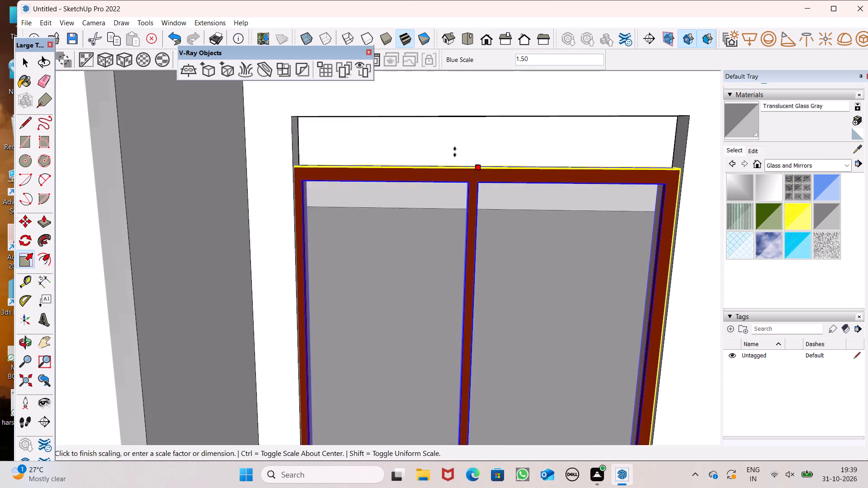
left_click_drag(455, 152, 446, 114)
scroll(428, 98, "down", 4)
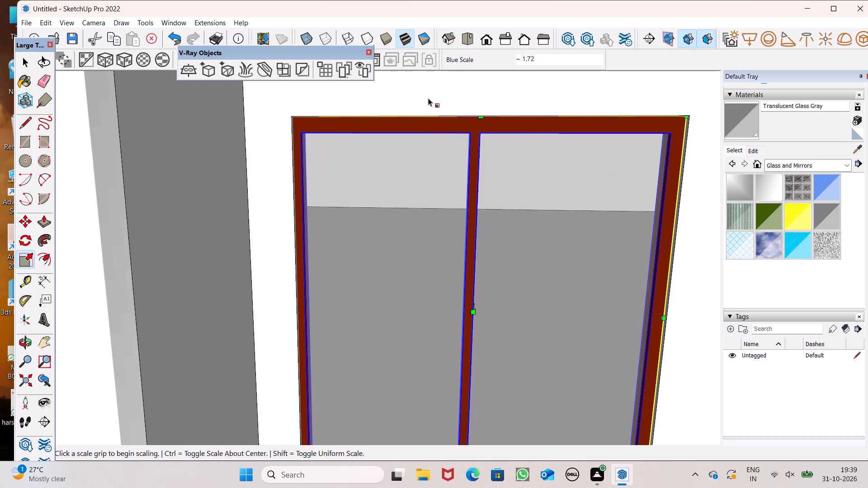
scroll(428, 98, "down", 20)
scroll(428, 98, "down", 1)
key("space")
key("space")
left_click(174, 148)
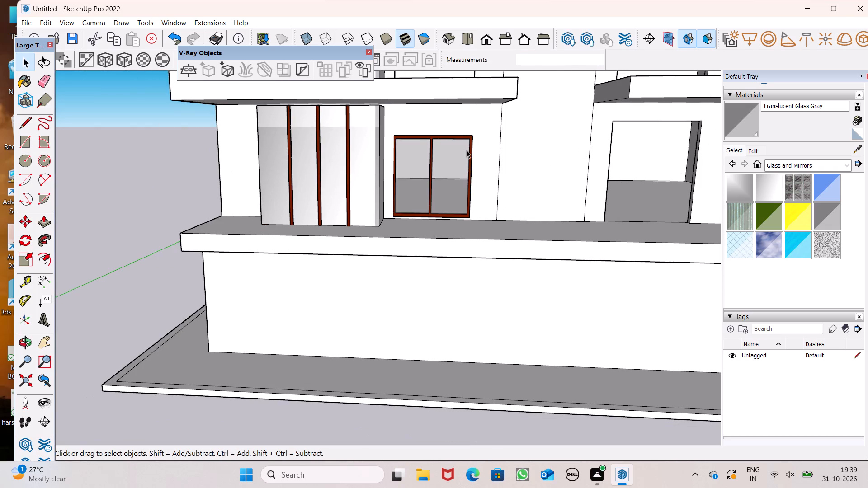
Copy the fitted window group by its lower right corner to the lower right corner of the next left-column opening above.
scroll(472, 231, "down", 4)
middle_click_drag(476, 233, 483, 260)
scroll(470, 193, "up", 6)
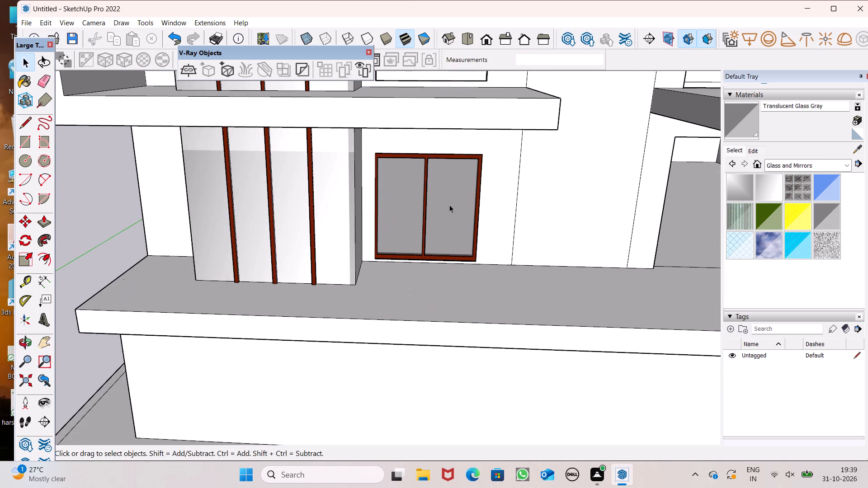
left_click(449, 205)
scroll(447, 215, "down", 3)
scroll(445, 142, "up", 3)
scroll(448, 171, "down", 4)
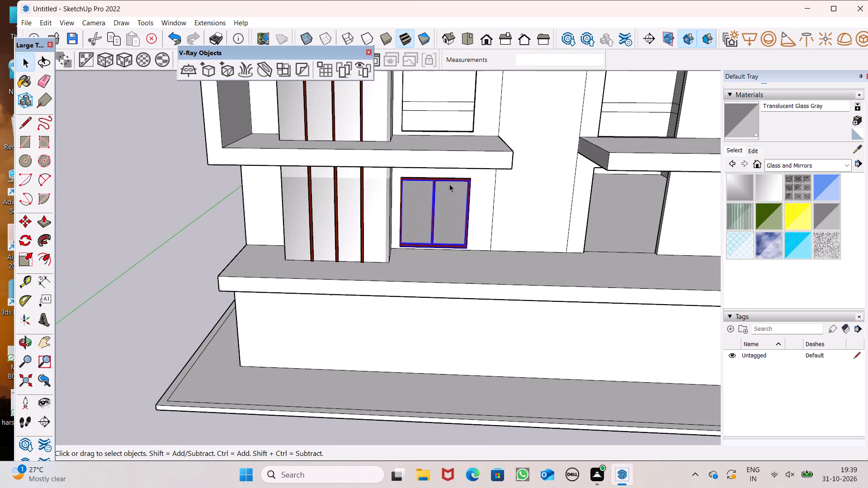
key("m")
key("Return")
scroll(458, 282, "down", 5)
scroll(455, 182, "up", 8)
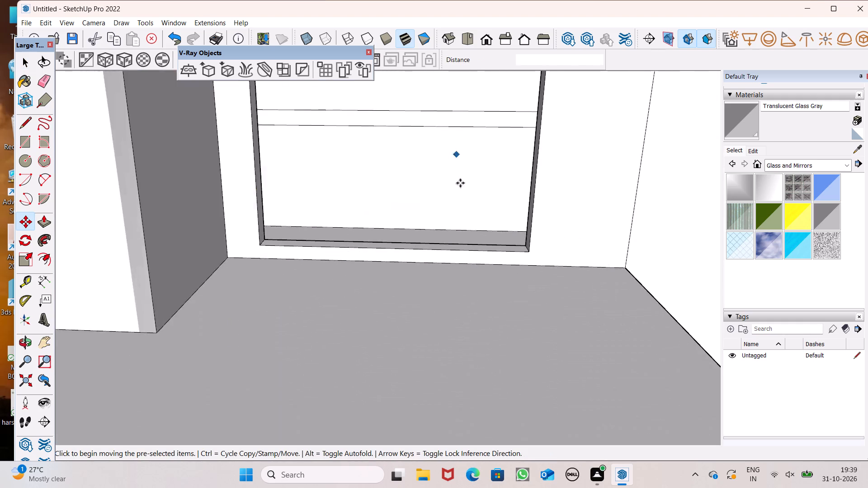
scroll(467, 226, "down", 7)
left_click_drag(478, 413, 480, 364)
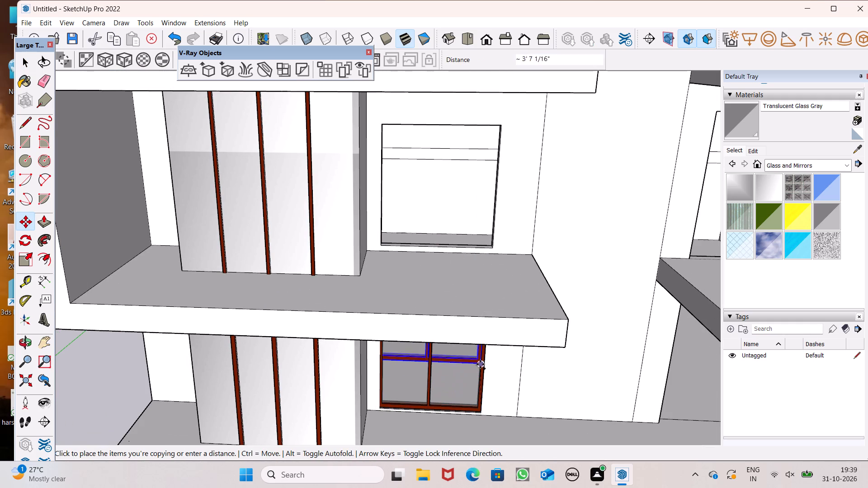
left_click_drag(480, 364, 493, 247)
Scale the copied window's height along the blue axis up to the top edge of the second opening from the bottom.
scroll(480, 210, "up", 3)
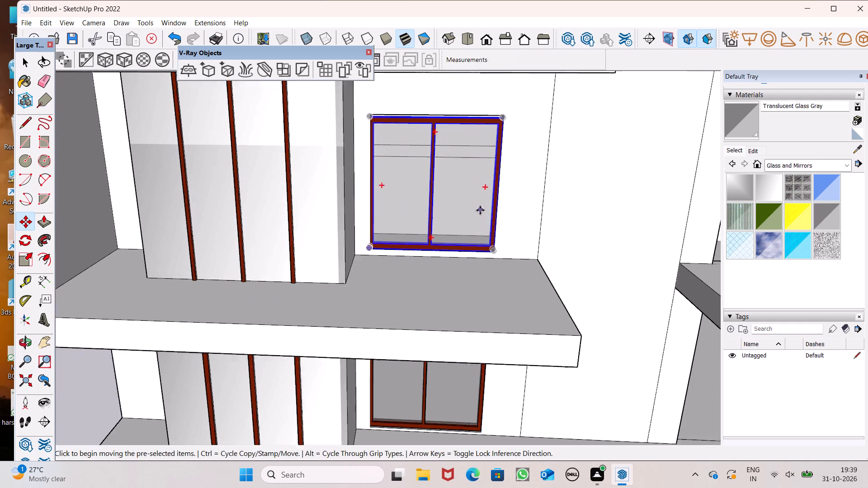
scroll(480, 210, "up", 5)
scroll(572, 275, "down", 5)
middle_click_drag(462, 303, 444, 332)
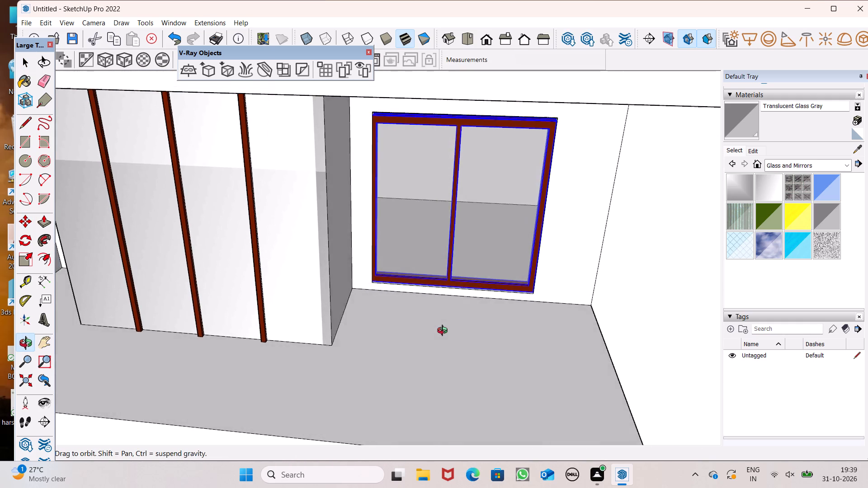
middle_click_drag(444, 332, 486, 353)
scroll(513, 295, "up", 9)
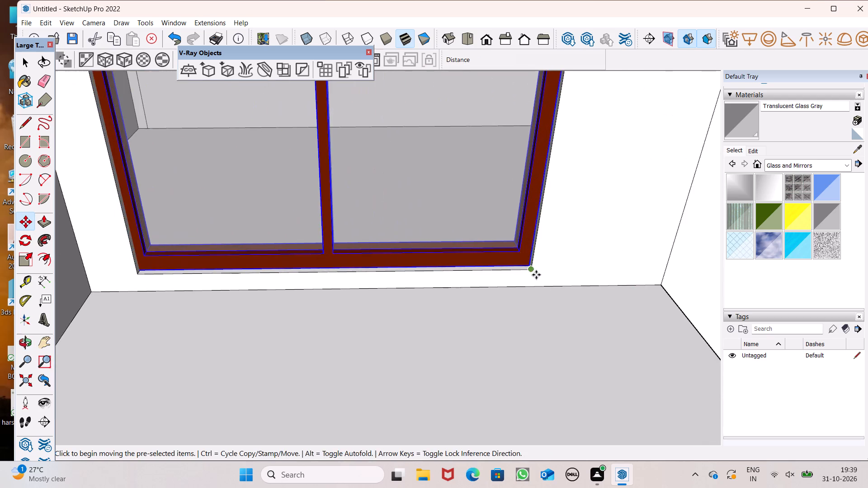
middle_click_drag(540, 277, 562, 193)
scroll(546, 353, "down", 6)
scroll(534, 314, "down", 6)
middle_click_drag(524, 295, 467, 296)
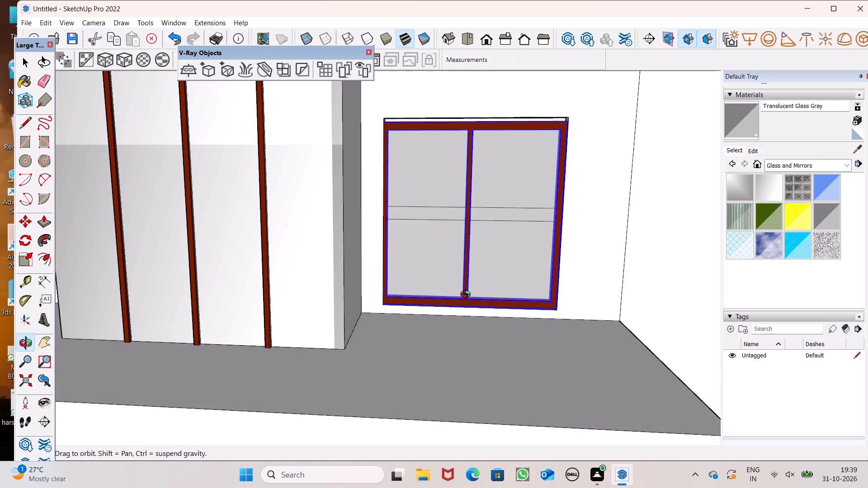
middle_click_drag(467, 296, 466, 296)
left_click_drag(24, 258, 29, 258)
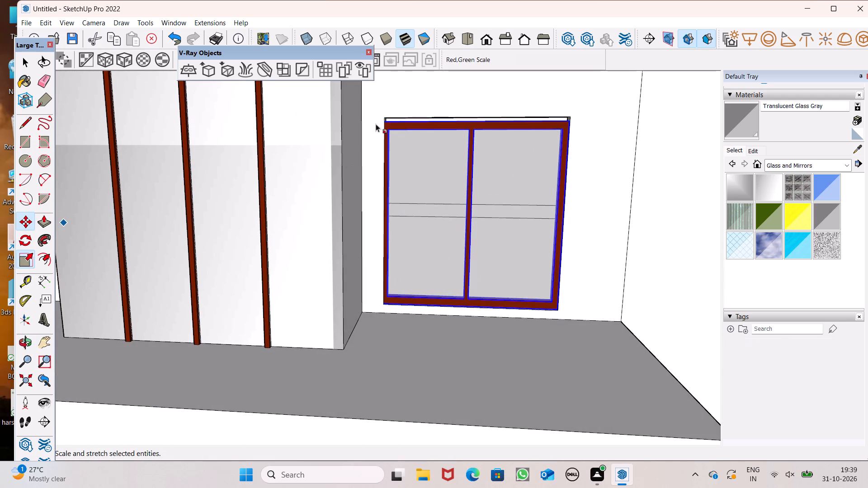
scroll(462, 94, "up", 8)
scroll(463, 103, "down", 2)
middle_click_drag(461, 141, 466, 147)
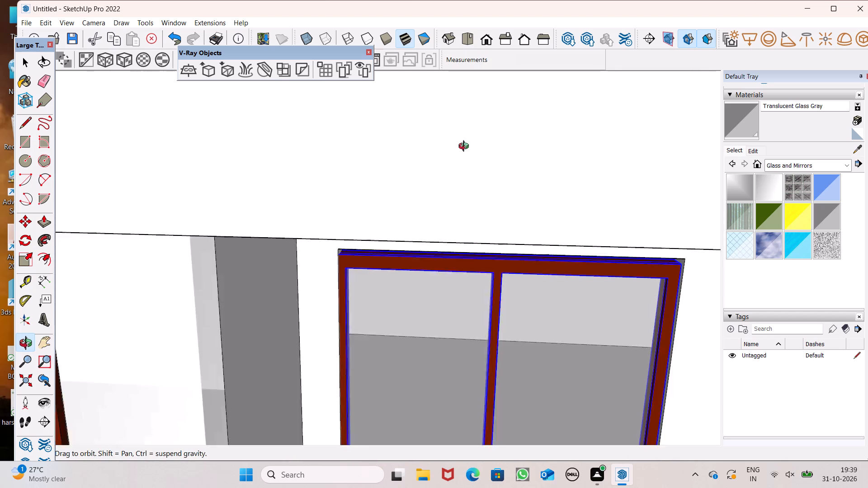
middle_click_drag(466, 147, 466, 141)
scroll(505, 134, "up", 9)
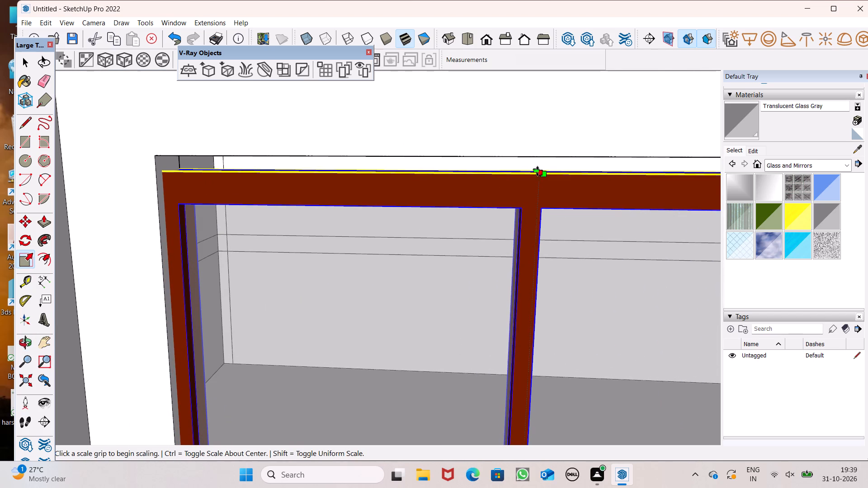
left_click_drag(538, 171, 535, 155)
scroll(499, 137, "down", 8)
key("space")
Copy the second-level window by its lower right corner to the lower right corner of the third left-column opening from the bottom.
scroll(492, 131, "down", 7)
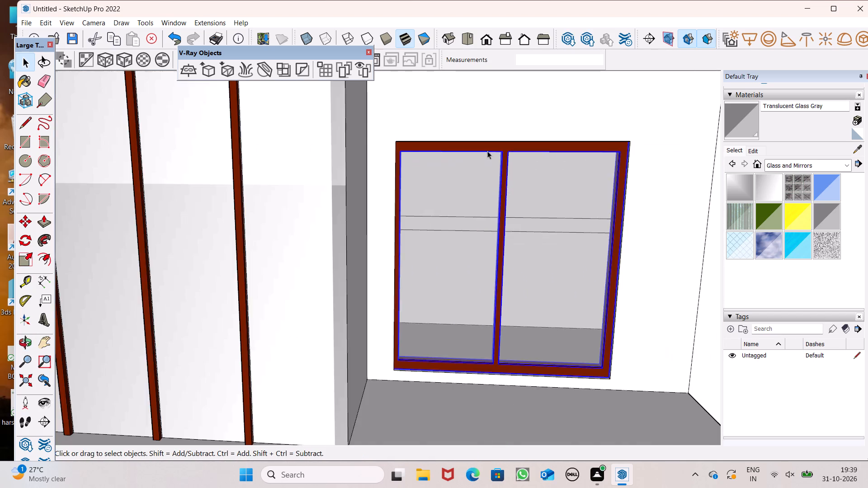
scroll(485, 161, "down", 7)
scroll(477, 258, "down", 12)
scroll(490, 166, "up", 7)
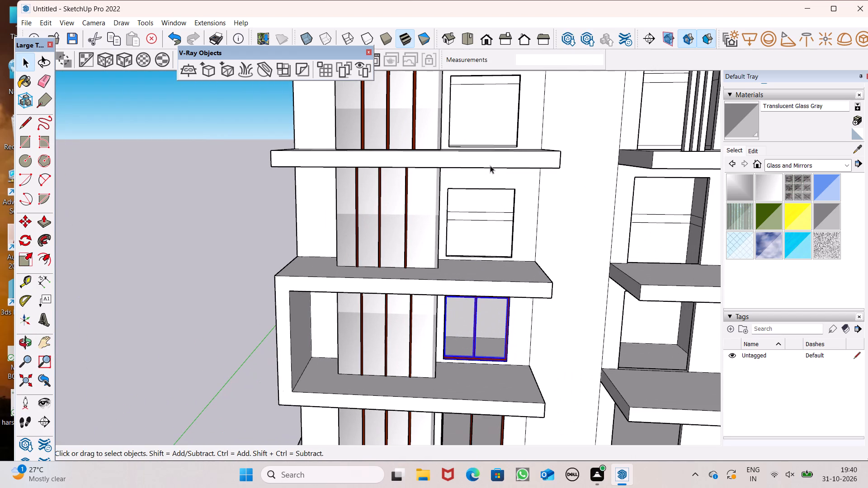
key("m")
key("Return")
scroll(500, 323, "down", 3)
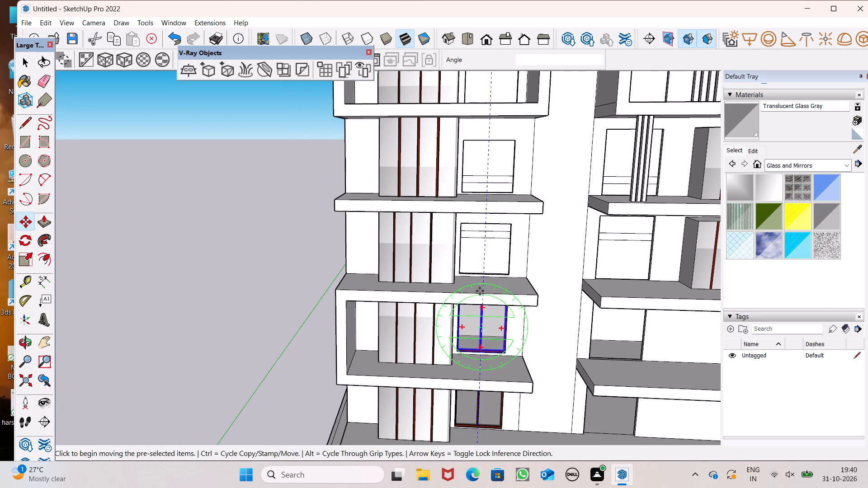
scroll(480, 269, "up", 4)
scroll(492, 340, "up", 1)
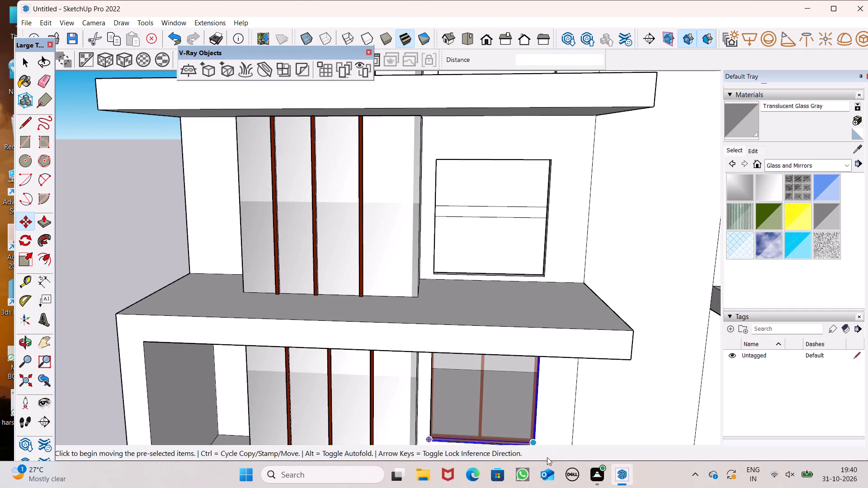
scroll(536, 370, "down", 2)
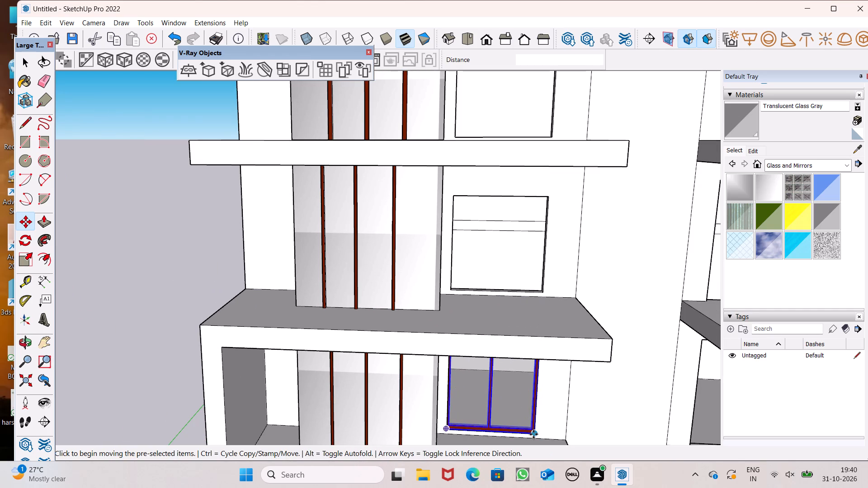
left_click_drag(534, 436, 542, 279)
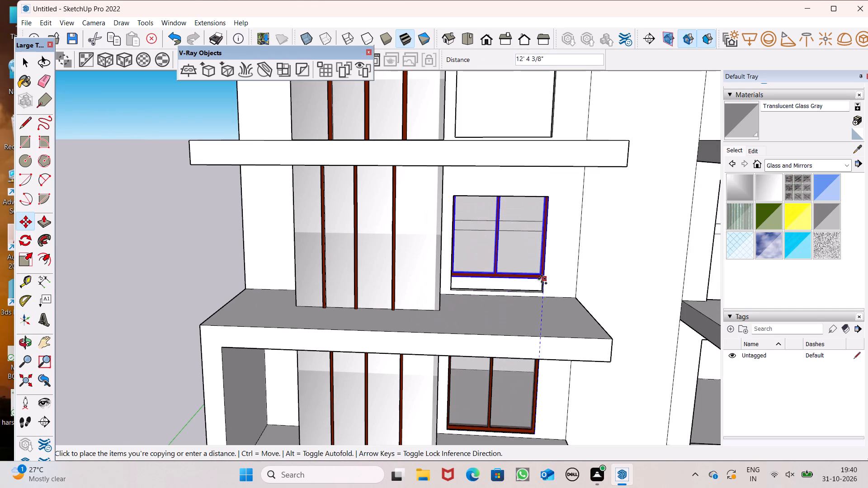
left_click_drag(542, 279, 542, 287)
Scale the third-level window copy uniformly to about 0.91 from its upper left corner, keeping its lower right corner fixed.
scroll(531, 271, "up", 1)
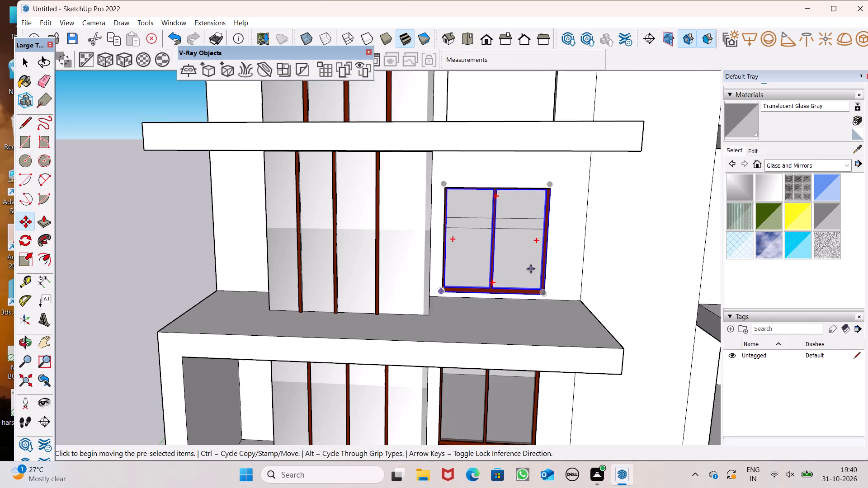
scroll(531, 269, "up", 1)
scroll(462, 216, "down", 2)
middle_click_drag(516, 256, 524, 272)
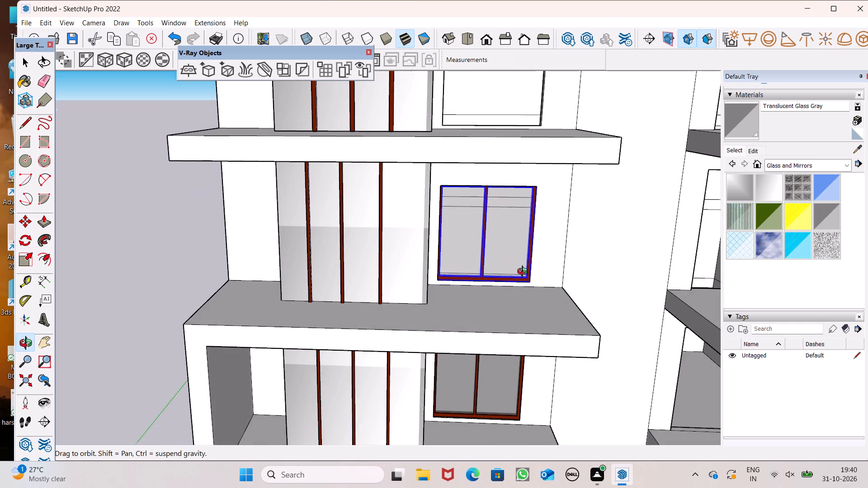
middle_click_drag(524, 272, 506, 318)
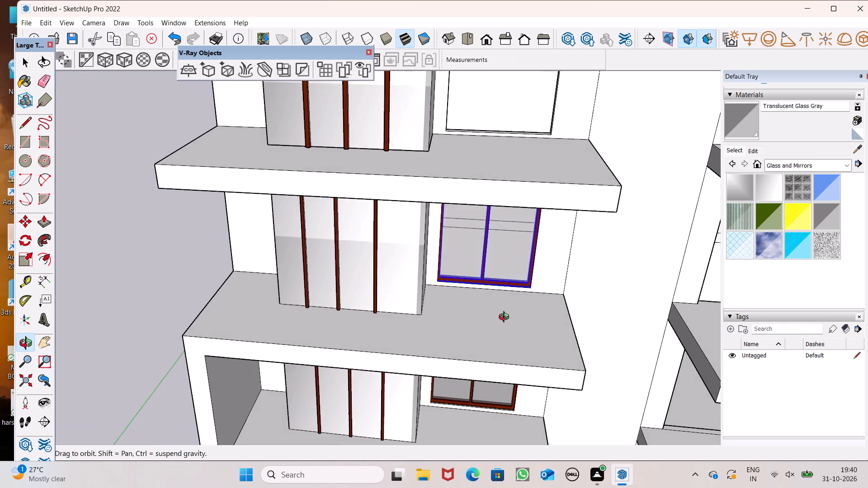
middle_click_drag(506, 318, 509, 230)
left_click(16, 264)
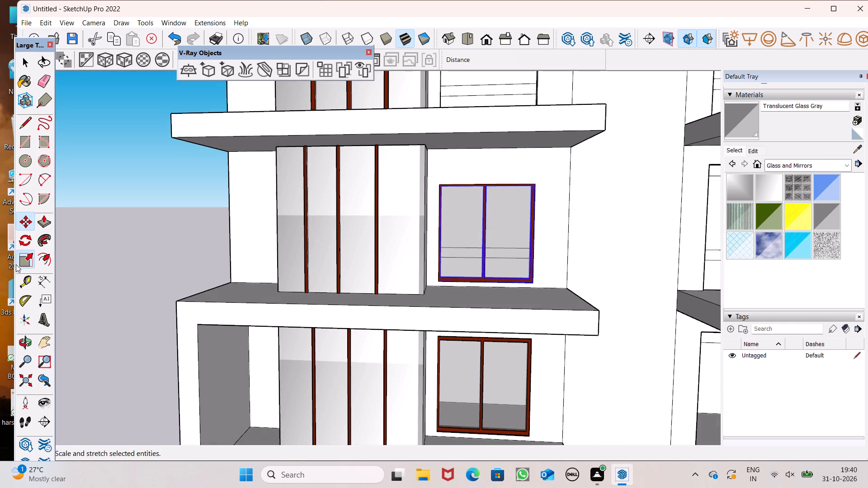
scroll(362, 200, "up", 4)
scroll(450, 193, "down", 5)
scroll(578, 167, "up", 6)
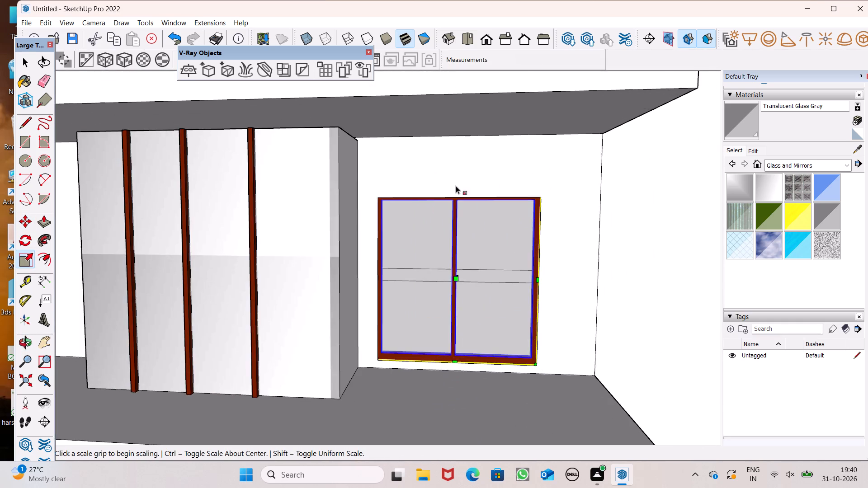
scroll(398, 198, "up", 3)
left_click_drag(372, 192, 387, 211)
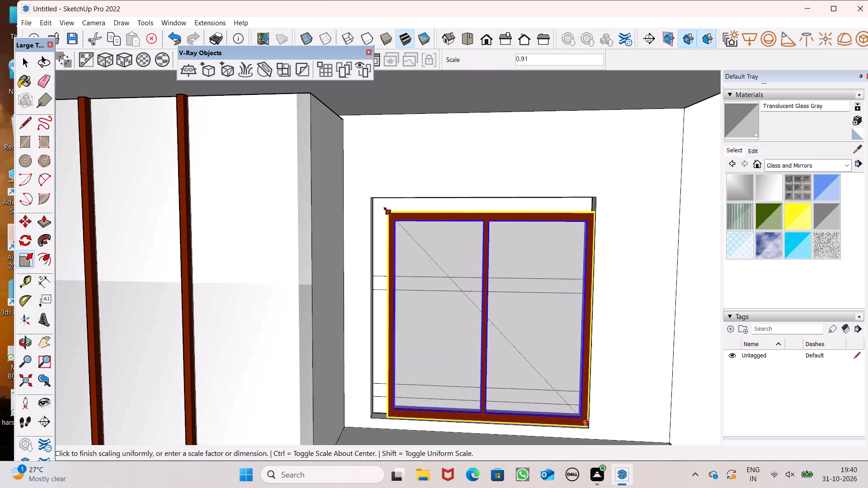
left_click_drag(387, 211, 388, 211)
Scale the third-level window's width along the red axis by about 1.09, out to the opening's left edge.
middle_click_drag(428, 333, 473, 358)
scroll(384, 319, "up", 8)
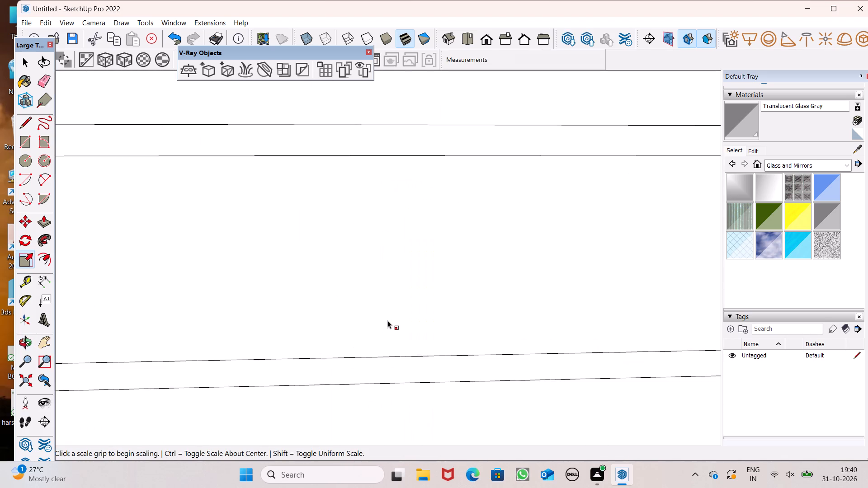
scroll(387, 320, "down", 6)
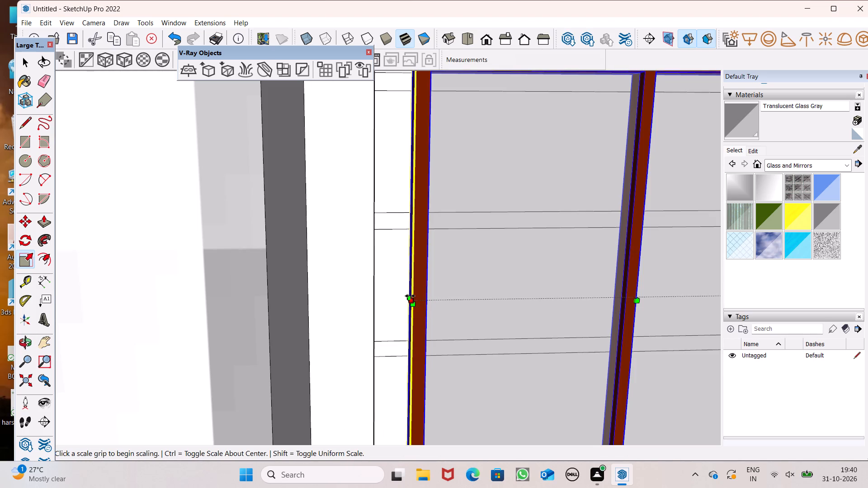
left_click_drag(410, 297, 375, 289)
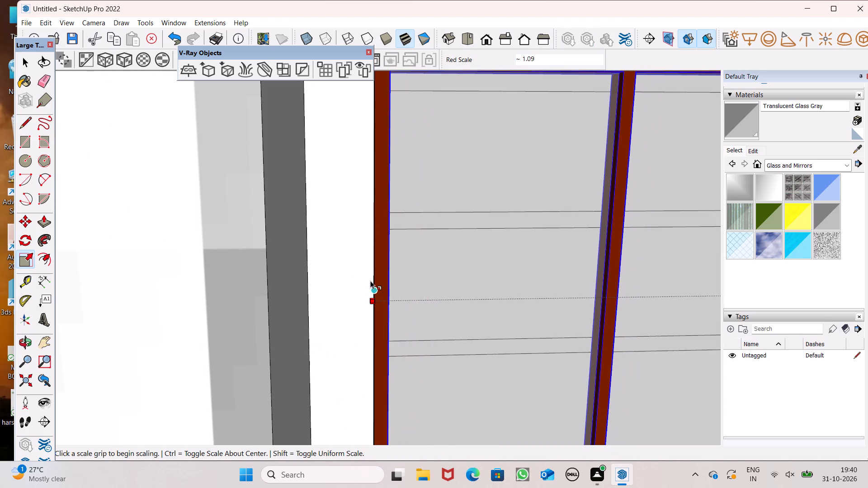
Scale the third-level window's height along the blue axis up to the opening's top edge, and deselect it.
scroll(367, 331, "down", 8)
scroll(499, 184, "up", 9)
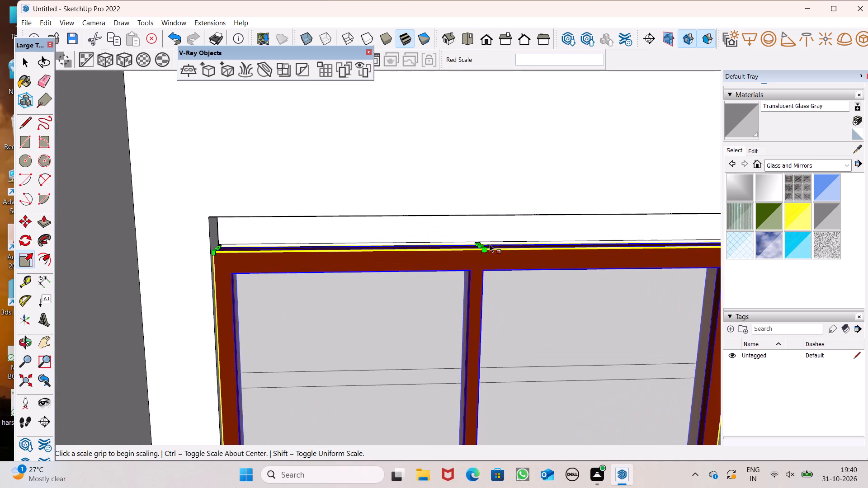
left_click_drag(479, 253, 476, 217)
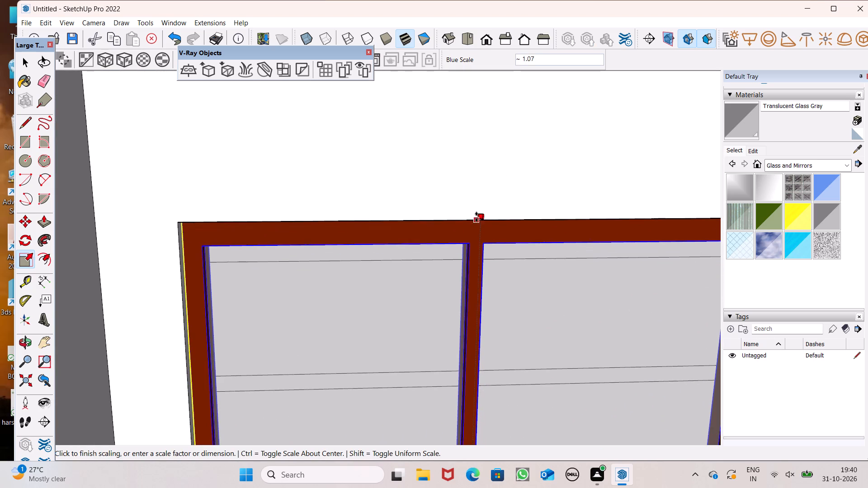
left_click_drag(476, 217, 474, 210)
scroll(466, 173, "down", 4)
key("ctrl+z")
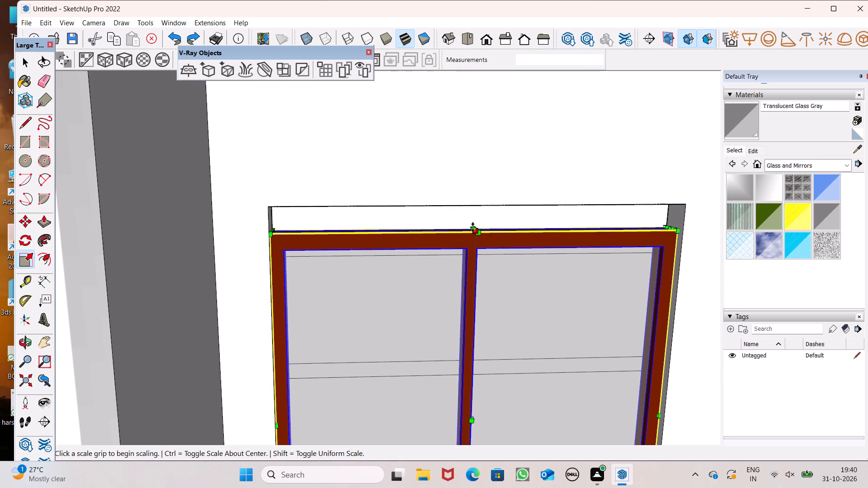
left_click_drag(473, 227, 475, 208)
left_click(475, 207)
scroll(460, 177, "down", 7)
key("space")
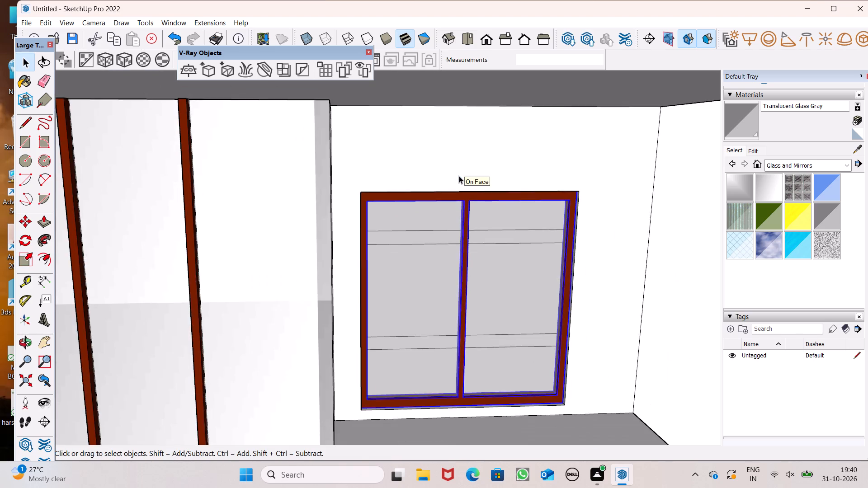
scroll(458, 175, "down", 10)
middle_click_drag(476, 217, 473, 206)
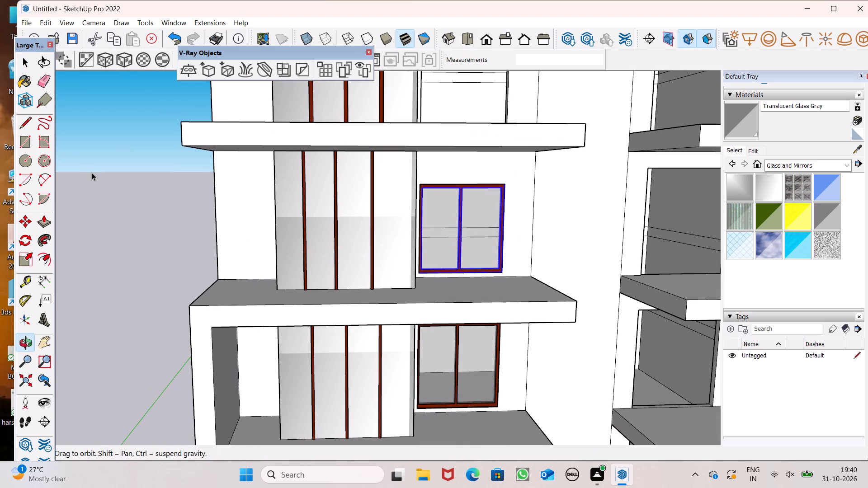
left_click(89, 169)
Copy the third-level window by its lower right corner to the lower right corner of the fourth left-column opening from the bottom.
scroll(373, 260, "down", 6)
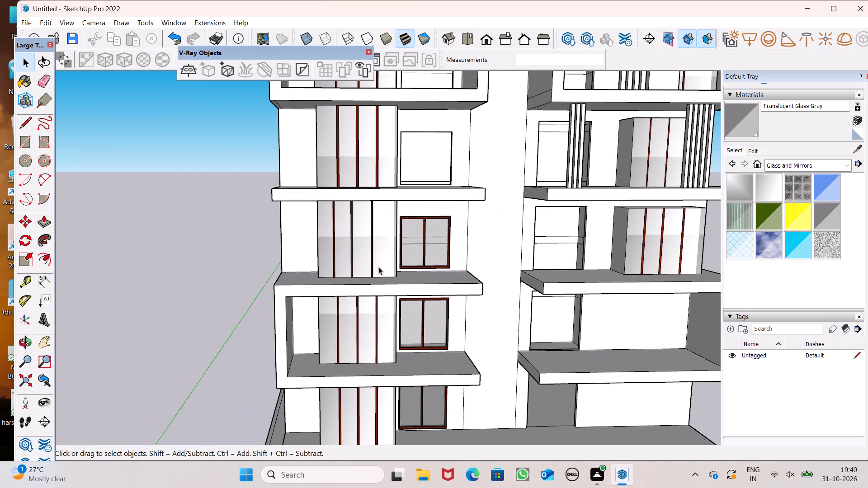
middle_click_drag(392, 268, 385, 285)
scroll(398, 237, "down", 4)
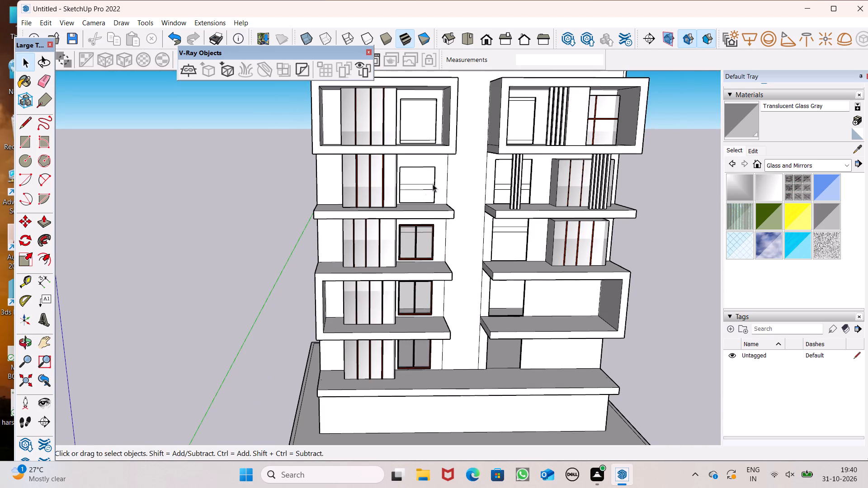
scroll(439, 166, "up", 6)
left_click(399, 304)
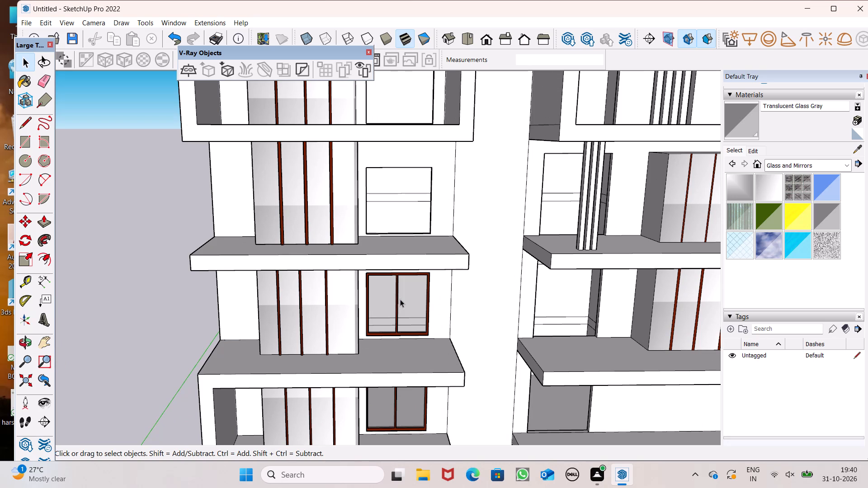
key("m")
key("Return")
scroll(401, 299, "down", 3)
middle_click_drag(409, 315, 412, 352)
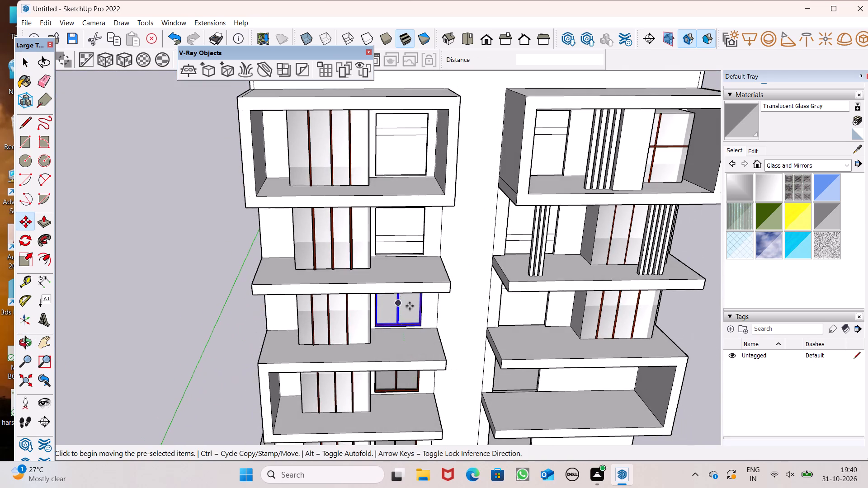
scroll(408, 233, "up", 7)
scroll(426, 279, "down", 6)
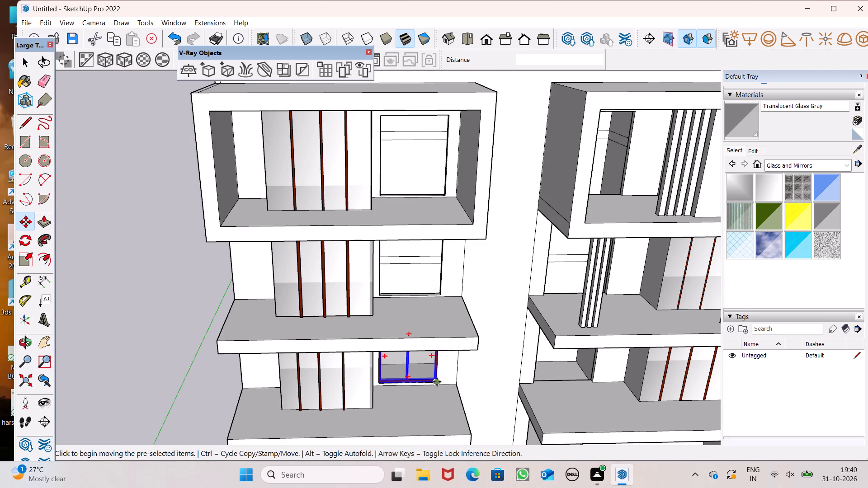
left_click_drag(437, 381, 438, 290)
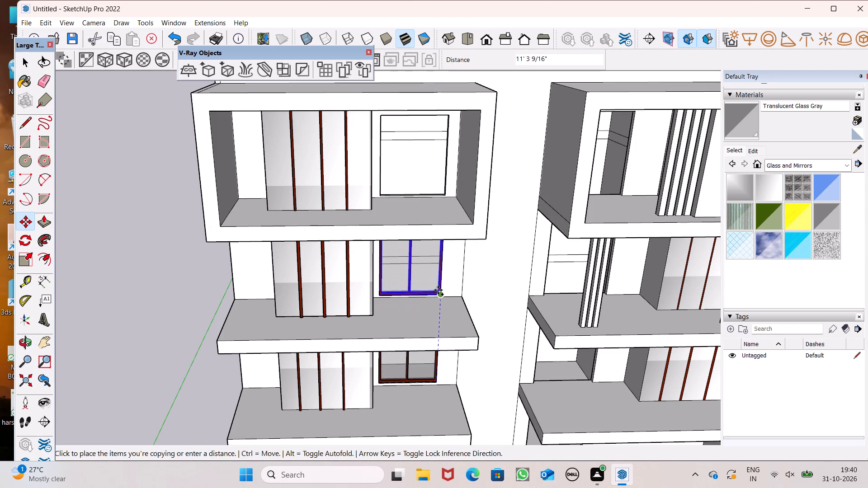
left_click_drag(438, 290, 438, 291)
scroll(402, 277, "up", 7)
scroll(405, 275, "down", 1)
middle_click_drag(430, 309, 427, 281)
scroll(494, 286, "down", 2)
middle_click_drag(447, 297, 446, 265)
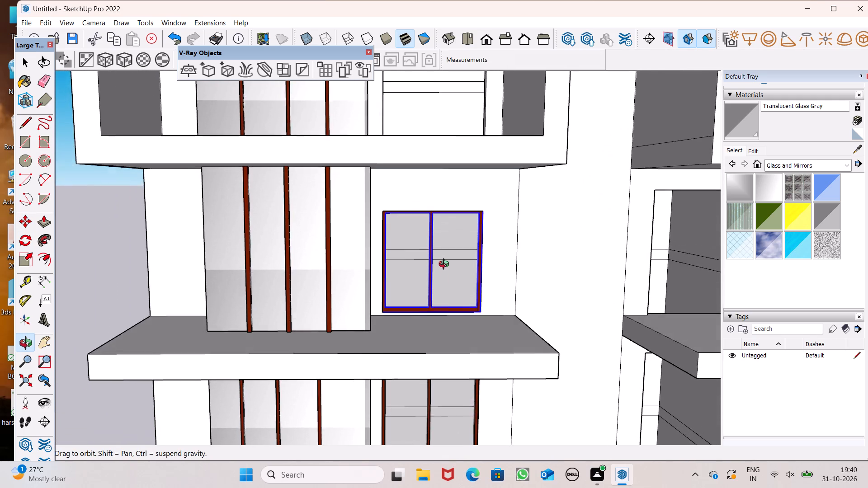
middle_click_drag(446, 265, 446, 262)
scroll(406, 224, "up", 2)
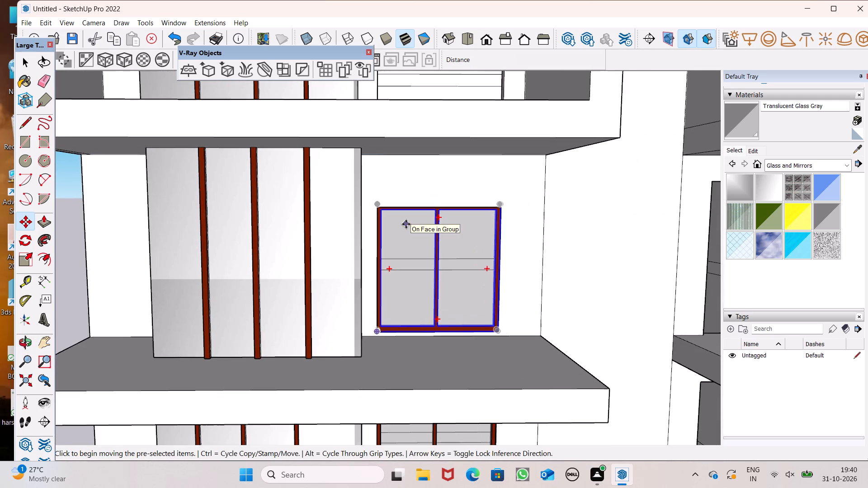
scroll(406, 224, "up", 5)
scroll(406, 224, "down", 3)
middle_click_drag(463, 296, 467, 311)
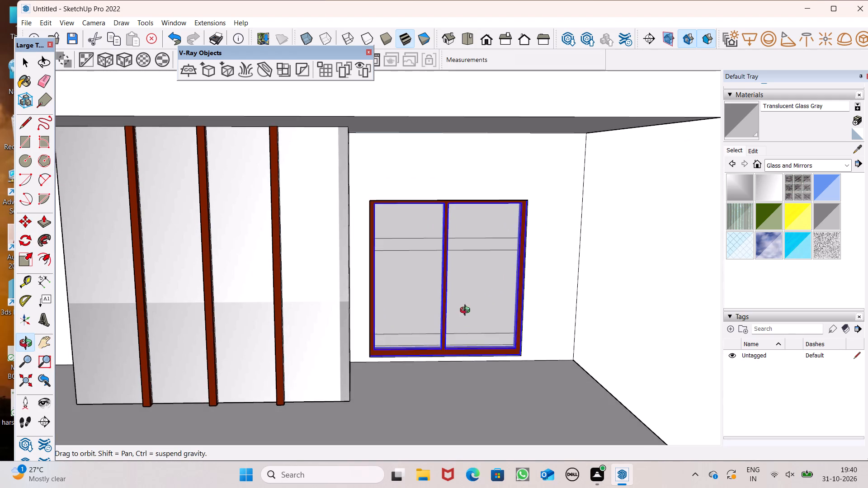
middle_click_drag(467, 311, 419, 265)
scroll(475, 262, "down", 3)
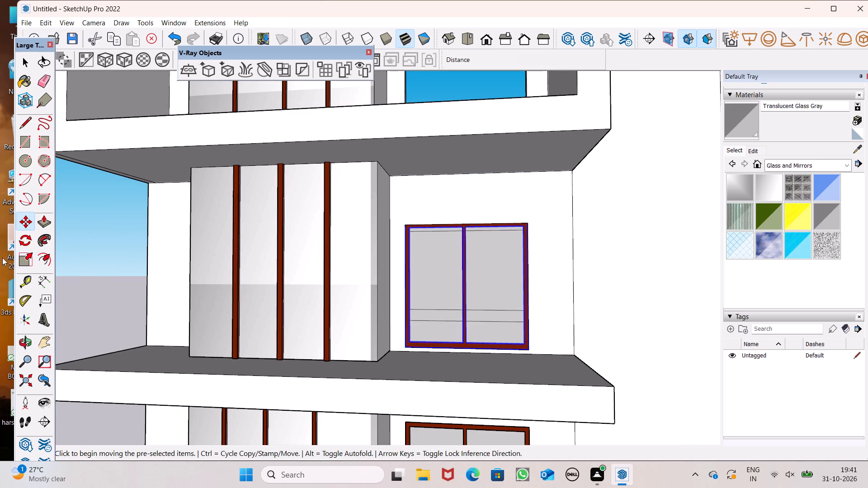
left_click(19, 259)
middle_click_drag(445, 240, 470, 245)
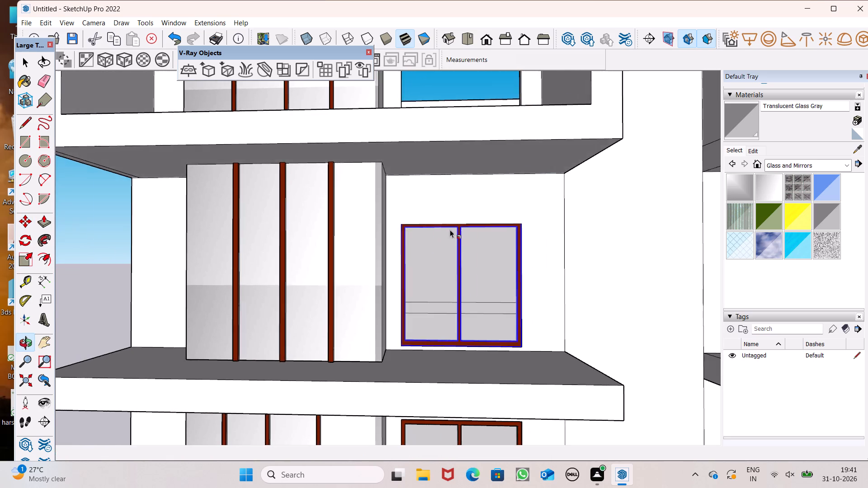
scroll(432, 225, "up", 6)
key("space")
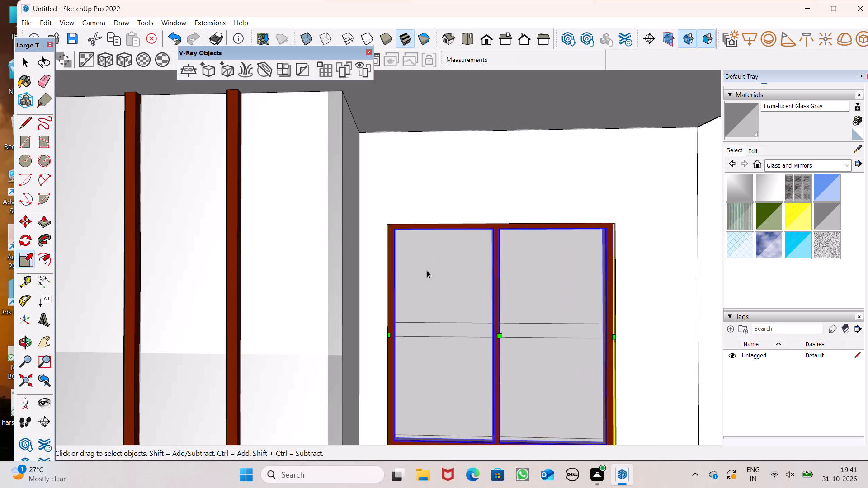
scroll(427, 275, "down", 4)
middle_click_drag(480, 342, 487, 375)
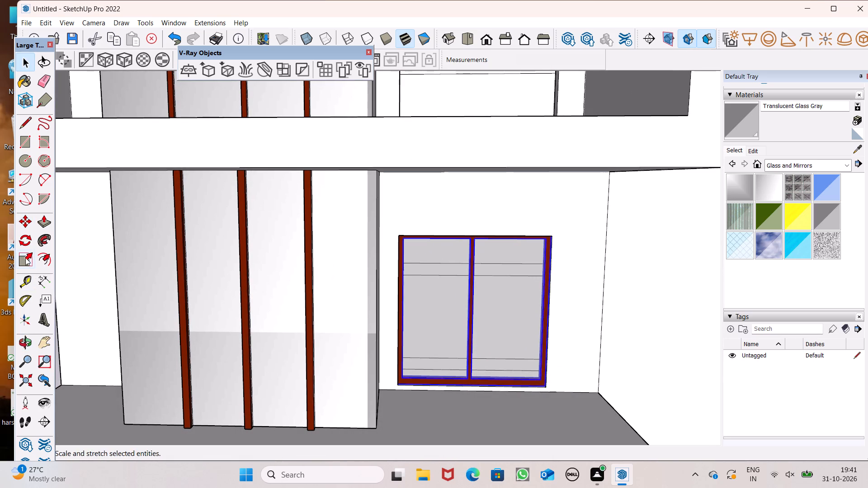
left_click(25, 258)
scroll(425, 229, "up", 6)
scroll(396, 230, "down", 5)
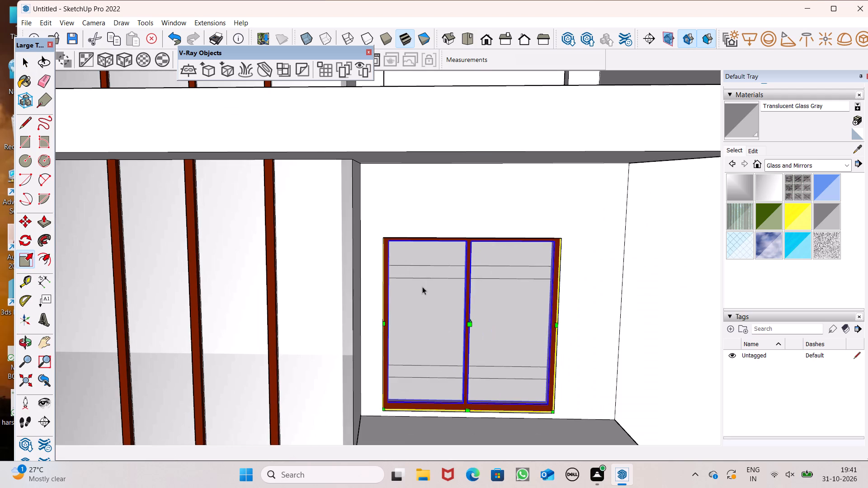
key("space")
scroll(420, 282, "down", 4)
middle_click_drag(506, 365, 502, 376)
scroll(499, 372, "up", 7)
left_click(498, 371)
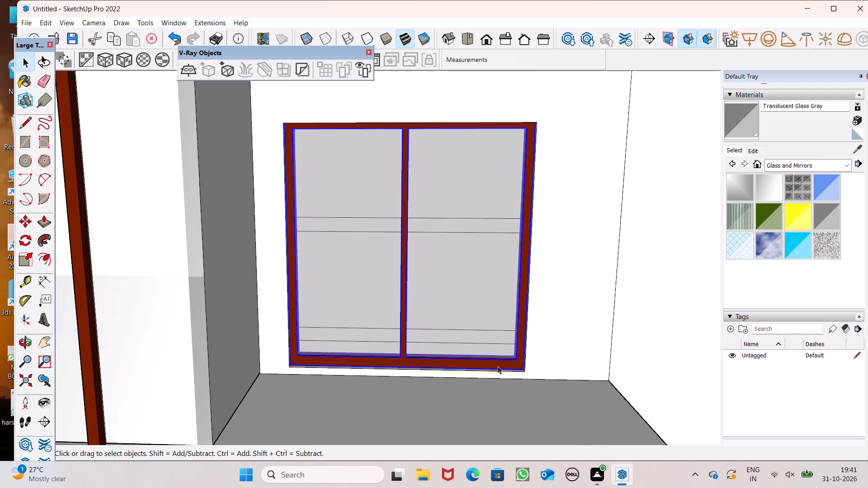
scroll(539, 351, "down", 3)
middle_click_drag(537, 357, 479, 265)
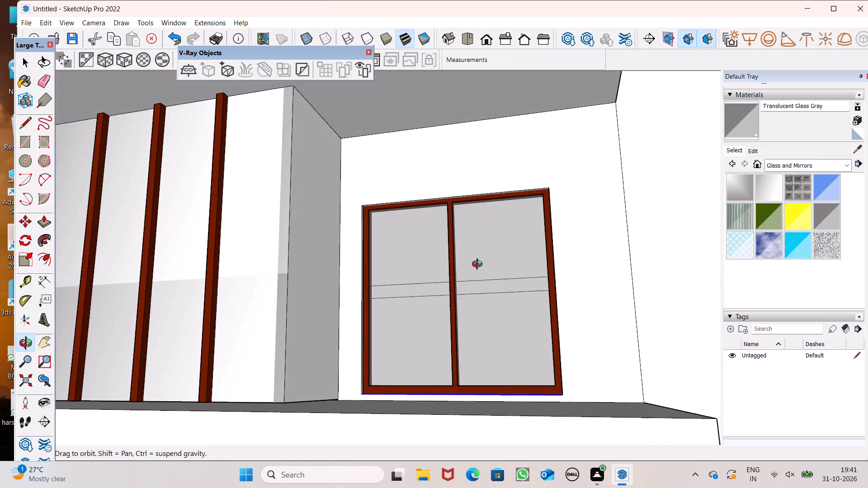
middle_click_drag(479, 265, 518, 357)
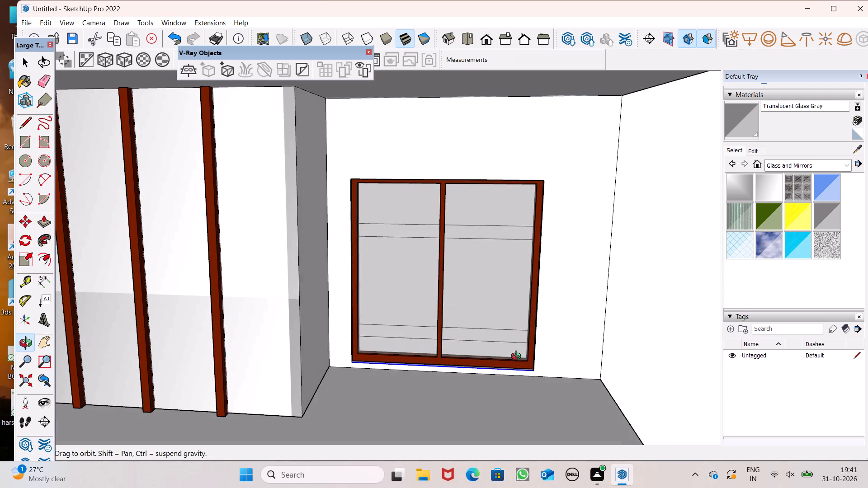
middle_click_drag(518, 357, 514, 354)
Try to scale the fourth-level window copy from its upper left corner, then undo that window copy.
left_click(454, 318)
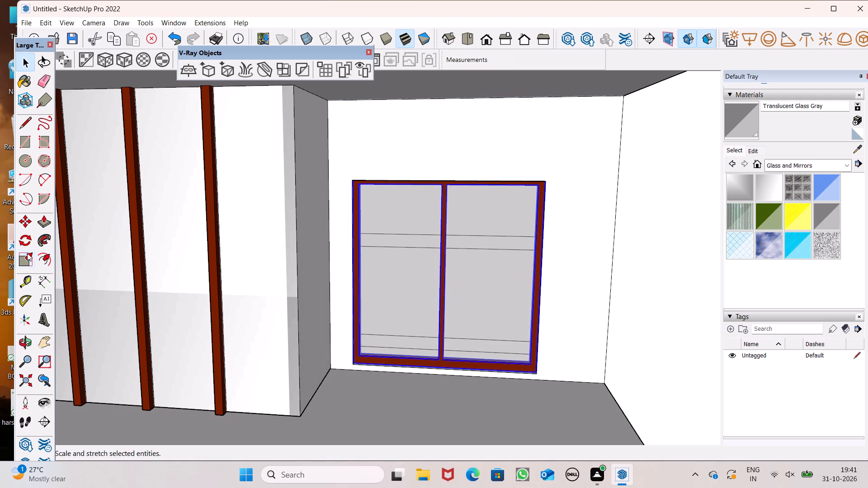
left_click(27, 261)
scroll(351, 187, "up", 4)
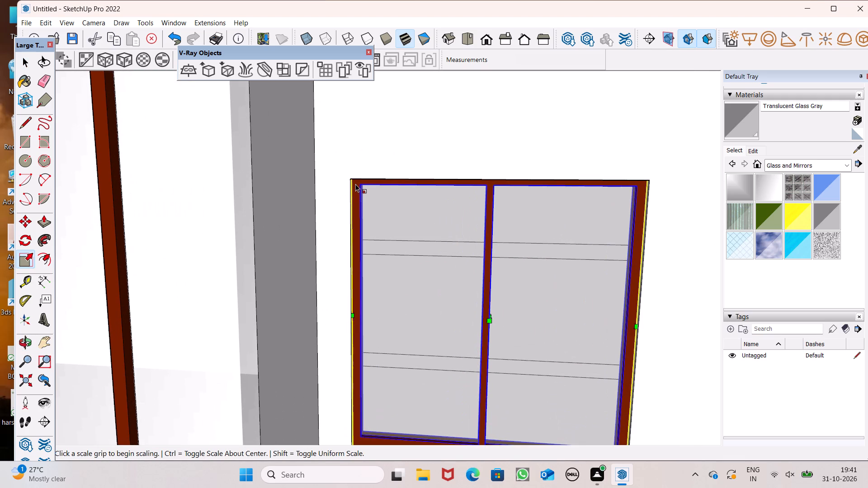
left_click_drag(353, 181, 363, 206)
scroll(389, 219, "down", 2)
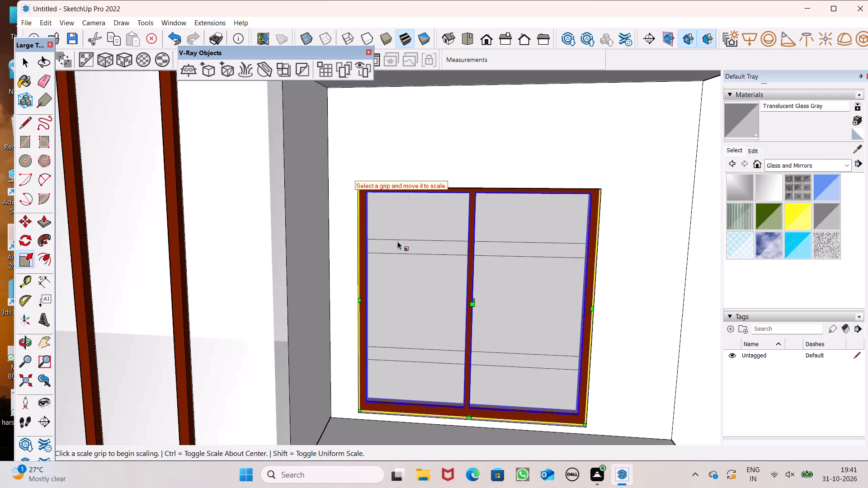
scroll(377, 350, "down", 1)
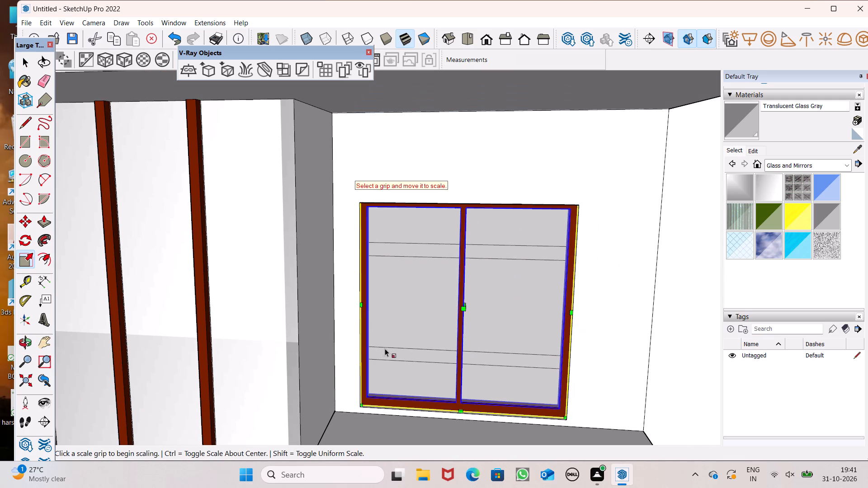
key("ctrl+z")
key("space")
Copy the third-level left-column window by its lower right corner up to the fourth-level opening, about 12' 4" away.
scroll(411, 351, "down", 8)
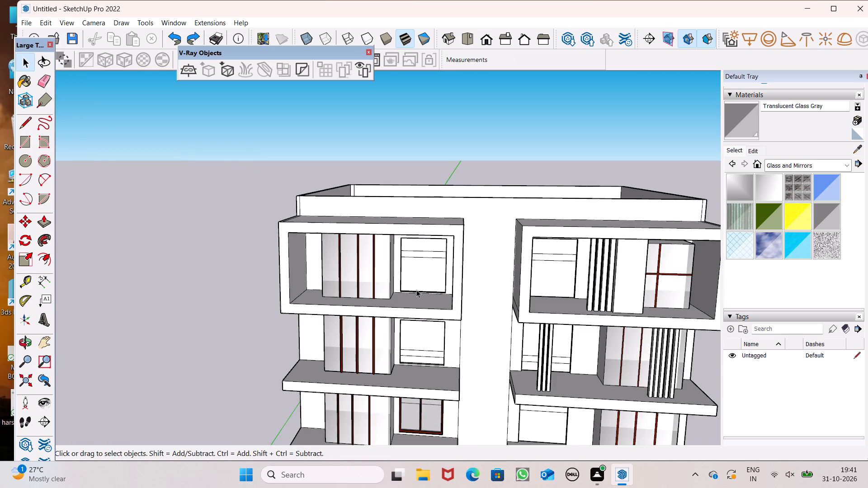
scroll(416, 299, "down", 4)
middle_click_drag(427, 401, 427, 389)
scroll(427, 401, "up", 7)
middle_click(427, 387)
scroll(408, 378, "up", 2)
scroll(455, 363, "down", 4)
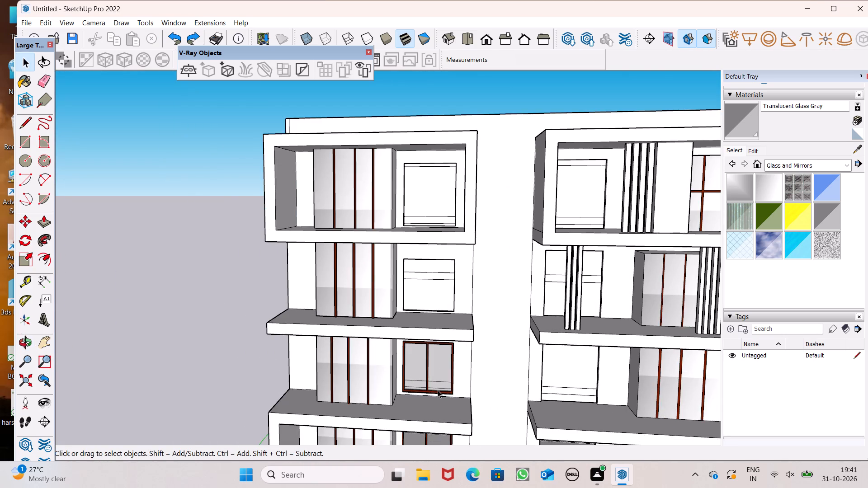
middle_click_drag(439, 391, 454, 389)
scroll(454, 389, "up", 6)
left_click(420, 374)
scroll(453, 385, "down", 3)
middle_click_drag(512, 387, 530, 403)
key("m")
key("Return")
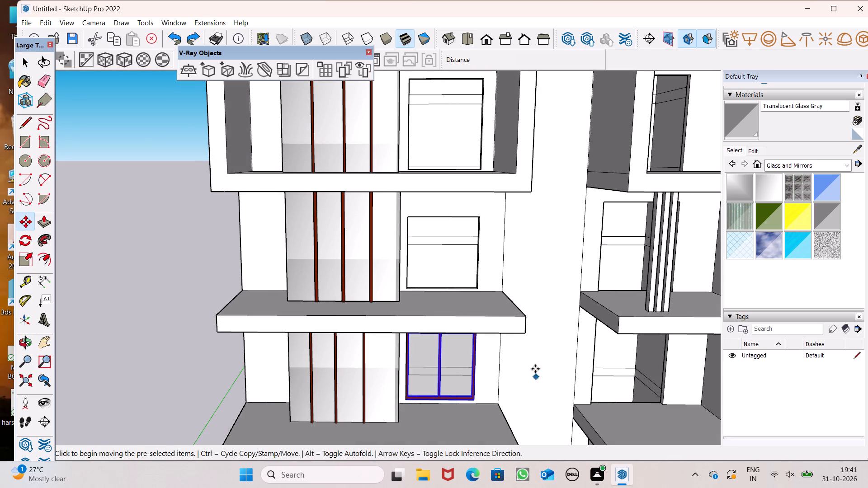
scroll(486, 258, "up", 3)
scroll(486, 260, "down", 2)
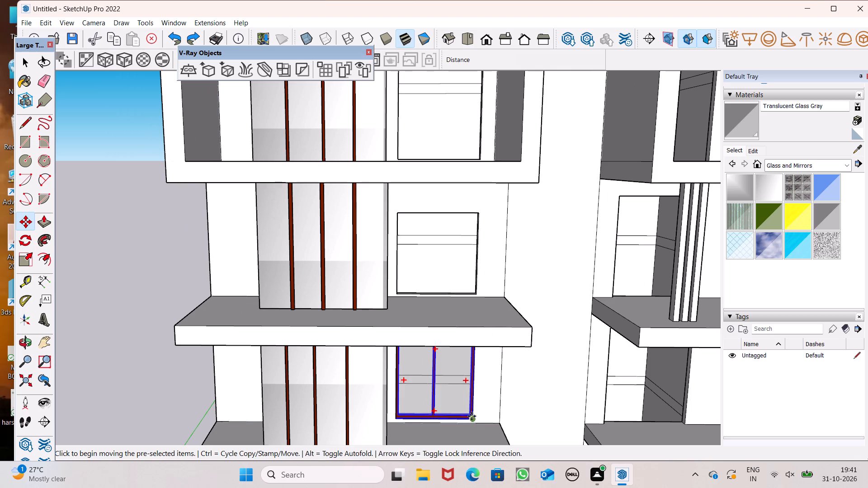
scroll(464, 403, "down", 2)
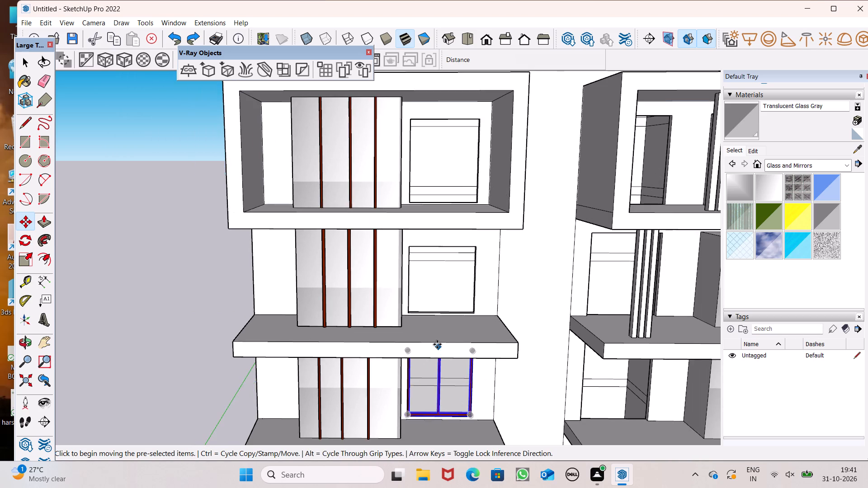
scroll(437, 344, "up", 6)
scroll(464, 392, "down", 3)
scroll(462, 329, "down", 2)
scroll(469, 432, "up", 2)
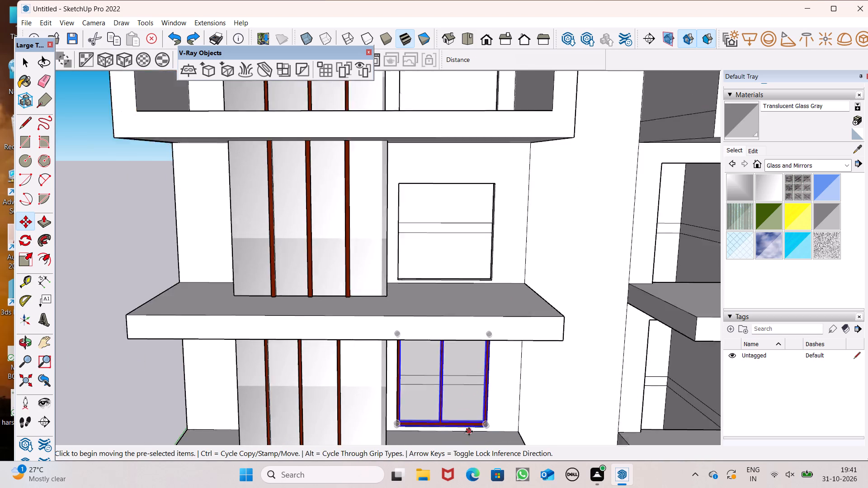
scroll(469, 432, "up", 5)
scroll(491, 415, "down", 2)
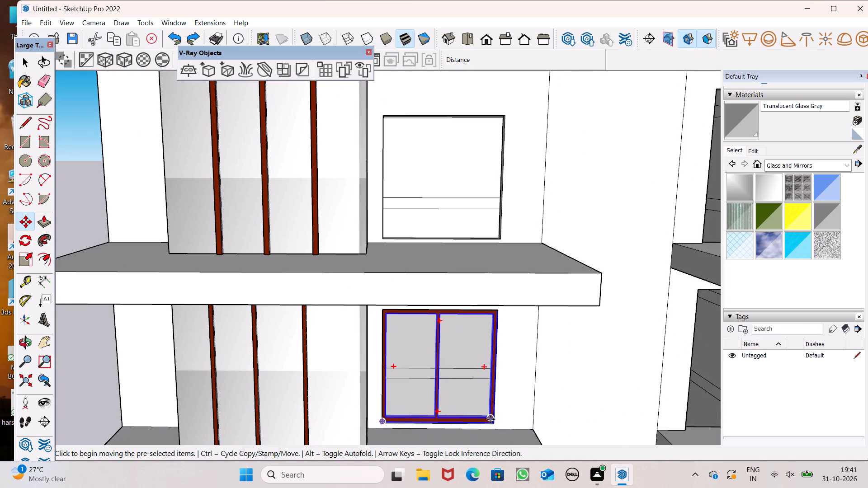
left_click_drag(494, 423, 491, 387)
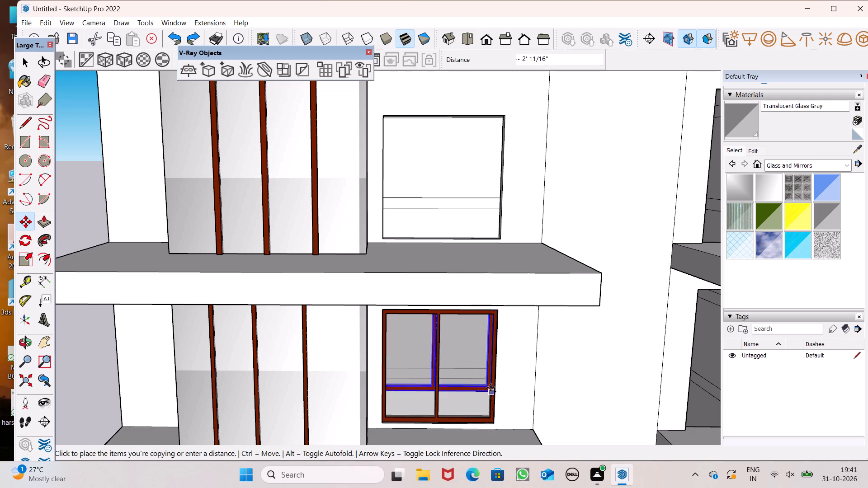
left_click_drag(491, 387, 513, 258)
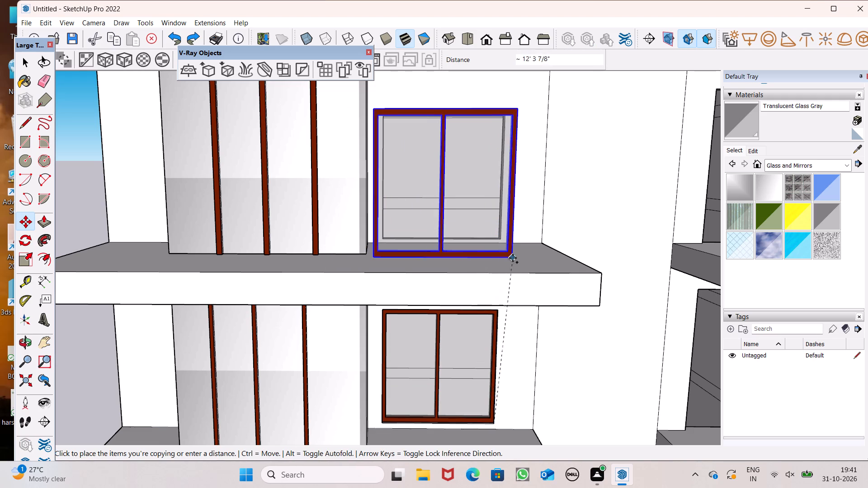
left_click_drag(513, 258, 518, 259)
Scale the fourth-level window copy down uniformly by its upper left corner, keeping its lower right corner fixed.
left_click_drag(25, 266, 29, 263)
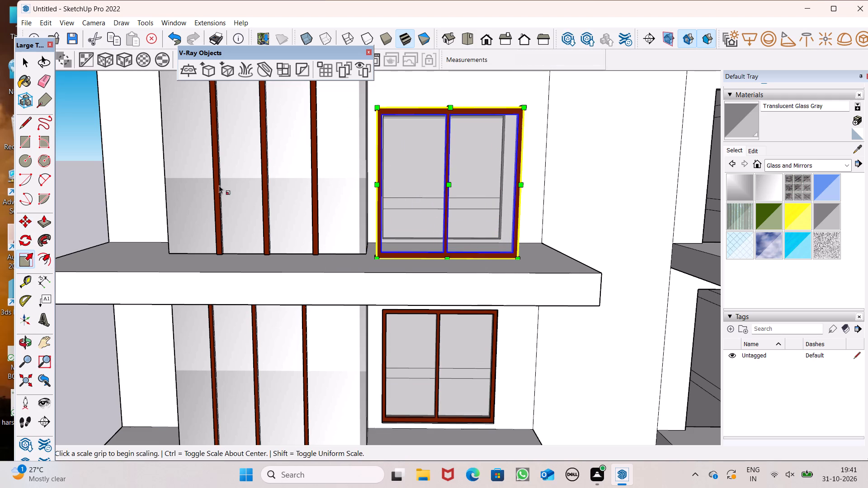
left_click_drag(375, 111, 396, 165)
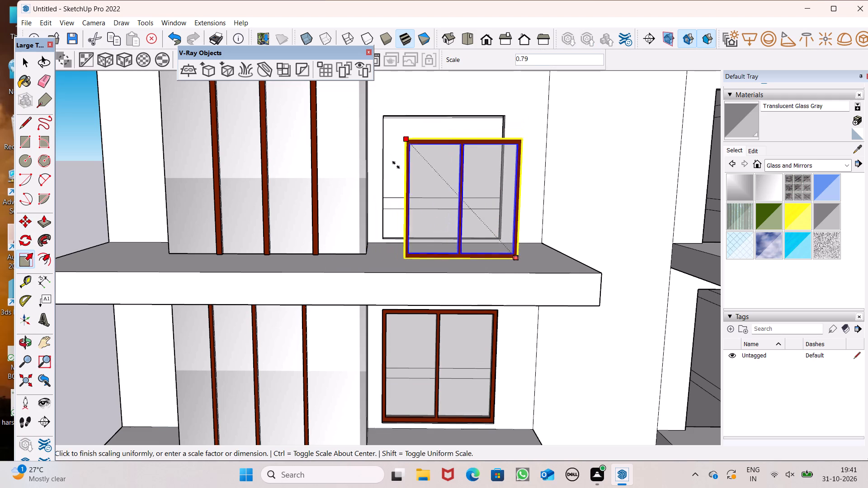
left_click_drag(396, 165, 397, 169)
key("space")
Move the fourth-level window by its lower right corner into the lower right corner of the opening's recess.
key("m")
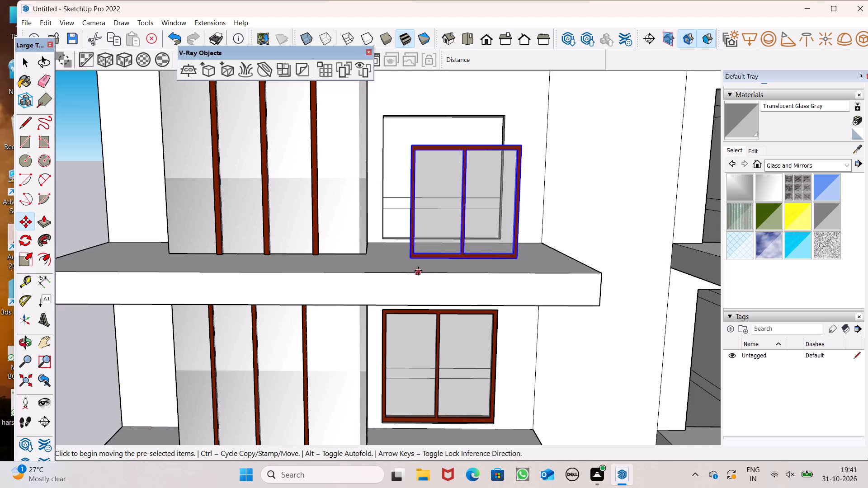
key("Return")
middle_click_drag(451, 278, 462, 349)
scroll(519, 272, "up", 5)
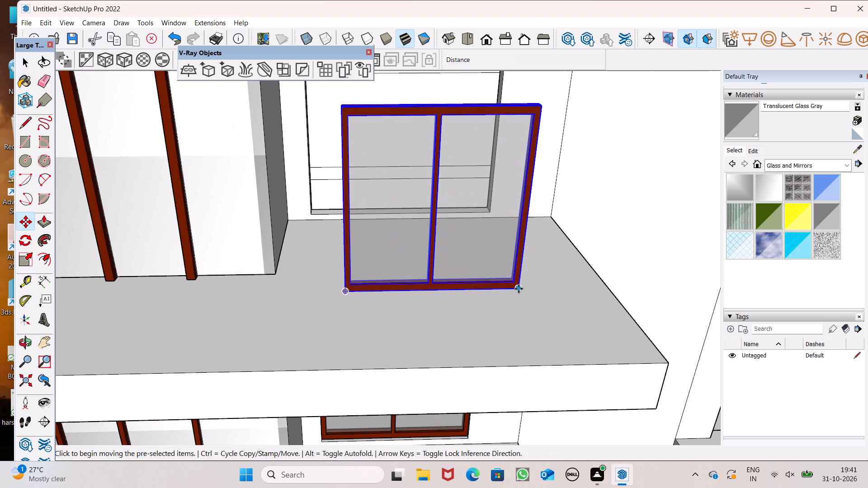
left_click_drag(517, 291, 478, 215)
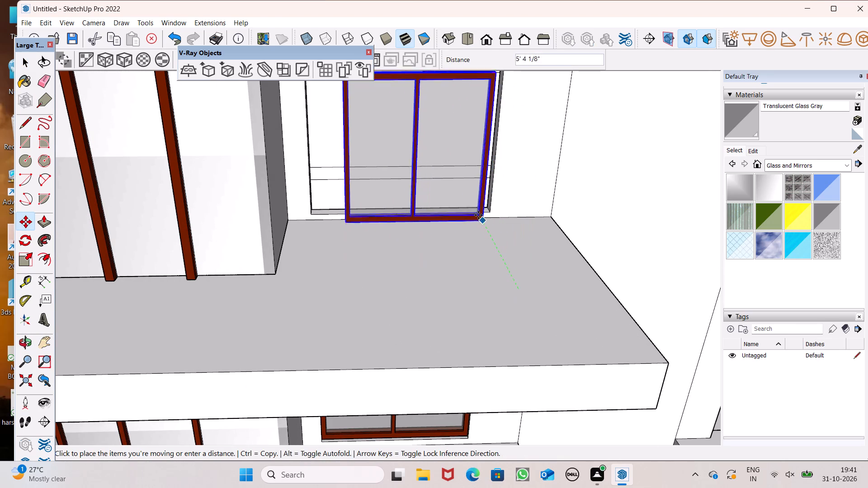
left_click_drag(478, 215, 485, 210)
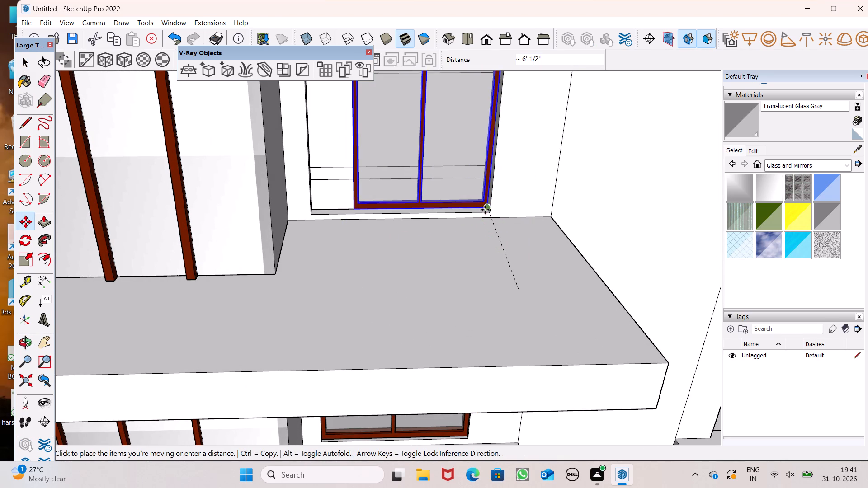
left_click_drag(485, 210, 485, 207)
scroll(485, 211, "up", 15)
left_click_drag(499, 206, 500, 210)
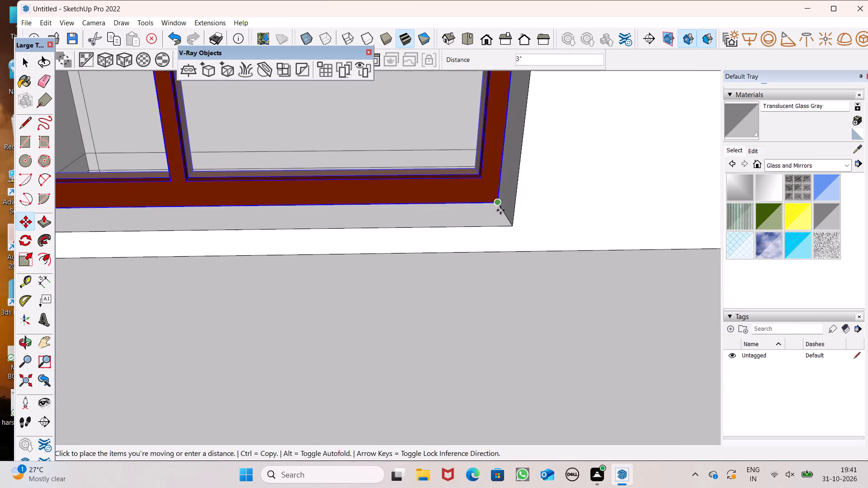
left_click_drag(500, 210, 503, 213)
Scale the fourth-level window's width along the red axis, out to the opening's left edge.
scroll(529, 227, "down", 17)
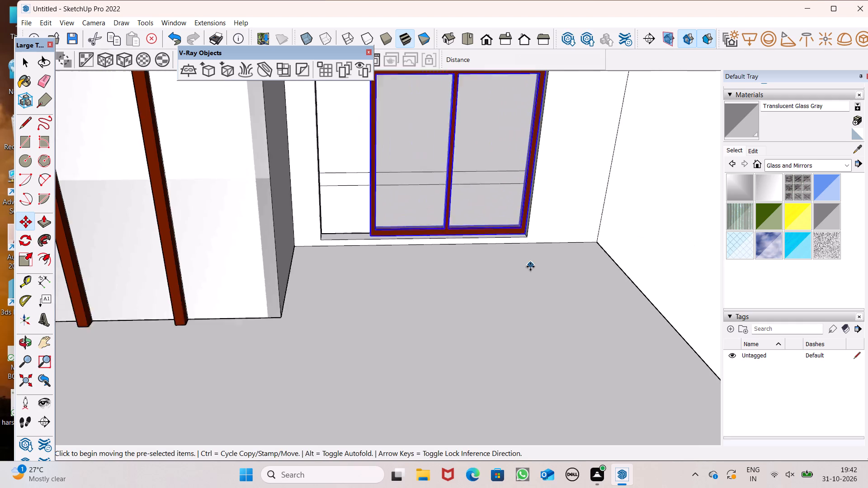
scroll(530, 267, "down", 2)
left_click(26, 258)
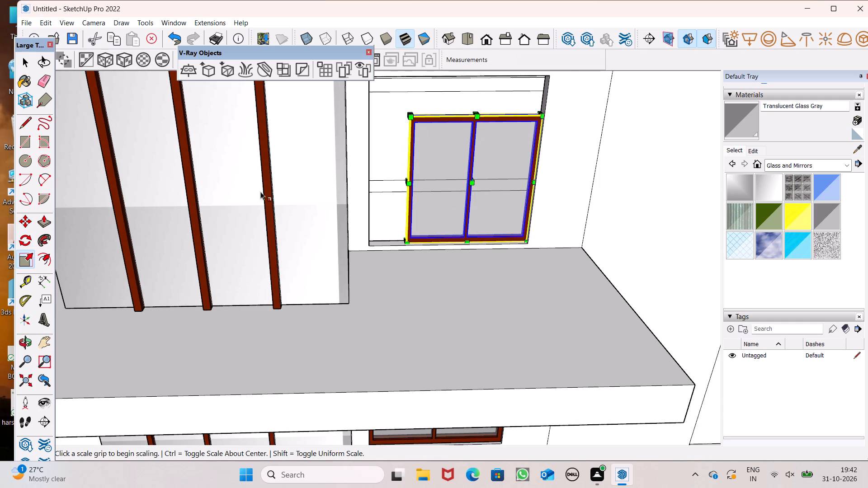
scroll(382, 142, "up", 6)
scroll(399, 159, "down", 4)
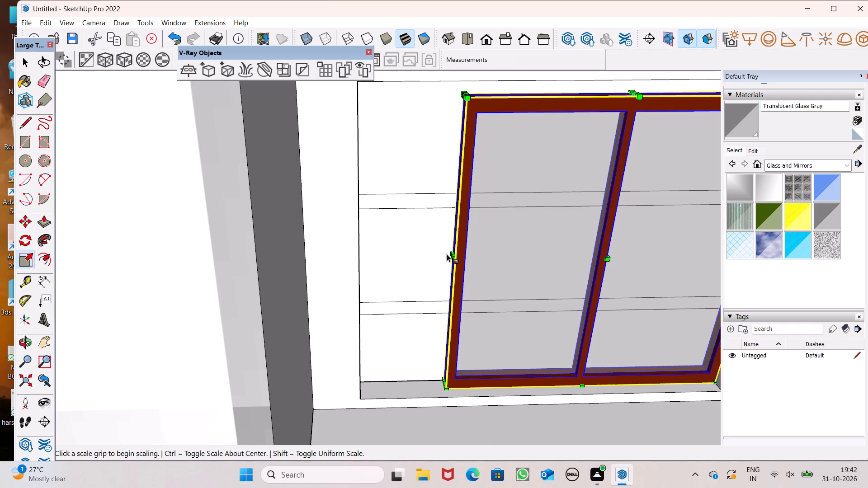
left_click_drag(450, 255, 372, 244)
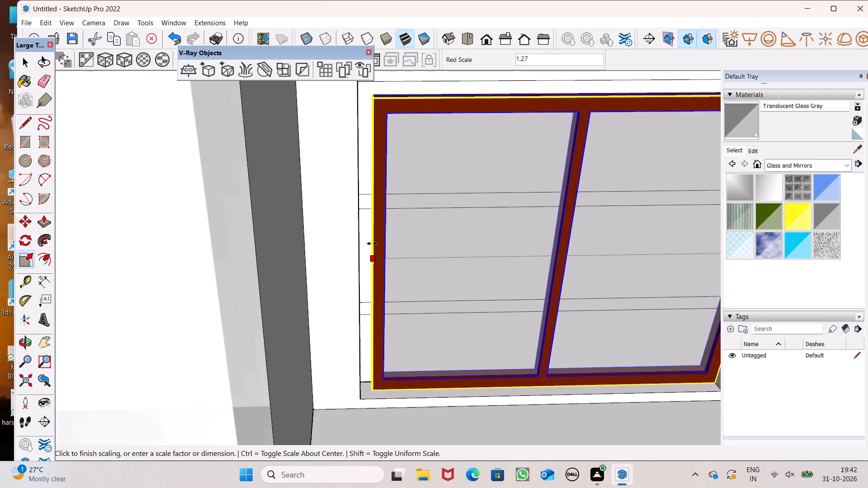
left_click_drag(372, 244, 359, 242)
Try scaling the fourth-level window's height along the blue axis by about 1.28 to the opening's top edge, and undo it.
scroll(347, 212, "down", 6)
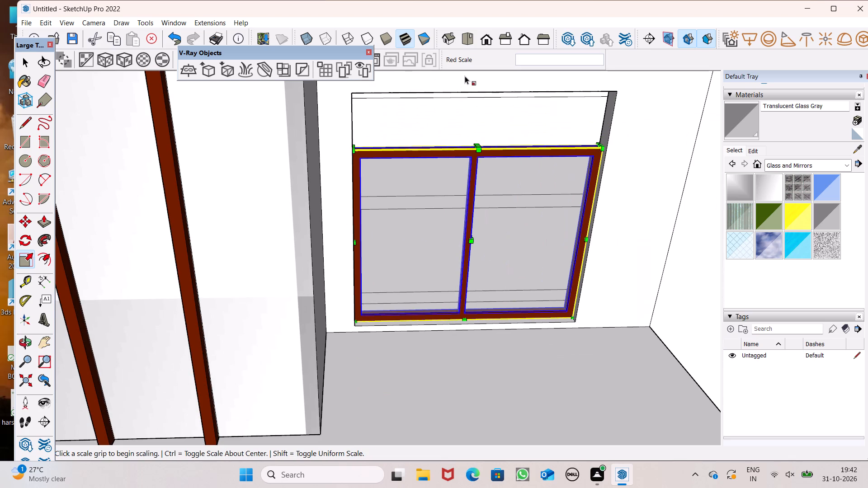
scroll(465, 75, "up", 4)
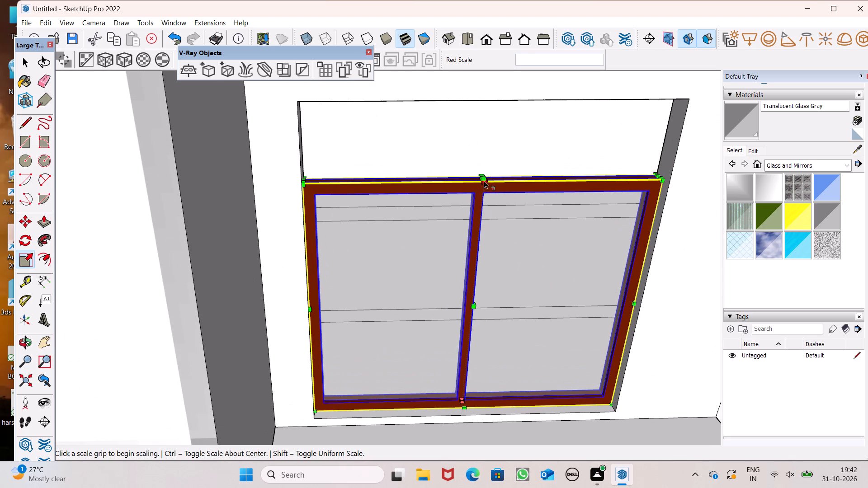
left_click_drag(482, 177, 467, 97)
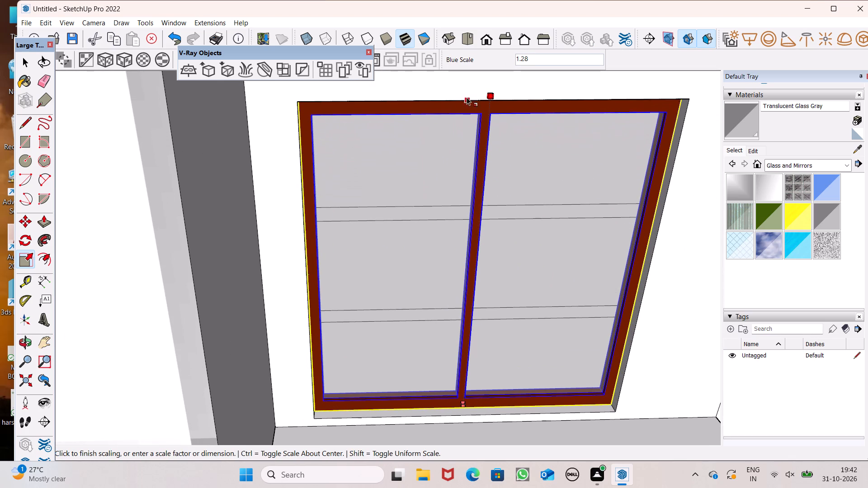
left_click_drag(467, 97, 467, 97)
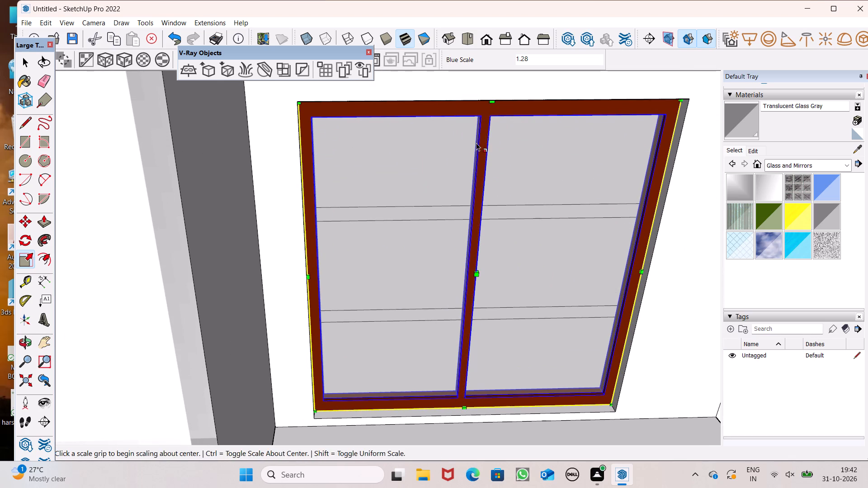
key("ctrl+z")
Scale the fourth-level window along the green and blue axes by about 1.99 and 1.29, up to the opening's top edge.
middle_click_drag(478, 165, 481, 174)
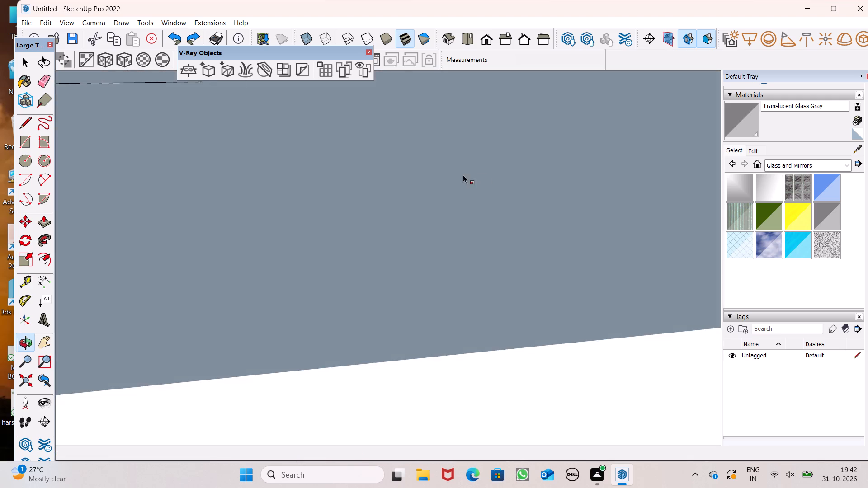
scroll(440, 205, "down", 6)
left_click(489, 42)
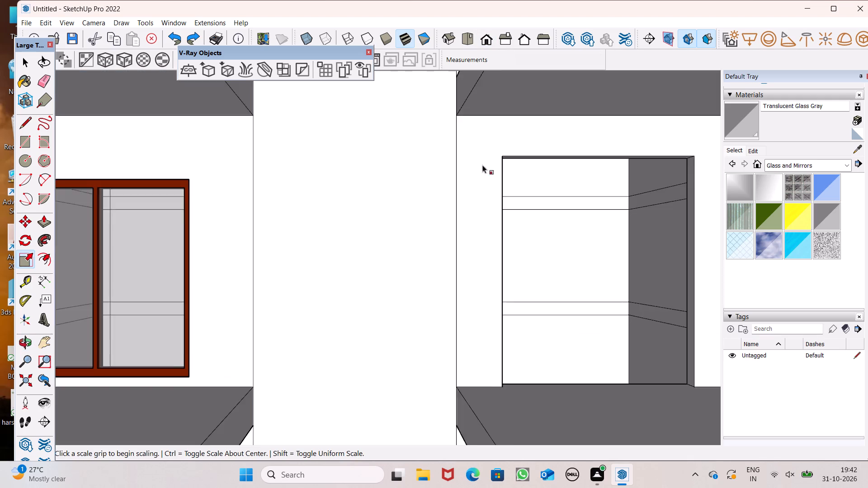
scroll(467, 211, "down", 7)
scroll(428, 253, "down", 8)
middle_click_drag(528, 197, 528, 229)
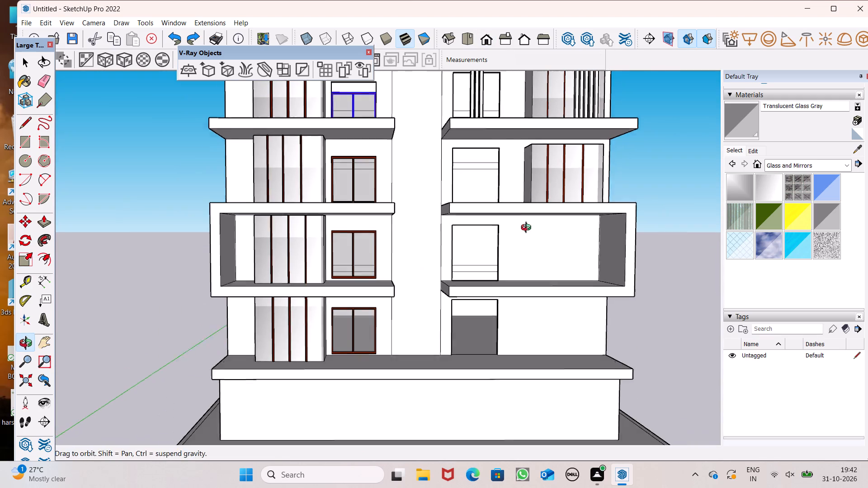
middle_click_drag(528, 229, 528, 240)
scroll(525, 236, "down", 5)
scroll(367, 161, "up", 7)
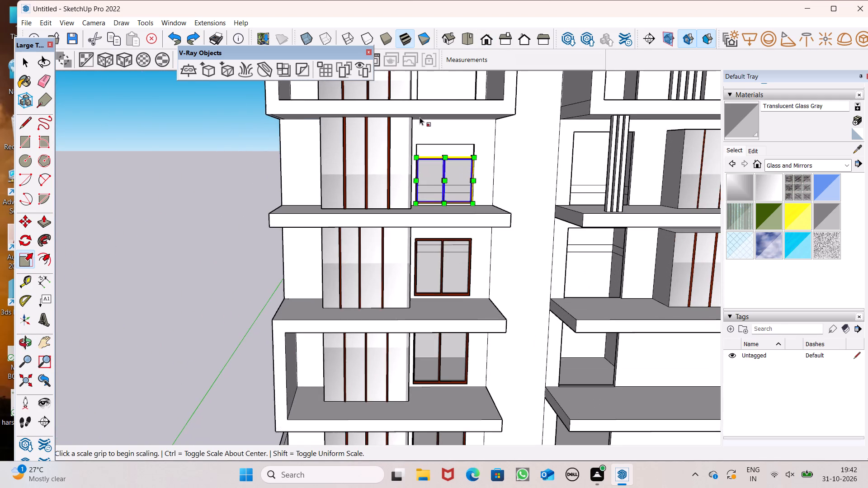
scroll(420, 117, "up", 4)
scroll(420, 117, "down", 3)
middle_click_drag(428, 148, 441, 183)
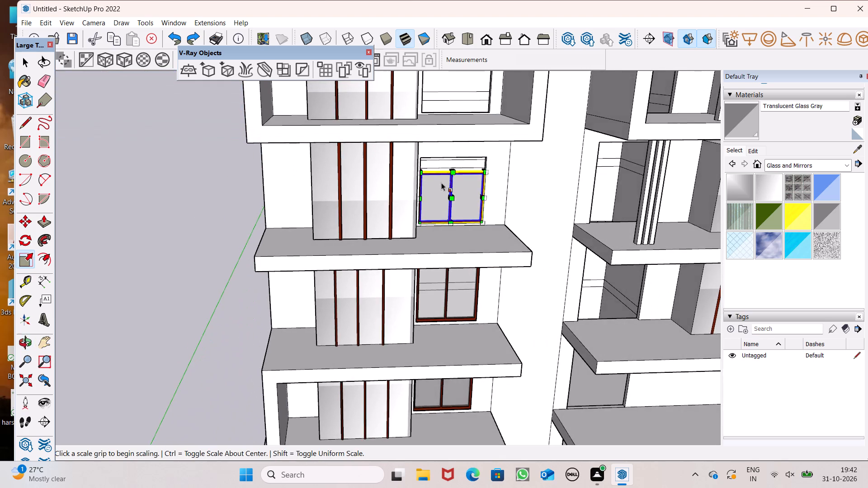
scroll(431, 174, "up", 8)
middle_click_drag(482, 191, 486, 222)
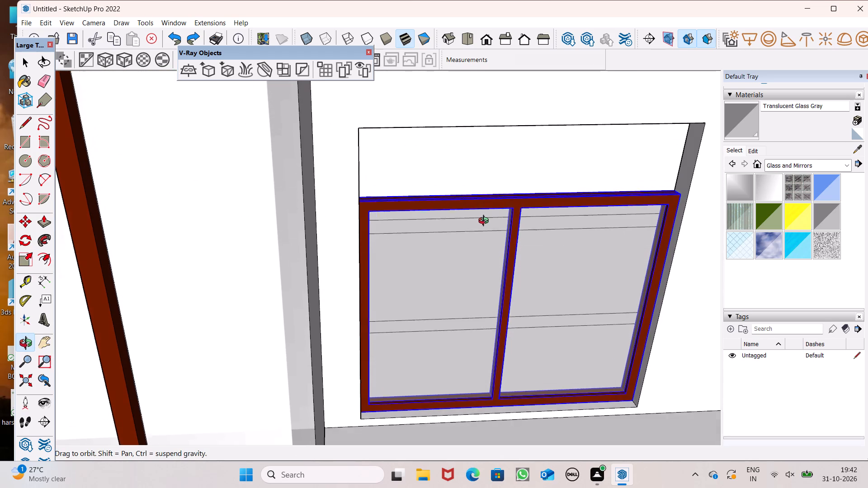
middle_click_drag(486, 222, 486, 227)
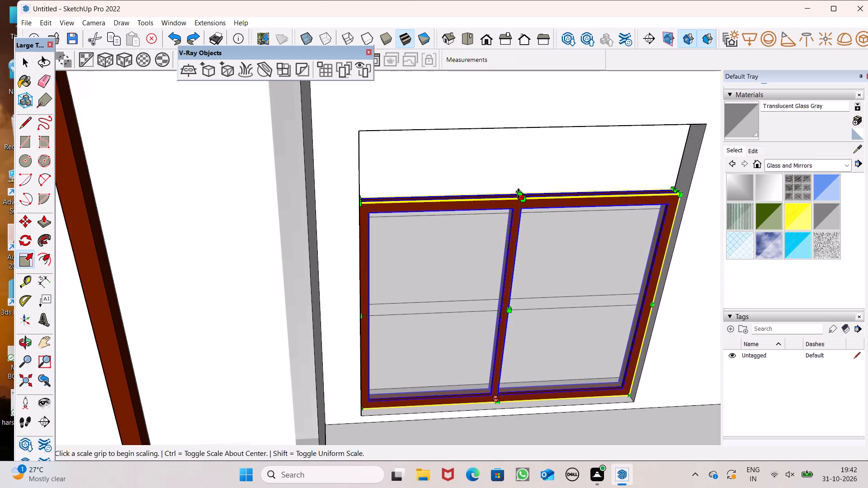
left_click_drag(519, 195, 520, 128)
left_click(520, 128)
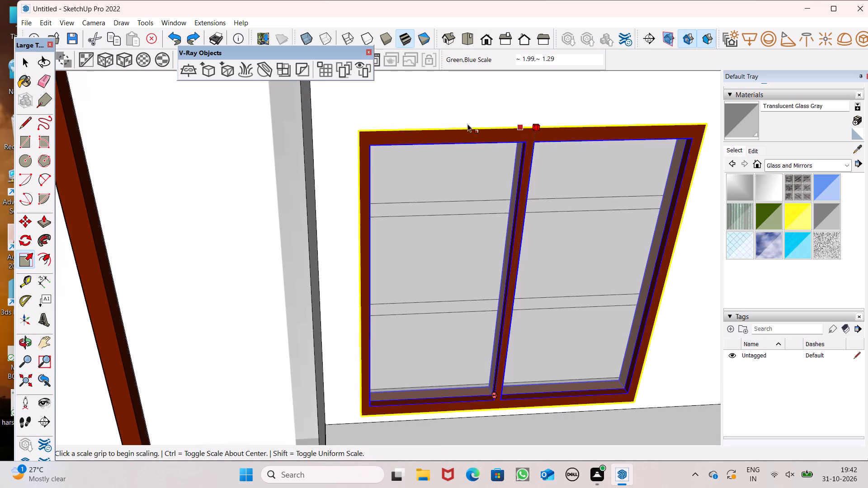
scroll(457, 127, "down", 11)
key("space")
scroll(454, 142, "down", 6)
middle_click_drag(477, 184, 439, 178)
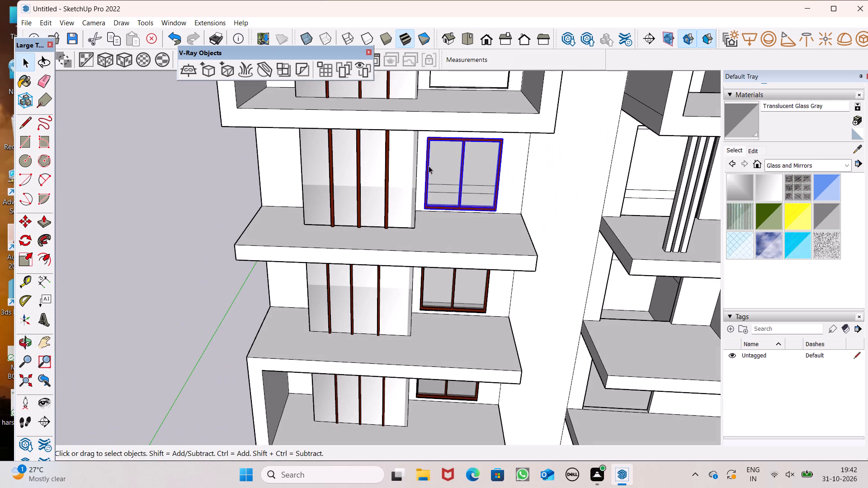
left_click(217, 177)
Move the fourth-level window by its lower right corner back into the opening's recess.
scroll(484, 277, "up", 10)
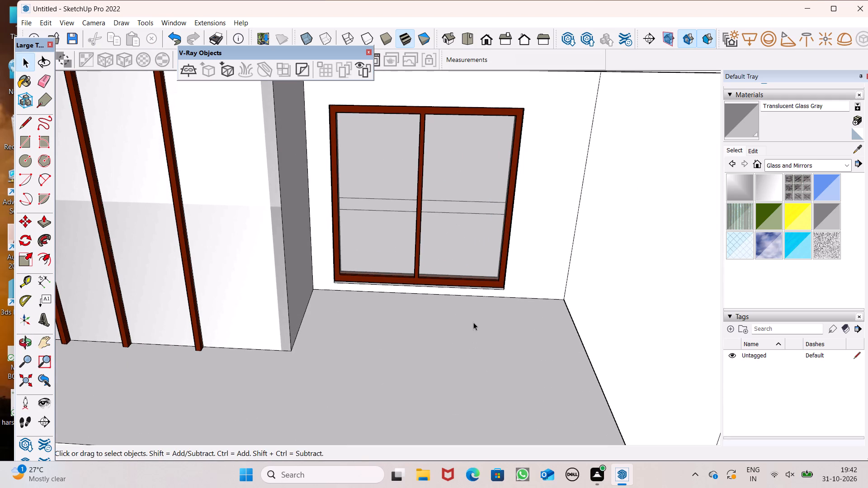
scroll(475, 312, "up", 8)
scroll(503, 284, "down", 13)
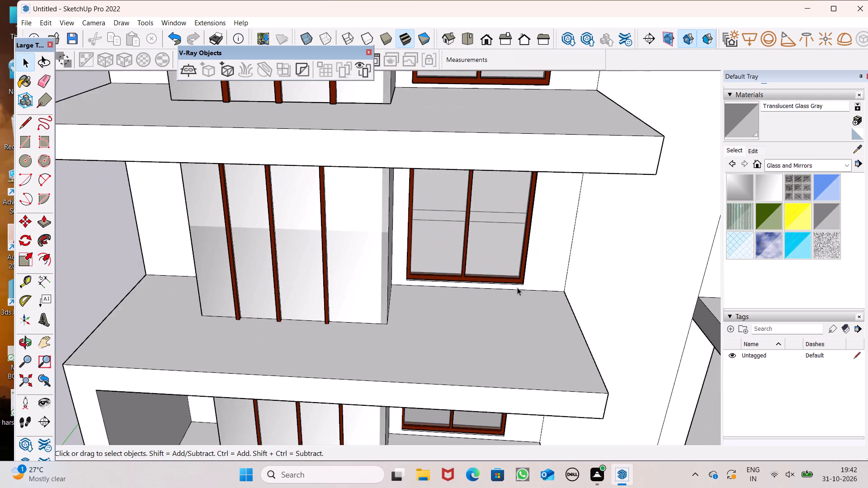
scroll(517, 287, "down", 3)
scroll(529, 135, "up", 9)
middle_click_drag(528, 162, 528, 231)
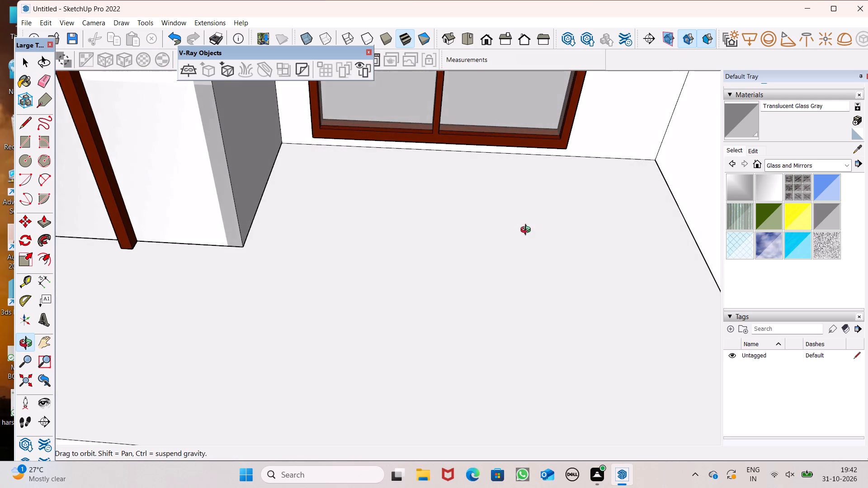
middle_click_drag(528, 231, 533, 190)
scroll(449, 139, "down", 6)
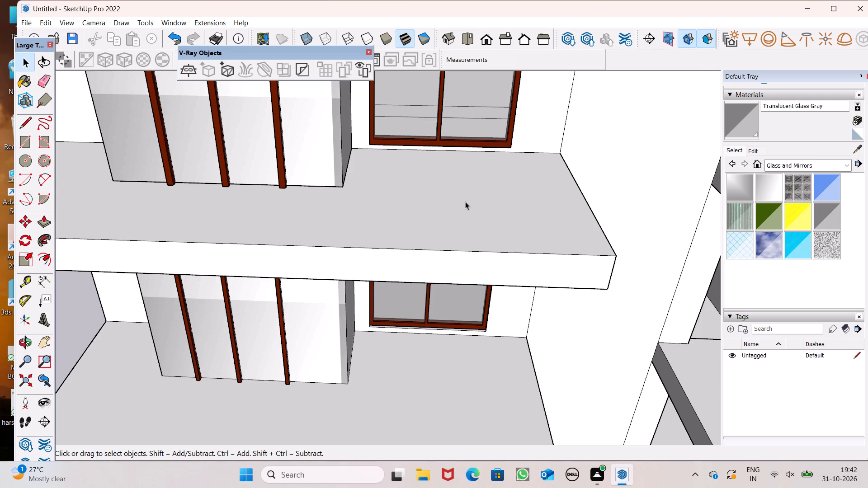
scroll(465, 242, "down", 5)
scroll(486, 96, "up", 7)
scroll(503, 207, "up", 7)
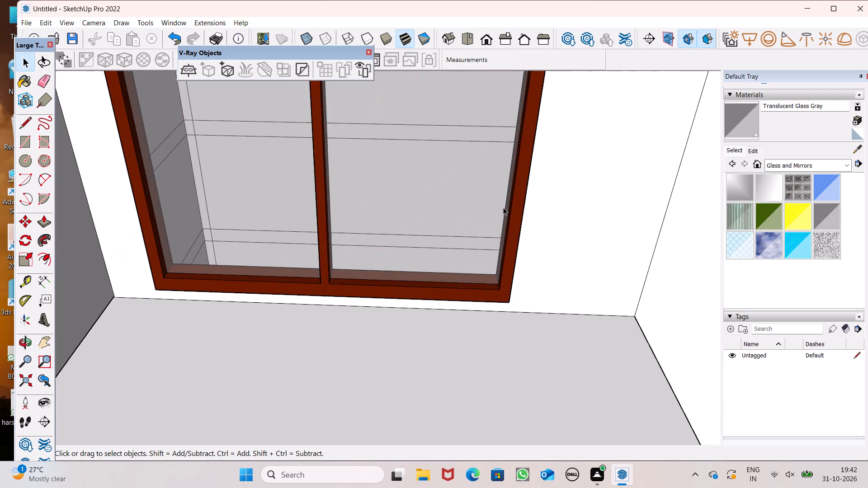
scroll(496, 244, "up", 6)
left_click(503, 321)
scroll(510, 323, "down", 1)
key("m")
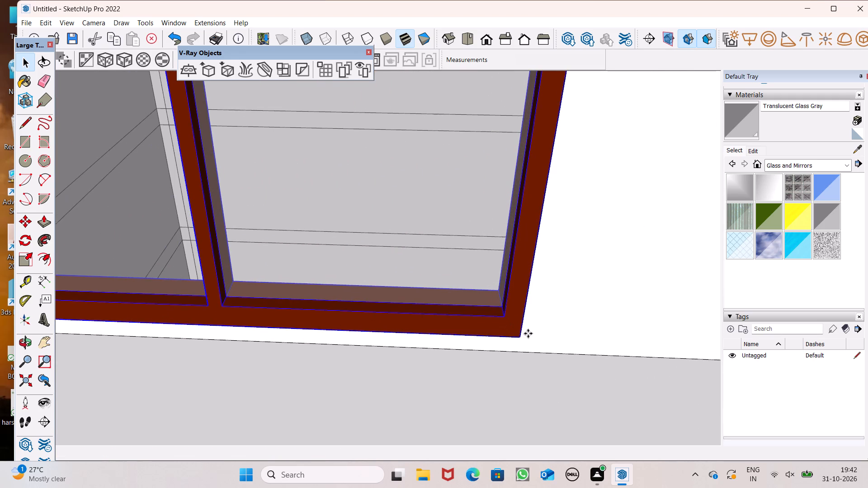
key("Return")
left_click_drag(521, 339, 511, 319)
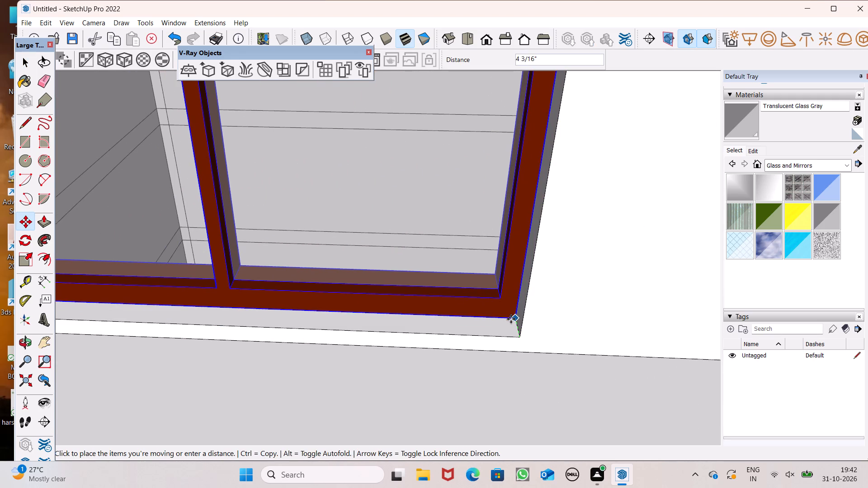
left_click_drag(511, 319, 514, 325)
Copy the fourth-level window by its lower right corner to the lower right corner of the fifth-level boxed balcony's opening.
scroll(495, 286, "down", 10)
scroll(527, 230, "down", 8)
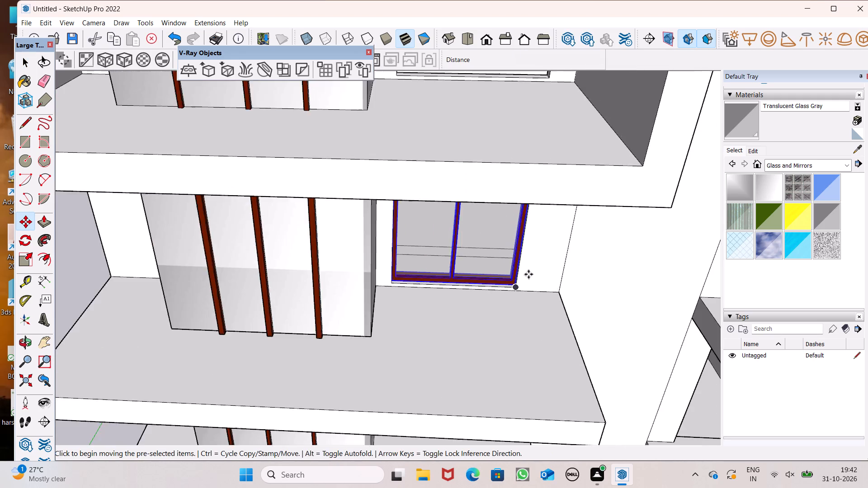
scroll(528, 281, "down", 7)
scroll(514, 260, "up", 8)
scroll(507, 284, "down", 3)
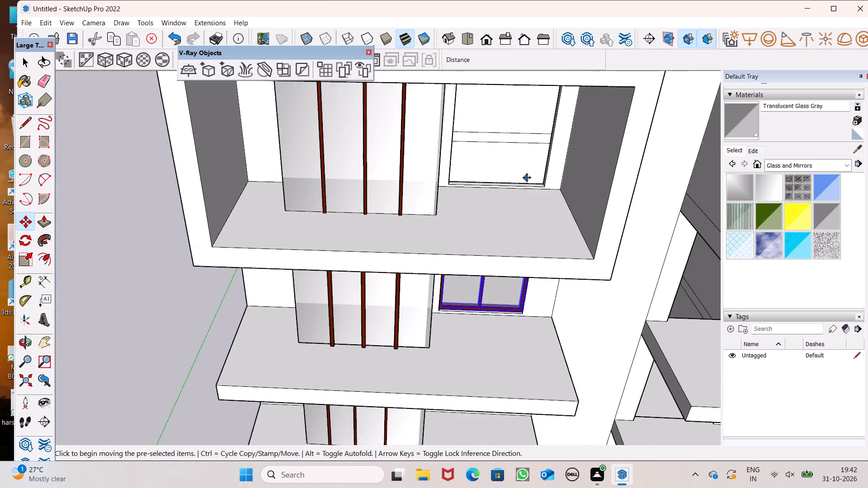
scroll(526, 178, "up", 5)
scroll(524, 195, "down", 5)
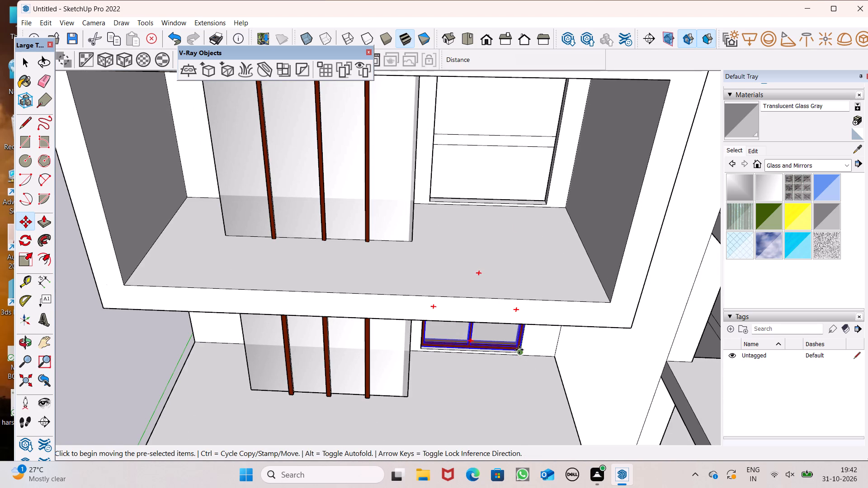
left_click_drag(518, 350, 543, 185)
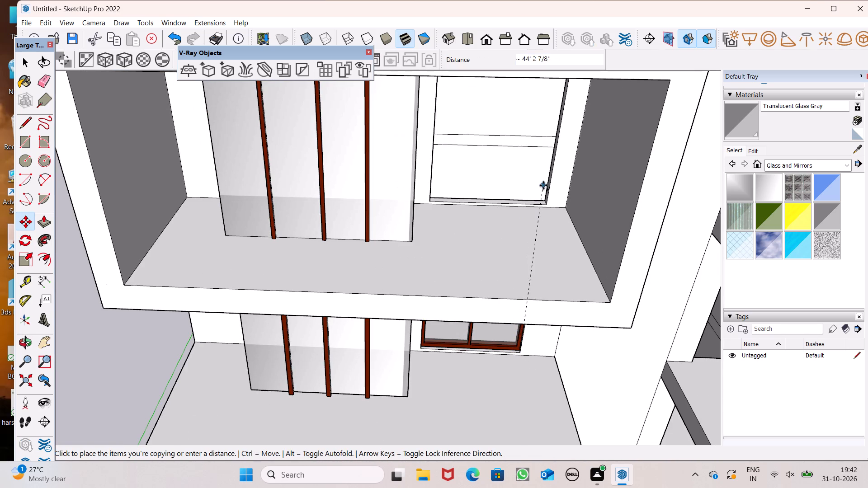
left_click_drag(543, 185, 545, 200)
Scale the fifth-level window's height along the blue axis by about 1.18, up to the opening's top edge.
scroll(526, 181, "up", 10)
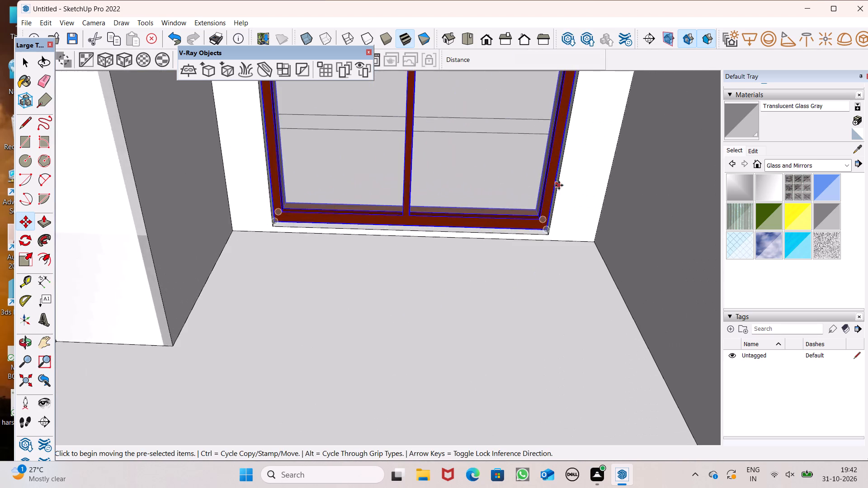
scroll(557, 249, "down", 11)
middle_click_drag(544, 272, 542, 210)
scroll(542, 210, "up", 1)
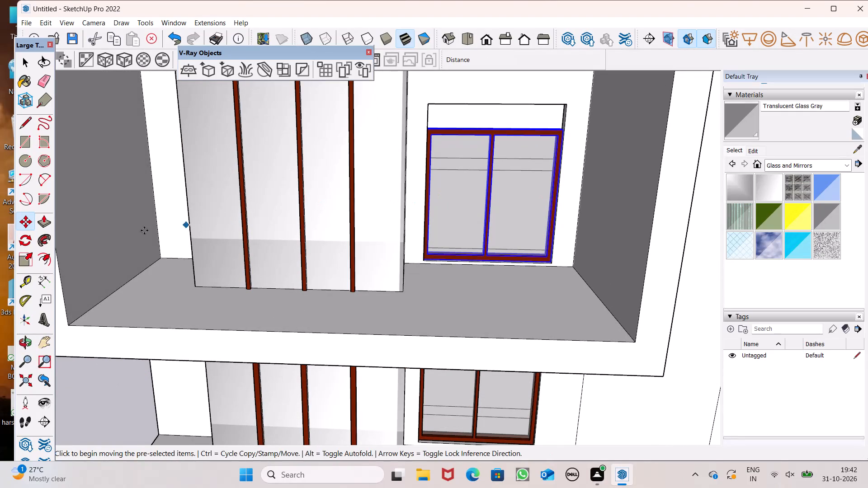
left_click(27, 266)
scroll(495, 113, "up", 8)
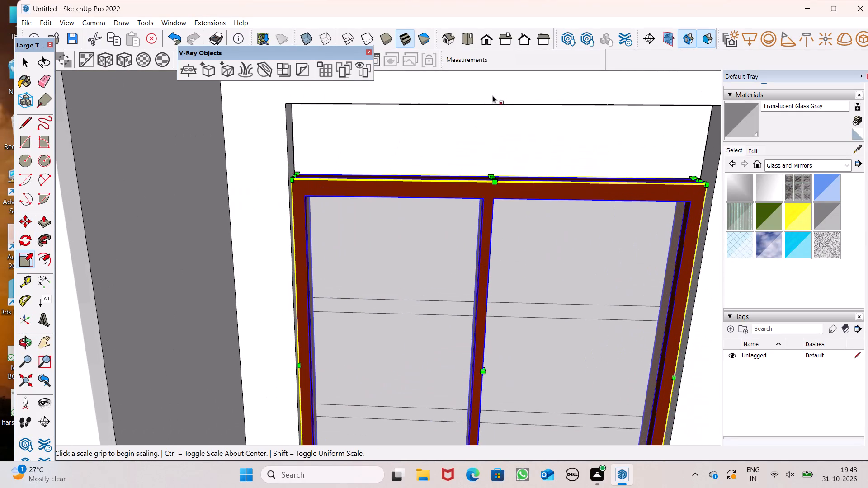
left_click_drag(494, 175, 481, 102)
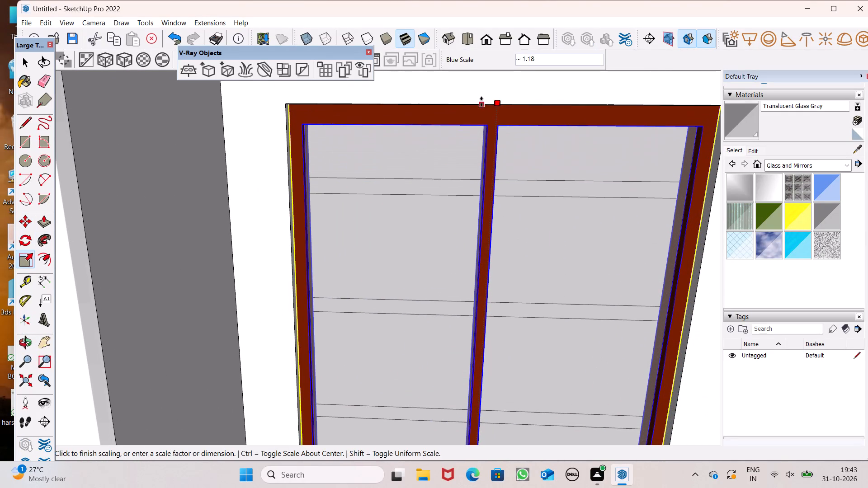
left_click_drag(481, 102, 481, 101)
scroll(462, 99, "down", 6)
key("space")
scroll(460, 116, "down", 11)
middle_click_drag(447, 194, 452, 178)
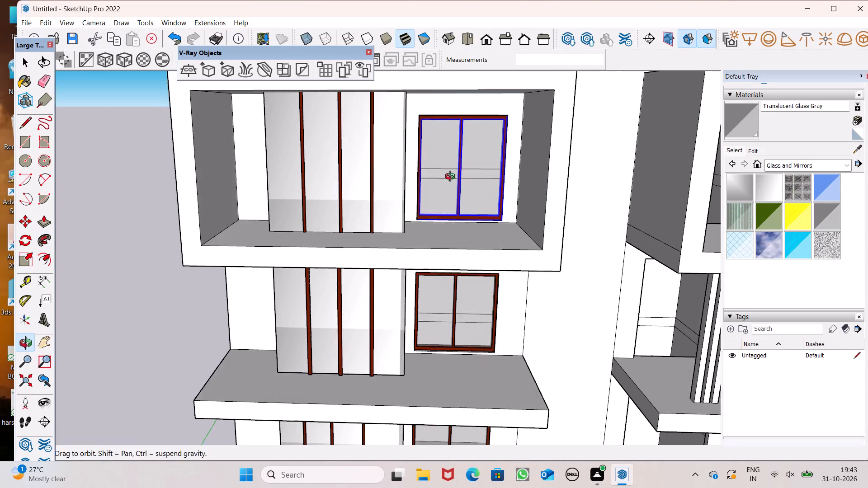
middle_click_drag(452, 178, 451, 177)
scroll(442, 174, "down", 10)
left_click(299, 195)
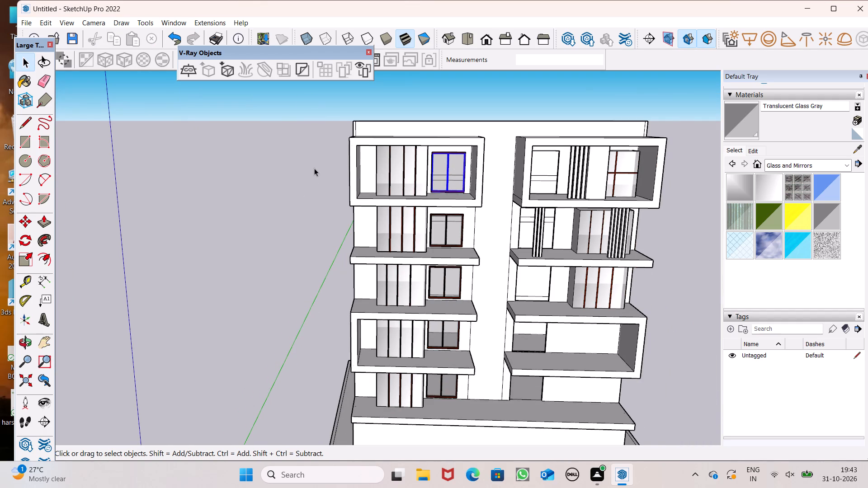
Copy the left column's second-level window by its lower right corner about 22' 1/4" to the right column's first-level opening.
scroll(314, 168, "down", 6)
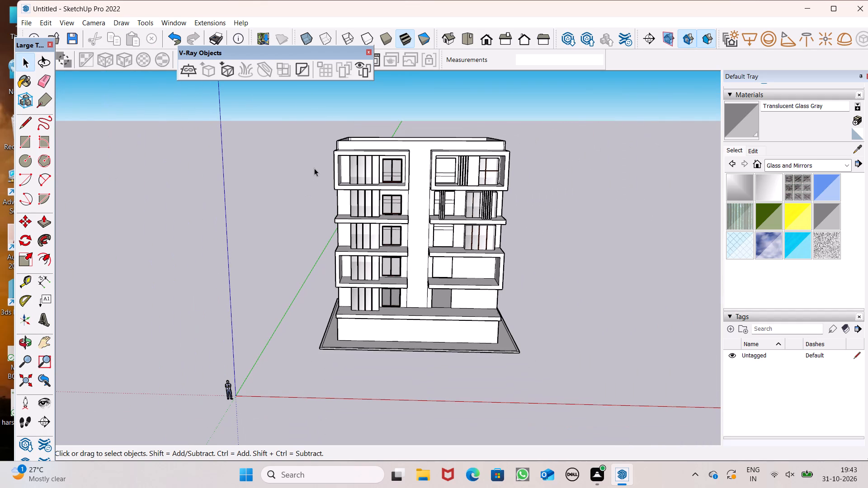
scroll(316, 173, "down", 1)
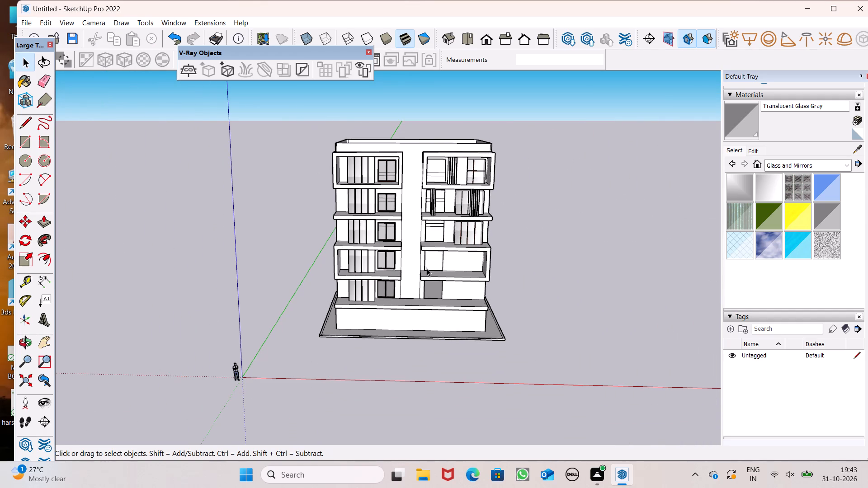
scroll(461, 281, "up", 4)
scroll(346, 258, "up", 5)
left_click(346, 253)
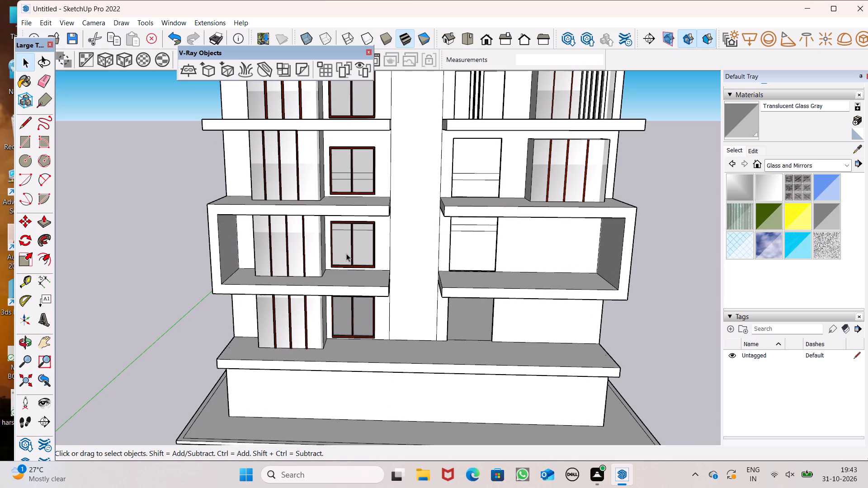
key("m")
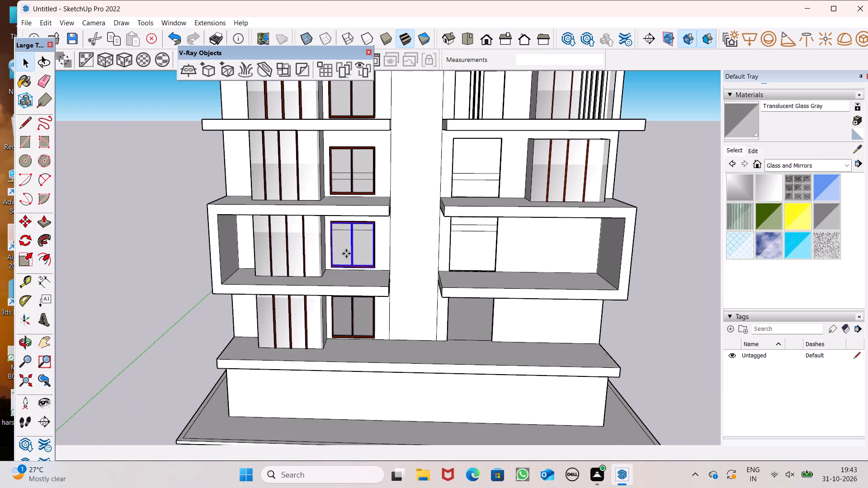
key("Return")
scroll(405, 307, "up", 2)
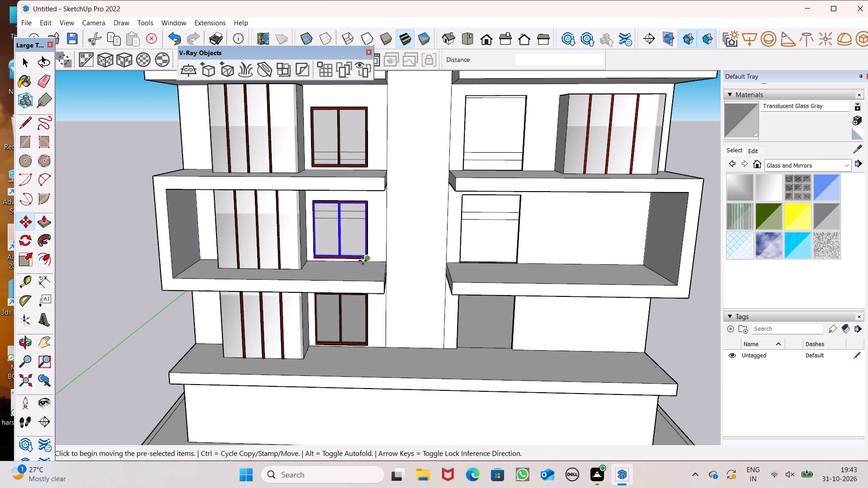
left_click_drag(366, 259, 512, 350)
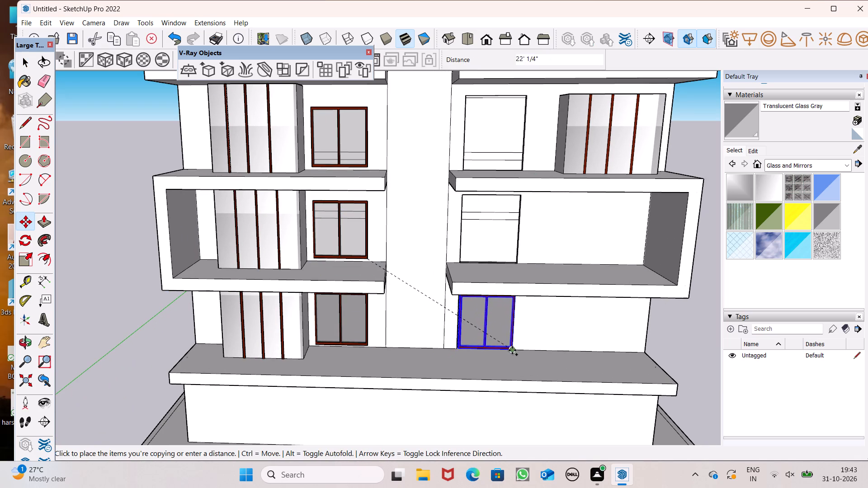
left_click_drag(512, 350, 512, 350)
Examine the fit of the copied window in the right column's first-level opening.
middle_click_drag(518, 352, 510, 286)
scroll(510, 286, "up", 8)
middle_click_drag(509, 312, 524, 327)
scroll(535, 388, "up", 1)
middle_click_drag(543, 413, 618, 461)
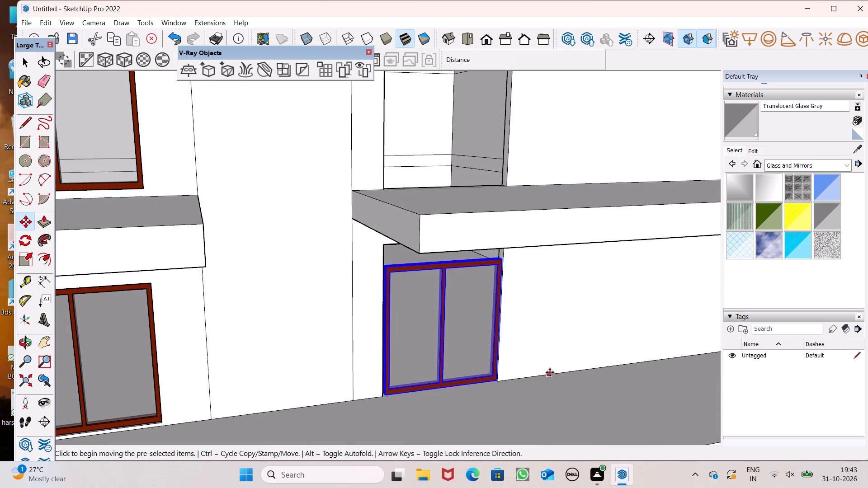
scroll(550, 372, "down", 5)
middle_click_drag(541, 353, 548, 362)
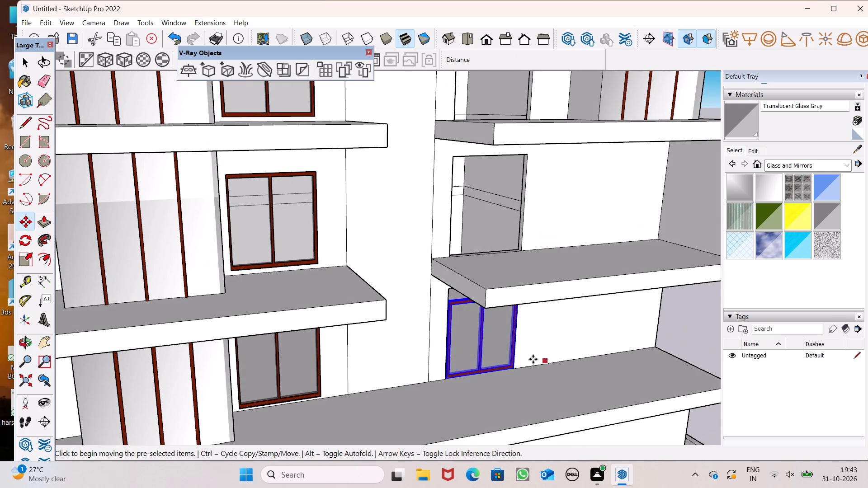
scroll(498, 368, "up", 8)
middle_click_drag(540, 371, 530, 385)
scroll(528, 385, "up", 2)
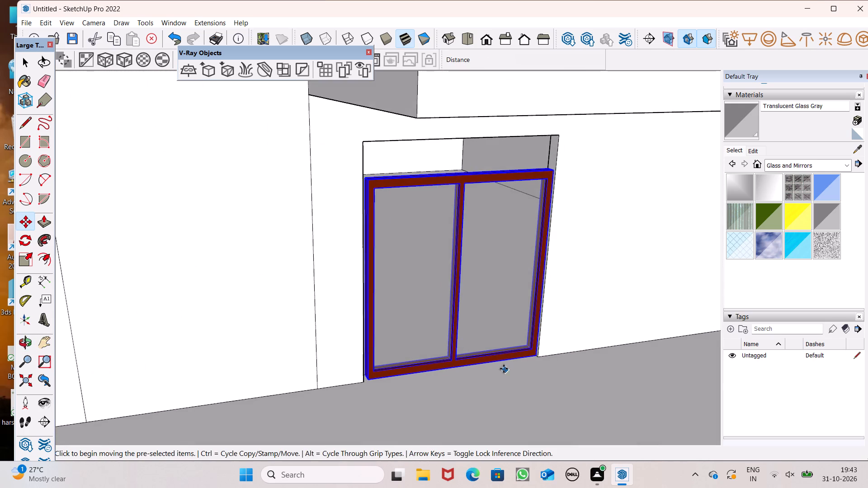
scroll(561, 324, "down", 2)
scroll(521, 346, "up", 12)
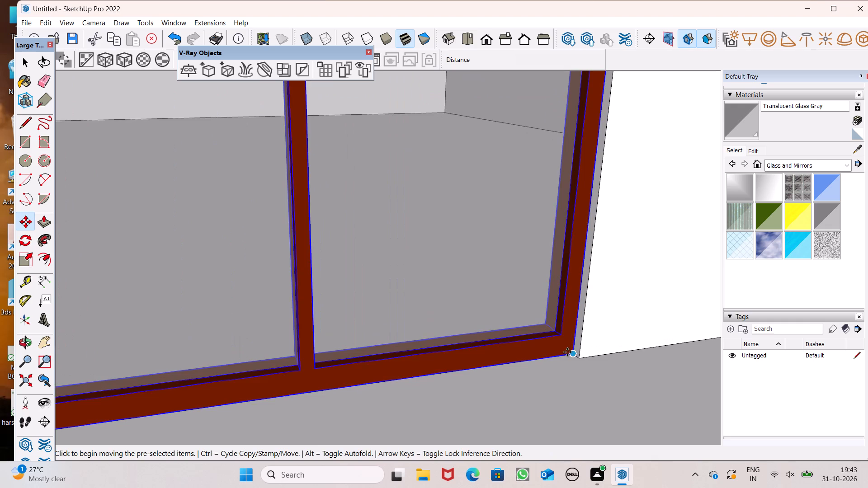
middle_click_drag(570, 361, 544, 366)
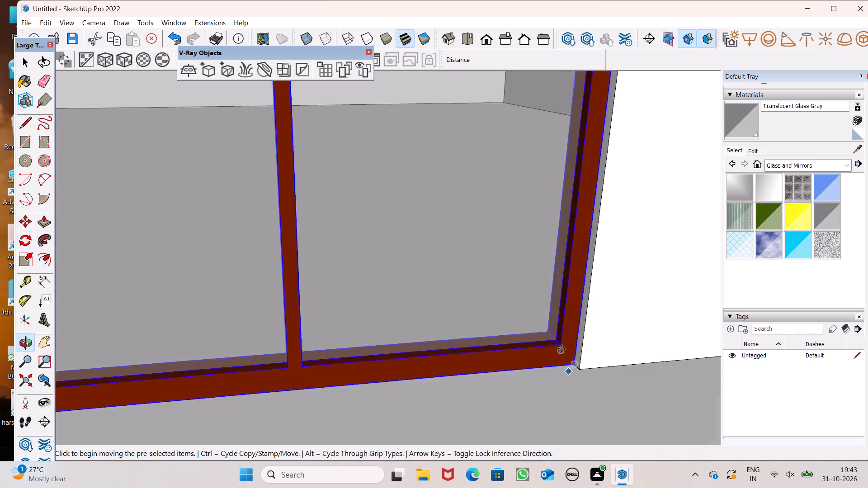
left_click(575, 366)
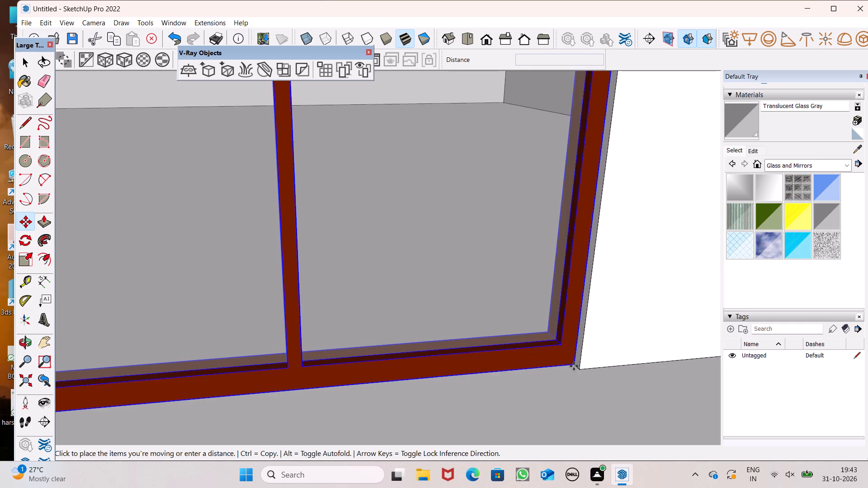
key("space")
Scale the right column's first-level window along the red axis out to the opening's left edge.
scroll(582, 316, "down", 7)
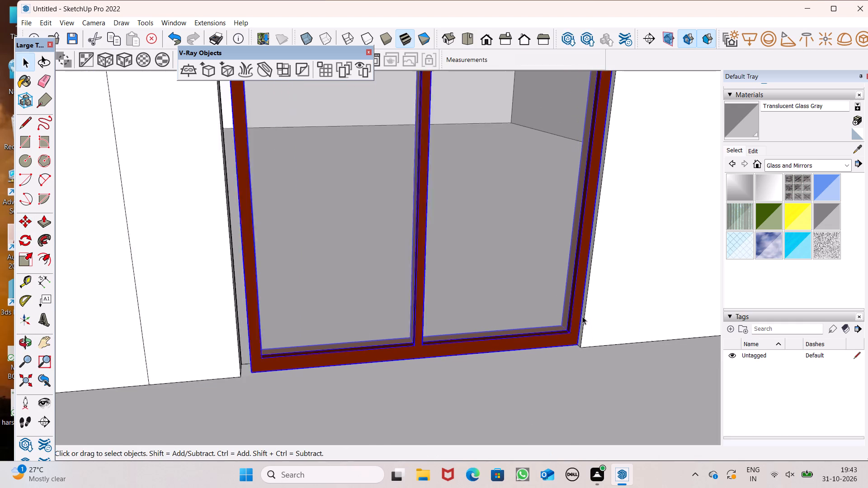
scroll(582, 316, "down", 2)
scroll(571, 270, "down", 3)
middle_click_drag(548, 307, 557, 335)
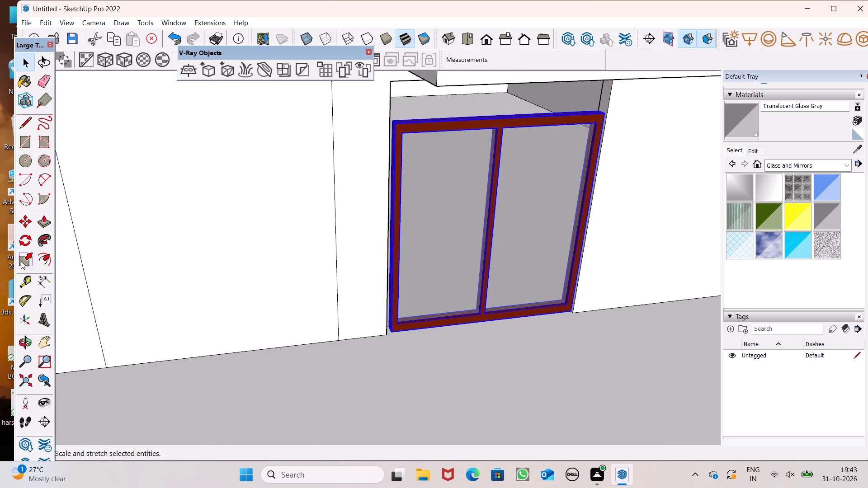
left_click(21, 260)
scroll(217, 230, "up", 5)
scroll(219, 238, "down", 4)
middle_click_drag(308, 279, 299, 289)
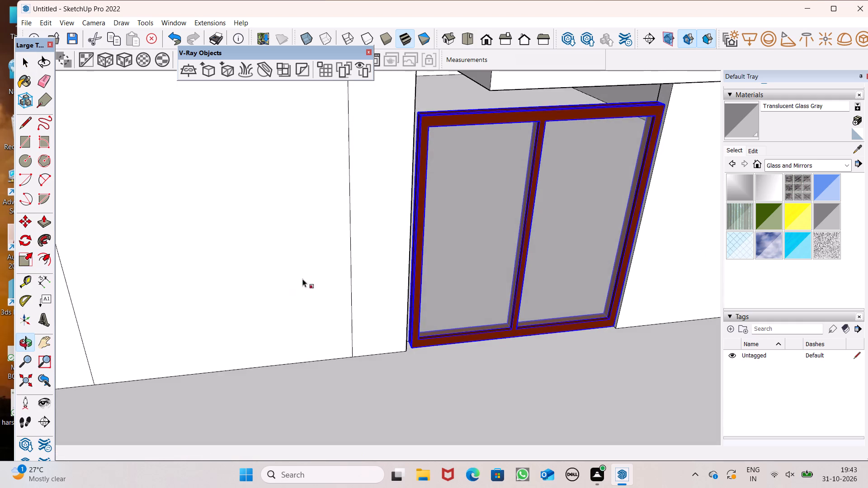
scroll(379, 250, "up", 5)
left_click_drag(435, 234, 426, 236)
scroll(377, 291, "down", 7)
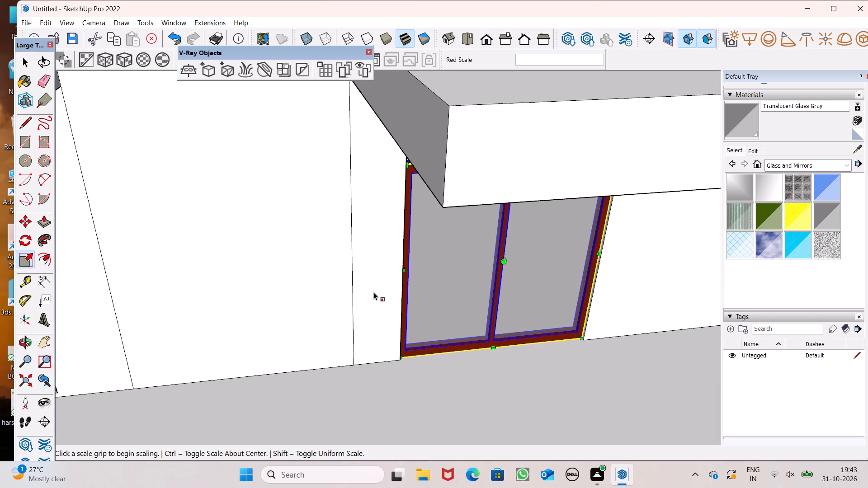
Scale the right column's first-level window's height along the blue axis up to the opening's top edge.
scroll(387, 276, "down", 1)
middle_click_drag(492, 232, 519, 163)
scroll(471, 132, "up", 7)
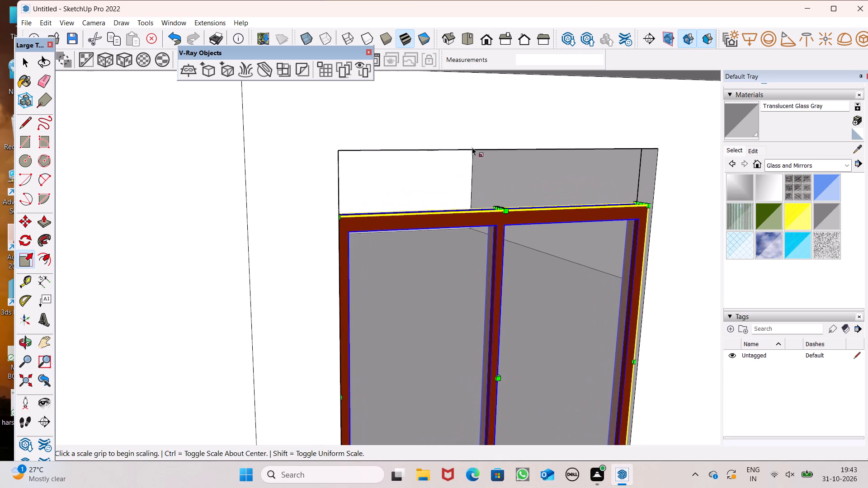
left_click_drag(500, 219, 473, 152)
scroll(446, 144, "down", 14)
middle_click_drag(453, 204, 389, 210)
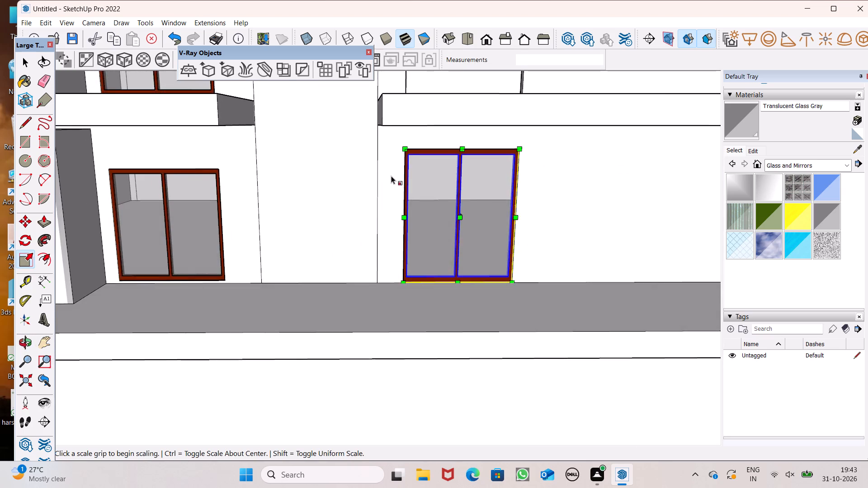
scroll(391, 176, "down", 9)
key("space")
left_click(613, 199)
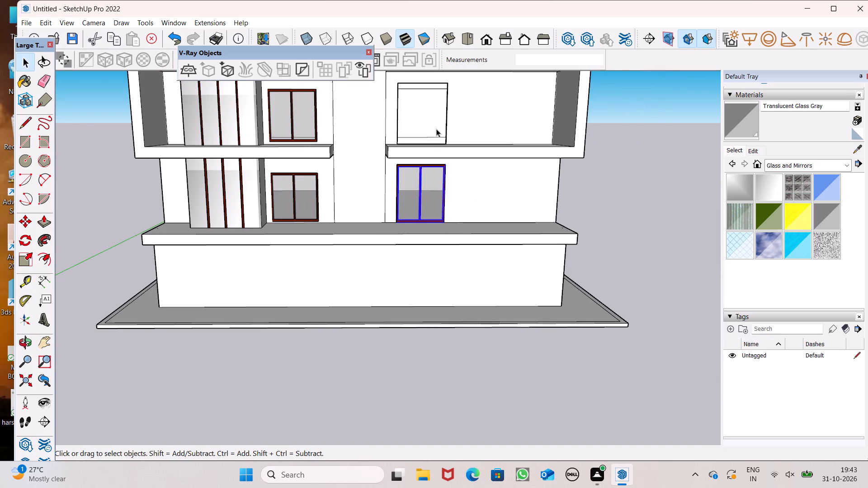
Copy the right column's first-level window by its lower right corner up about 11' 5" to the second-level opening.
scroll(417, 106, "up", 5)
scroll(416, 115, "down", 5)
left_click(424, 228)
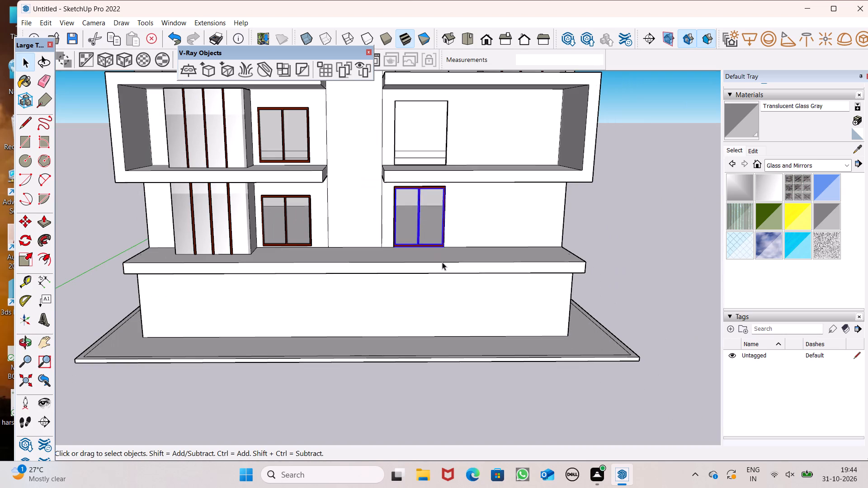
key("m")
key("Return")
scroll(449, 268, "down", 1)
scroll(434, 218, "down", 3)
scroll(415, 142, "up", 7)
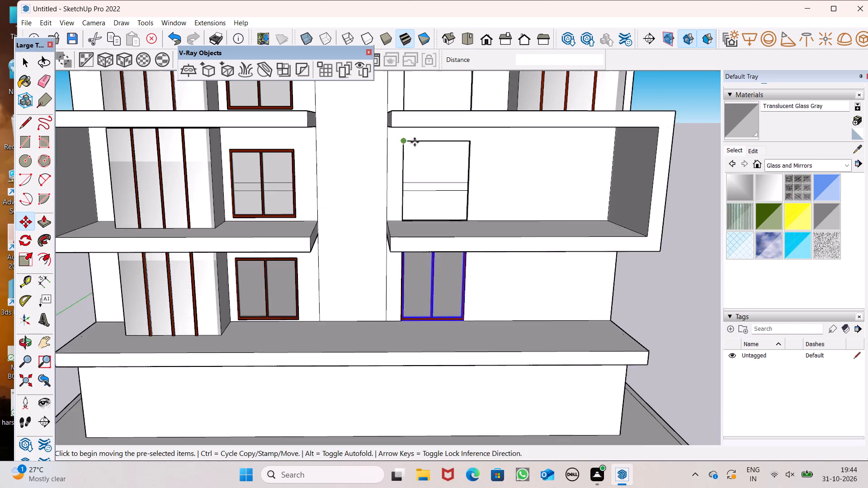
left_click_drag(467, 340, 468, 232)
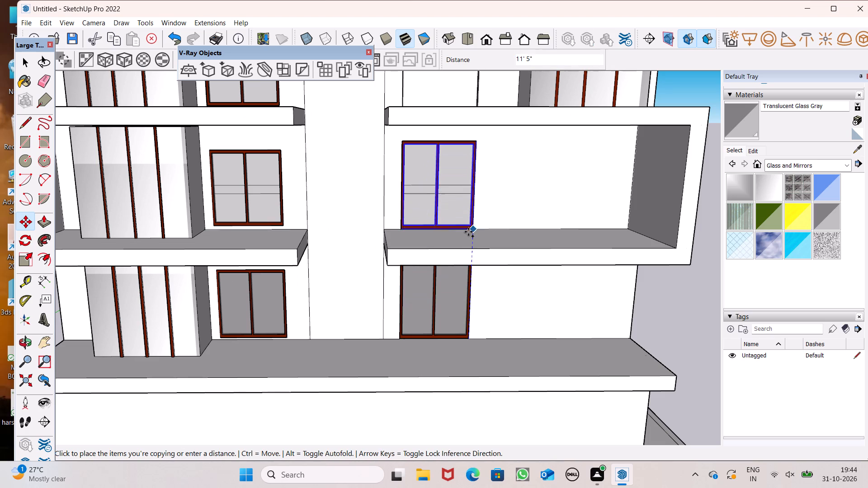
left_click_drag(468, 232, 471, 229)
Copy the right column's second-level window by its lower right corner to the lower right corner of the third-level opening.
scroll(472, 229, "up", 7)
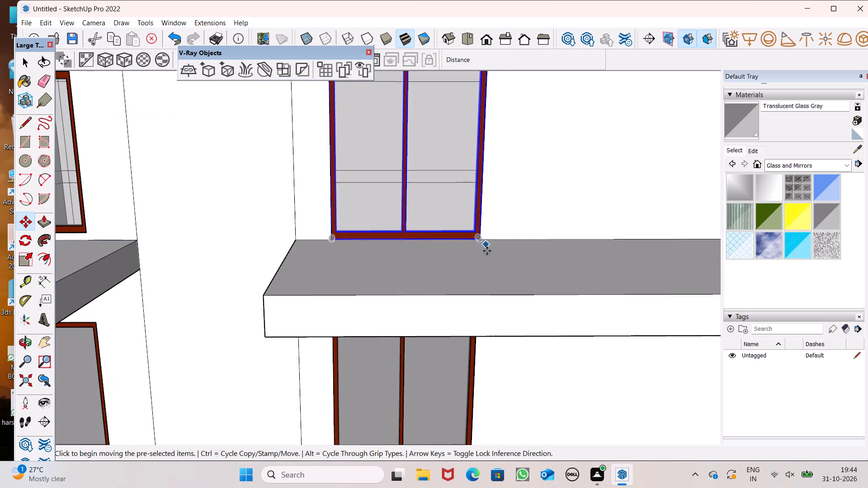
middle_click_drag(487, 254, 459, 222)
scroll(460, 287, "down", 7)
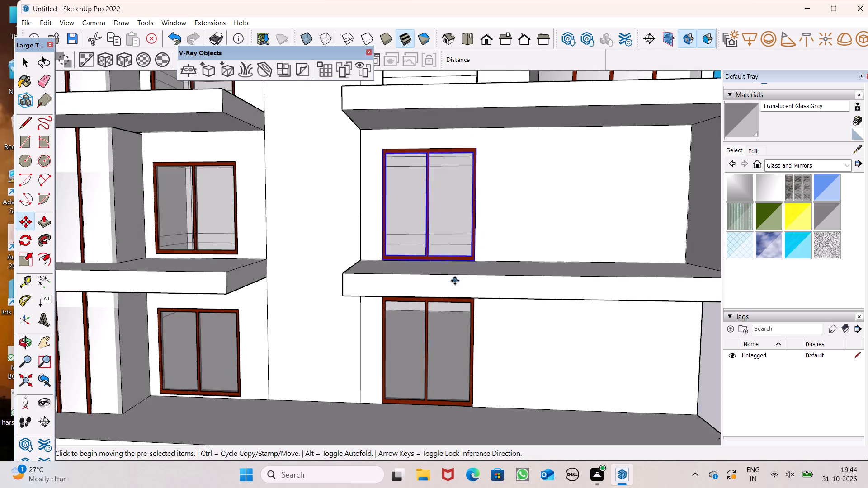
scroll(454, 316, "down", 8)
scroll(419, 171, "up", 7)
scroll(419, 178, "down", 4)
scroll(457, 270, "up", 4)
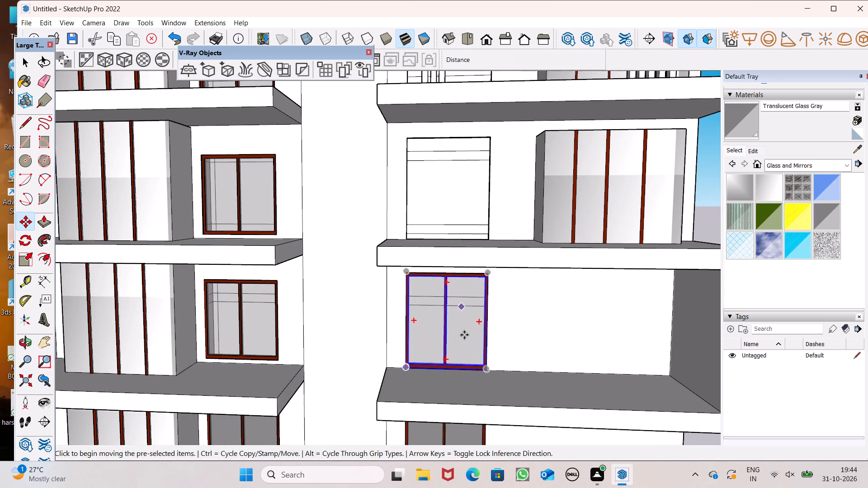
left_click_drag(487, 369, 478, 247)
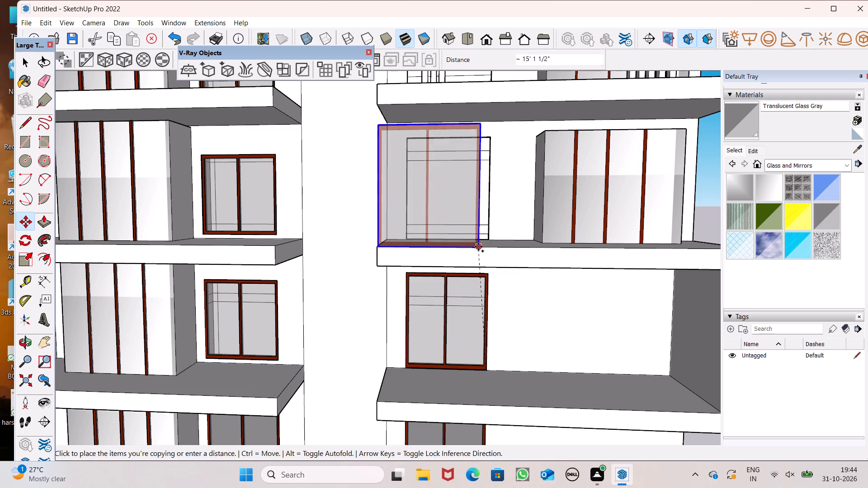
left_click_drag(478, 247, 484, 237)
middle_click_drag(488, 242, 508, 279)
scroll(480, 226, "up", 6)
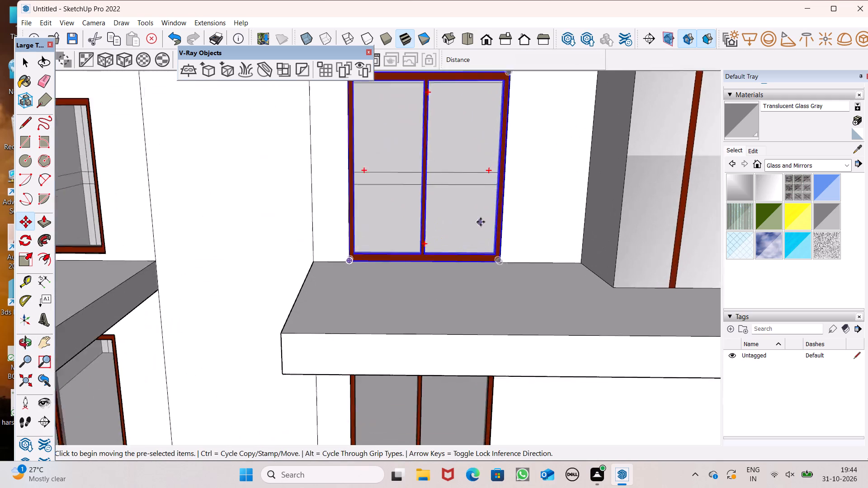
scroll(481, 222, "up", 2)
scroll(502, 263, "up", 7)
middle_click_drag(513, 307, 505, 294)
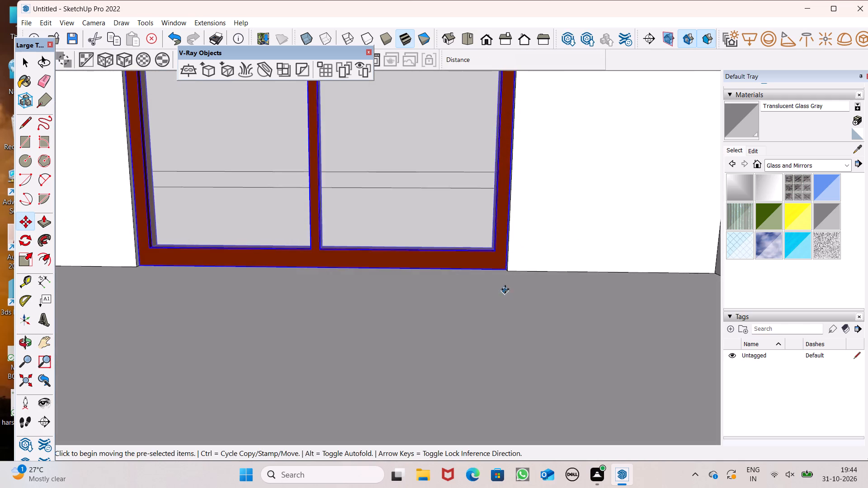
scroll(505, 283, "up", 4)
key("space")
Scale the right column's third-level window's height along the blue axis up to the opening's top edge.
scroll(508, 270, "down", 16)
scroll(467, 255, "down", 5)
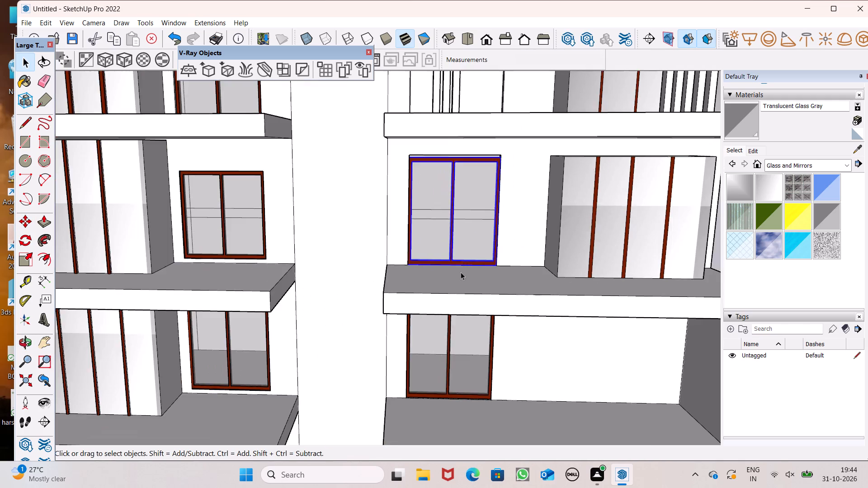
scroll(461, 273, "down", 5)
scroll(474, 211, "up", 7)
scroll(456, 189, "down", 2)
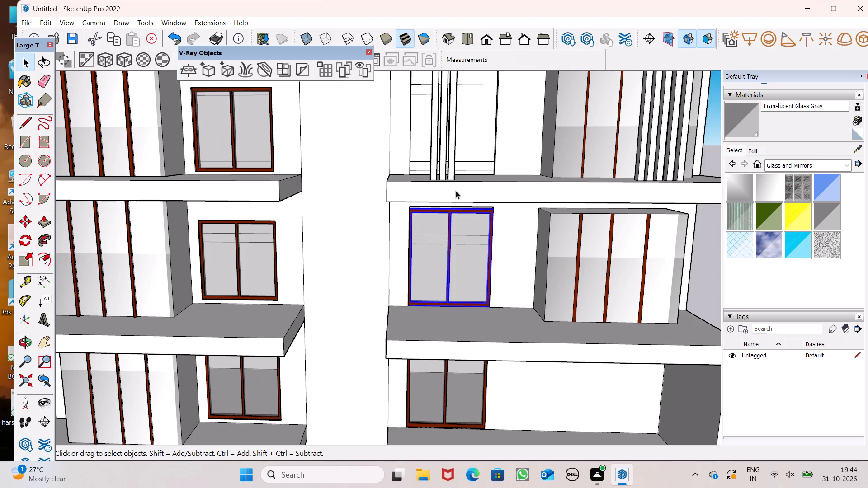
scroll(456, 196, "up", 8)
middle_click_drag(416, 215, 456, 183)
scroll(440, 185, "up", 4)
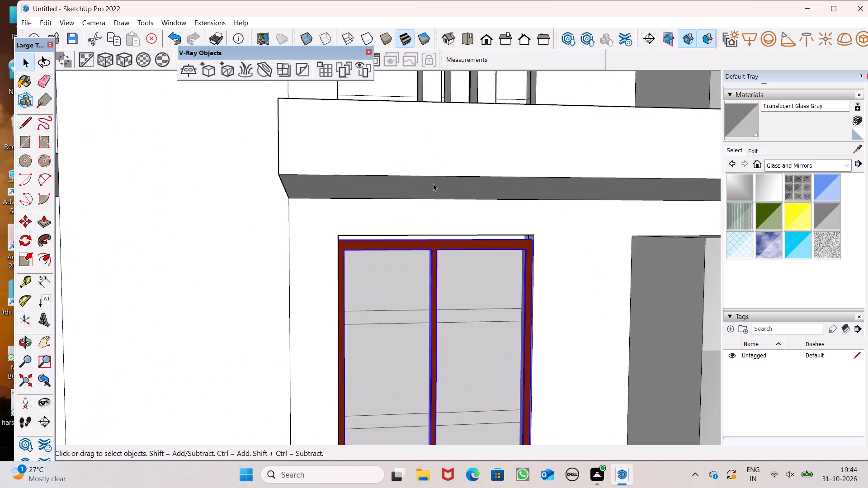
scroll(389, 170, "up", 2)
scroll(436, 202, "down", 2)
middle_click_drag(419, 235, 426, 230)
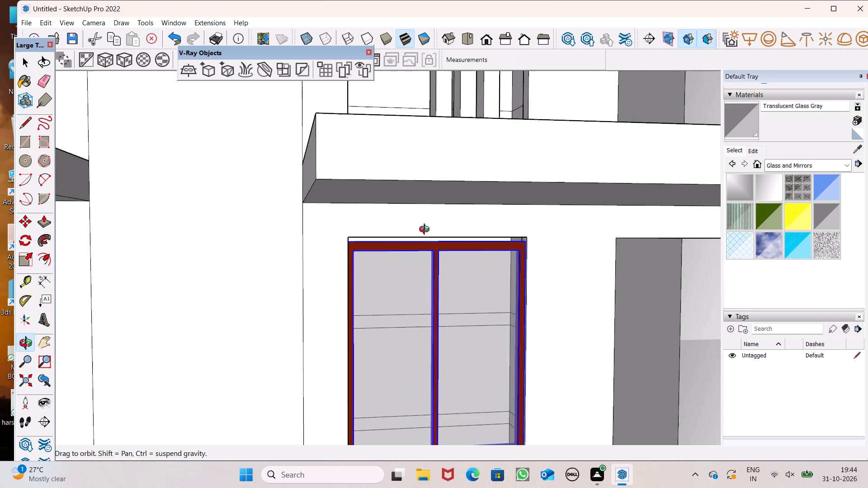
middle_click_drag(426, 230, 476, 231)
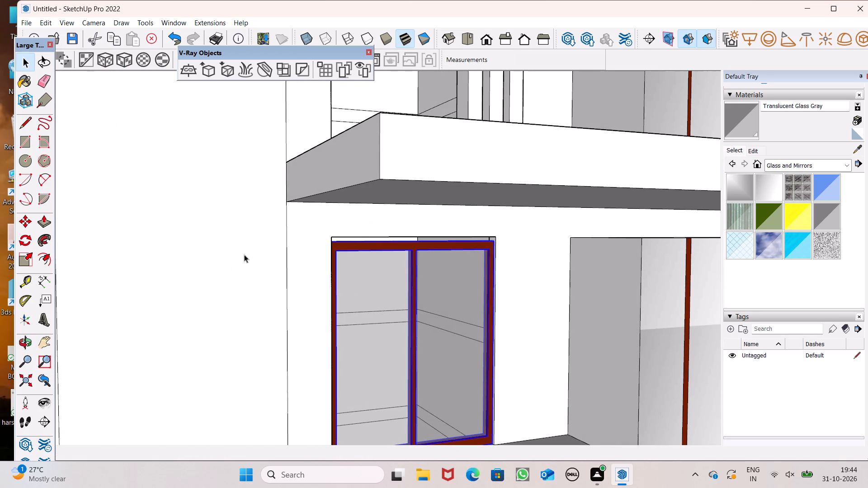
left_click(24, 260)
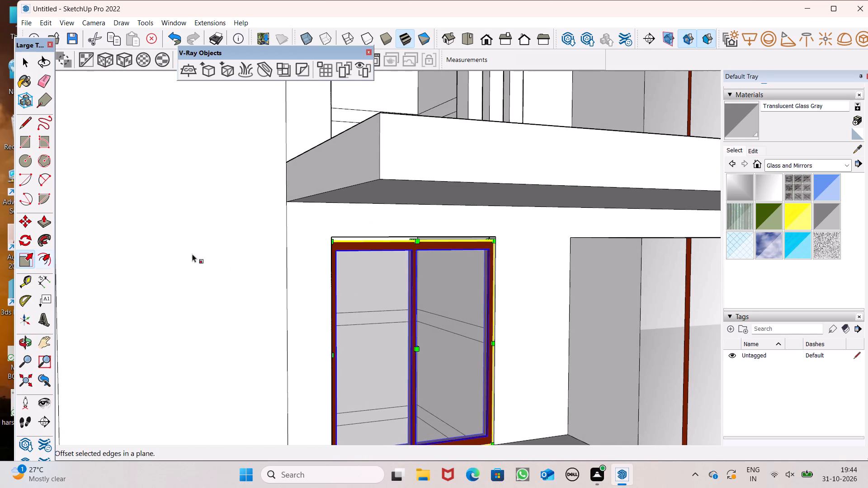
middle_click_drag(266, 246, 349, 272)
scroll(343, 243, "up", 6)
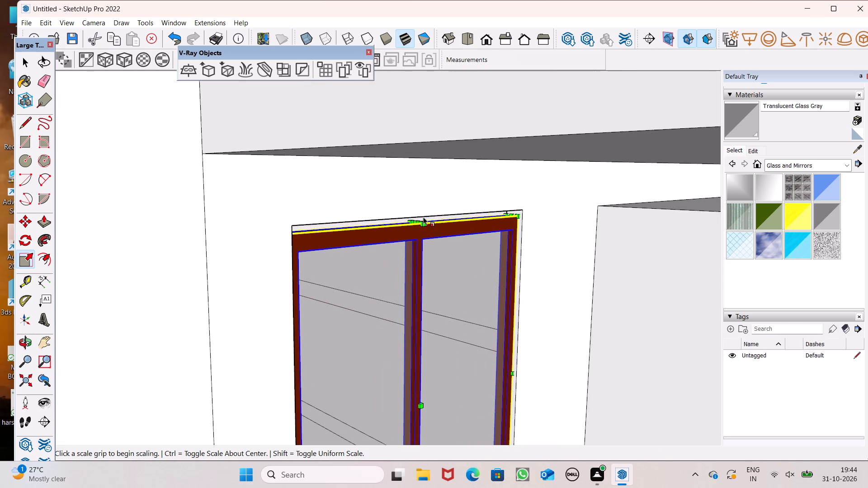
left_click_drag(417, 220, 415, 215)
scroll(385, 206, "down", 7)
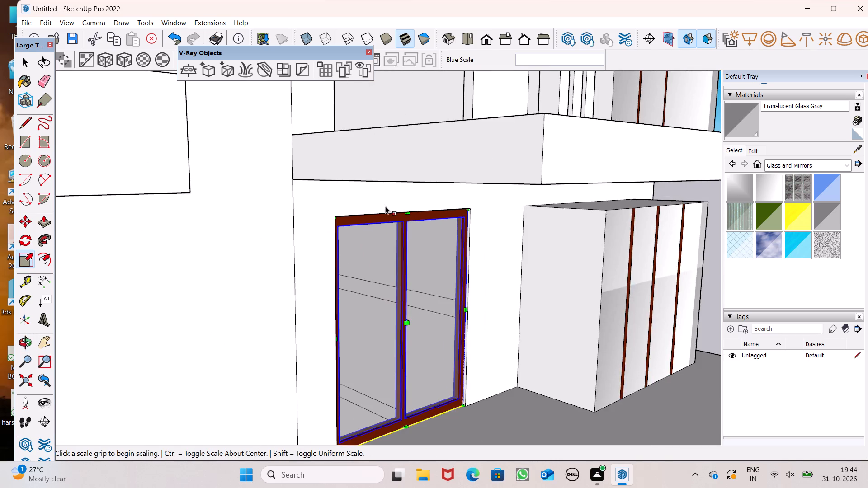
middle_click_drag(439, 265, 370, 241)
scroll(363, 215, "down", 10)
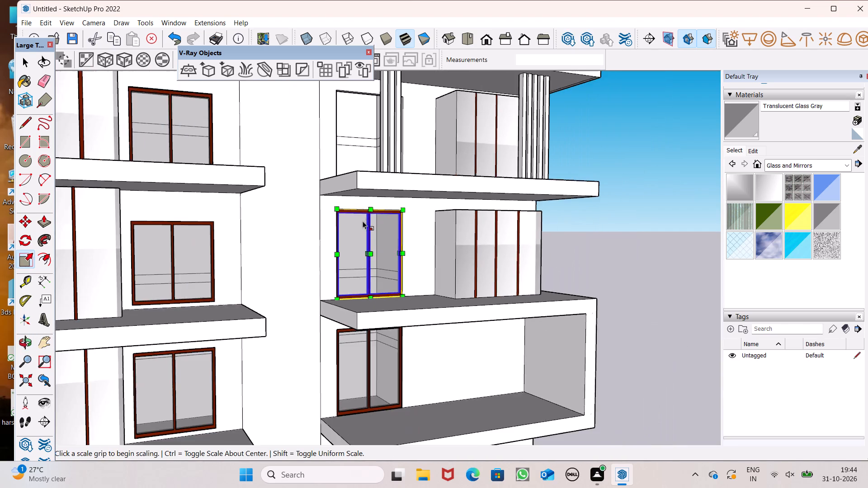
scroll(360, 229, "down", 5)
middle_click_drag(238, 315, 151, 328)
key("space")
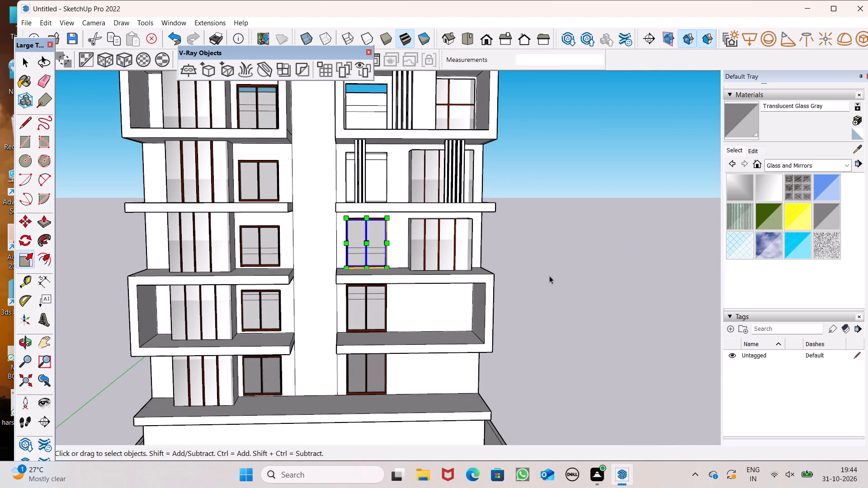
scroll(572, 210, "down", 4)
middle_click_drag(569, 225, 555, 242)
scroll(551, 244, "up", 1)
left_click(547, 244)
Copy the right column's third-level window by its lower right corner to the fourth-level opening behind the vertical fins.
scroll(387, 240, "up", 7)
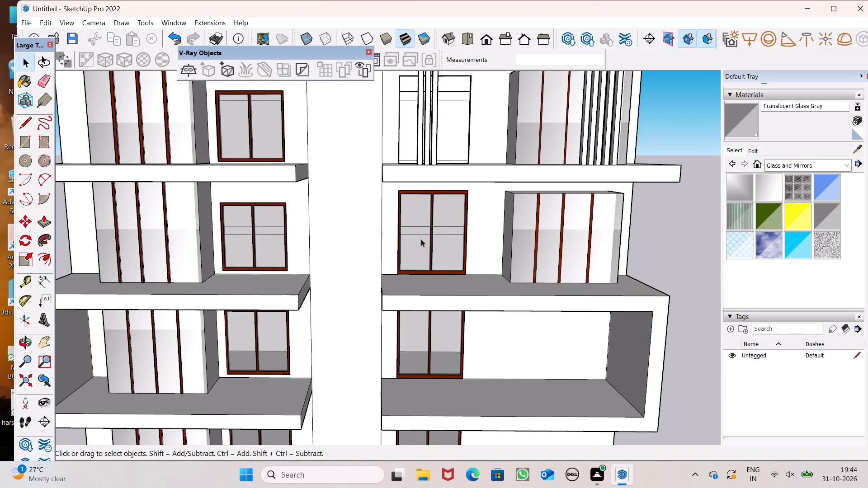
left_click(421, 239)
scroll(434, 248, "down", 3)
middle_click_drag(464, 261, 441, 317)
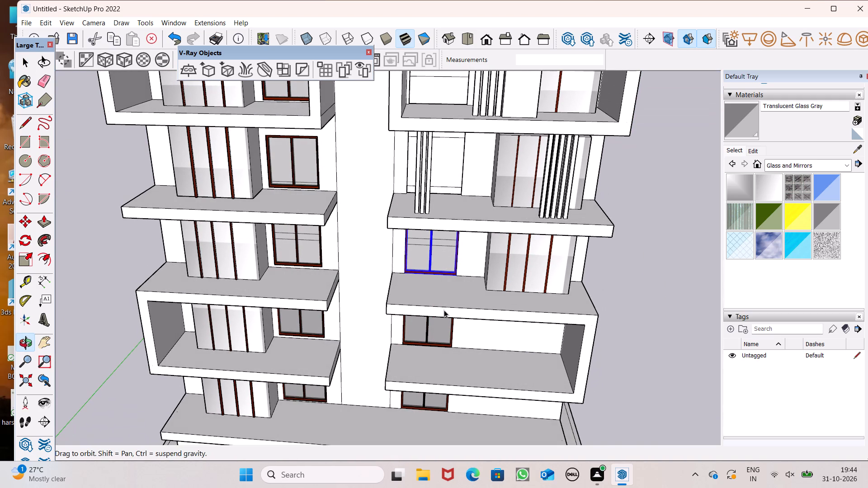
key("m")
key("Return")
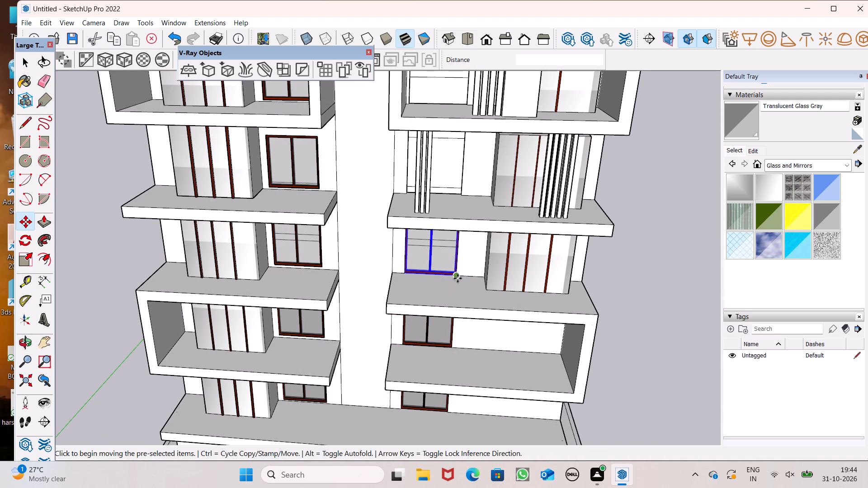
left_click_drag(458, 278, 463, 196)
scroll(474, 211, "down", 3)
middle_click_drag(474, 205, 481, 107)
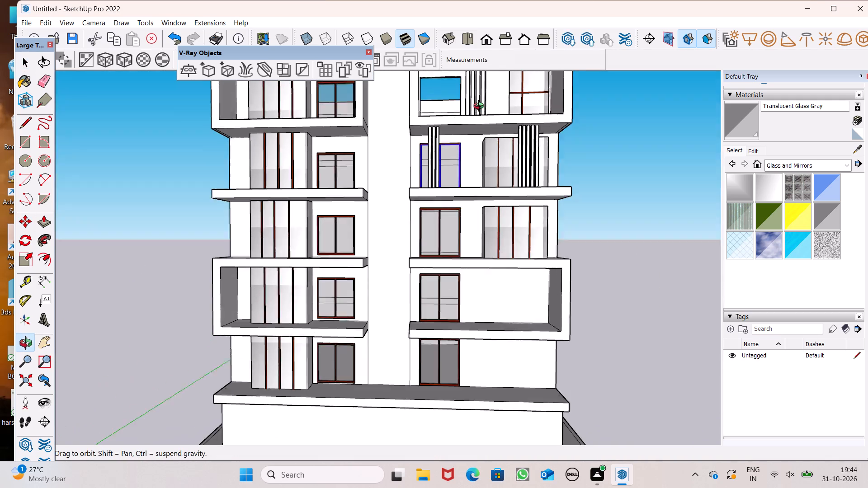
middle_click_drag(481, 107, 465, 107)
key("space")
left_click(660, 168)
scroll(456, 119, "up", 9)
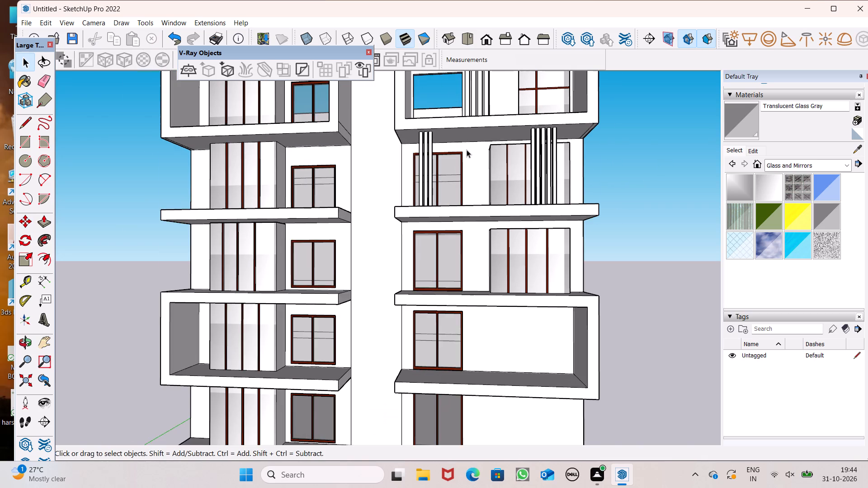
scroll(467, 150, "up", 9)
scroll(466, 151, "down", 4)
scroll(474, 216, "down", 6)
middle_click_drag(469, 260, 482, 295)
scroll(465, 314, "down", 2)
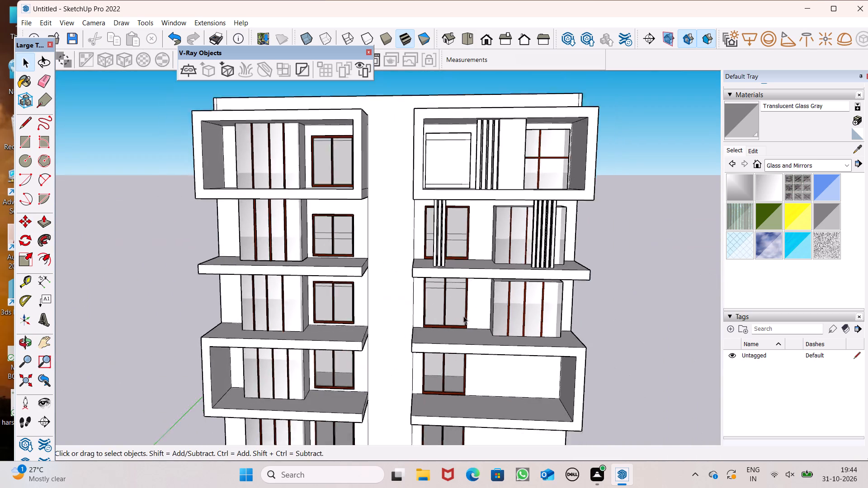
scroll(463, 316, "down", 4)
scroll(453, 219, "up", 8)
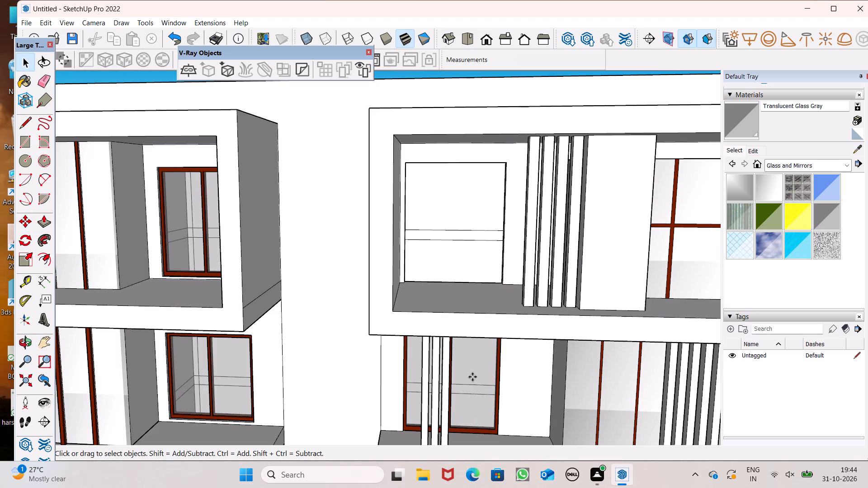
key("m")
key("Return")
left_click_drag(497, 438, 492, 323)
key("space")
Copy the right column's fourth-level window by its lower right corner up 11' 5" into the fifth-level opening.
scroll(446, 249, "down", 6)
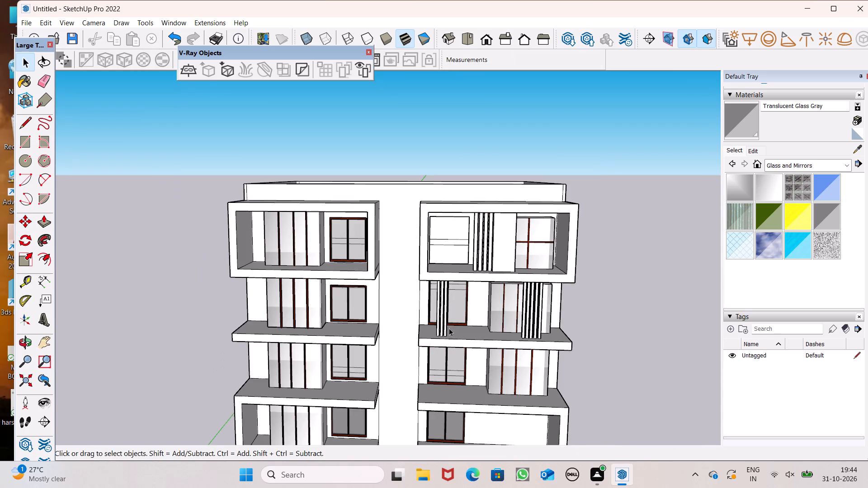
scroll(449, 329, "up", 5)
left_click(454, 302)
key("m")
key("Return")
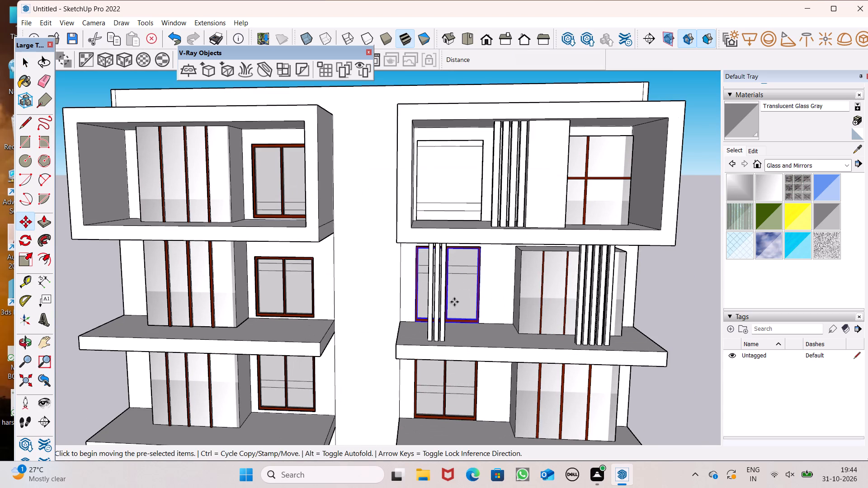
scroll(454, 302, "up", 8)
scroll(465, 334, "down", 5)
middle_click_drag(471, 354, 481, 389)
scroll(477, 374, "up", 1)
scroll(461, 340, "down", 5)
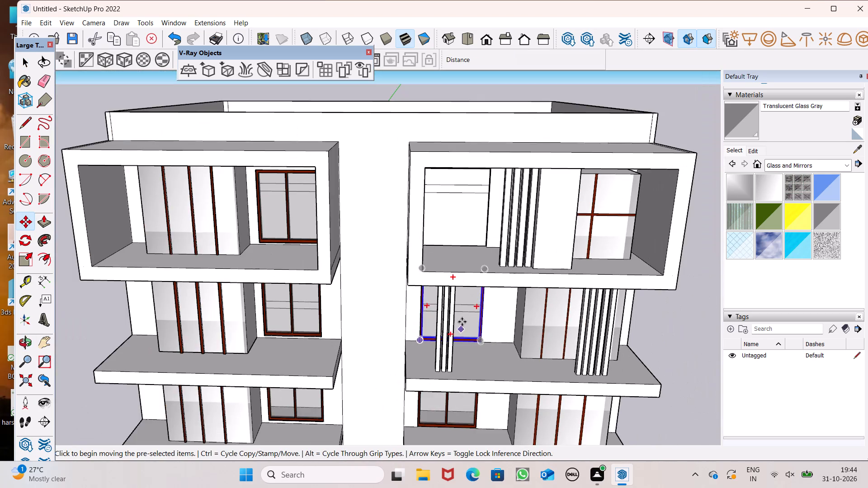
scroll(463, 265, "up", 5)
left_click_drag(491, 383, 491, 382)
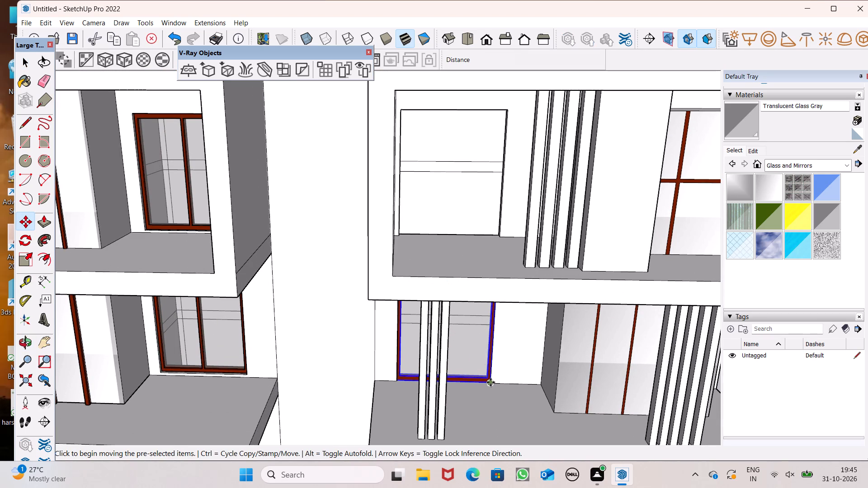
left_click_drag(491, 382, 497, 236)
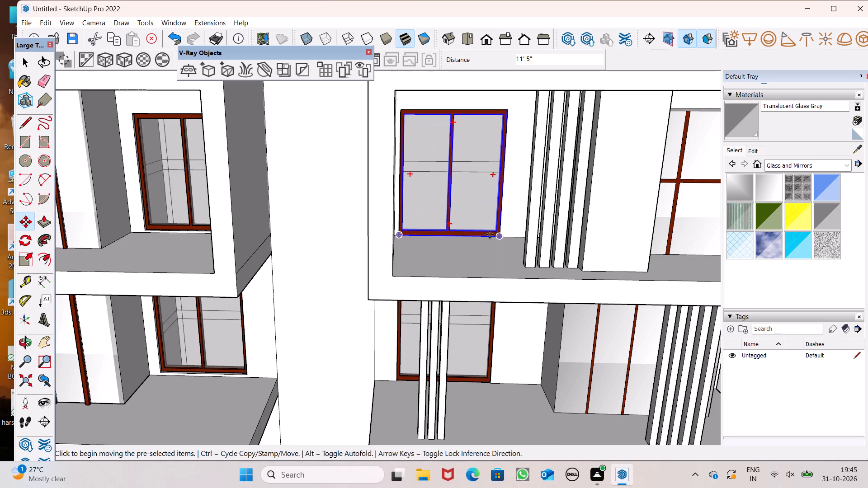
scroll(455, 228, "down", 3)
middle_click_drag(452, 243, 456, 212)
scroll(380, 202, "down", 6)
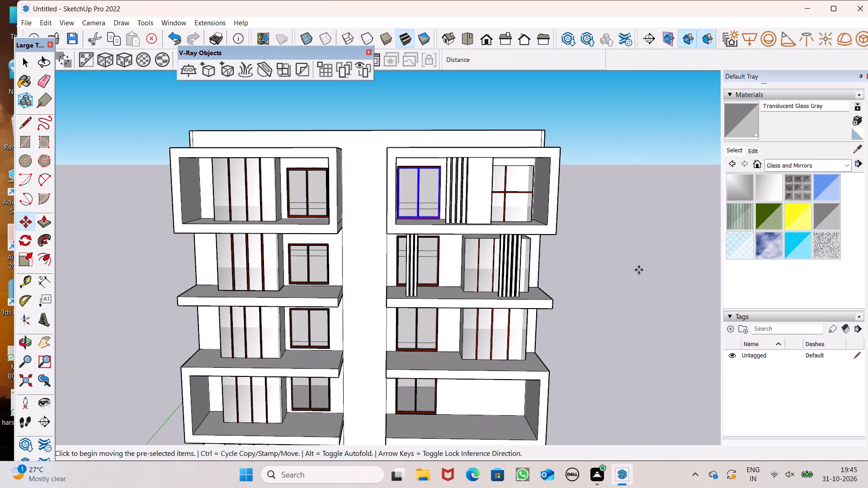
key("space")
left_click(639, 270)
Examine the whole facade from several angles, including the windows and the right column's lower balconies.
scroll(392, 177, "up", 8)
middle_click_drag(515, 180, 453, 93)
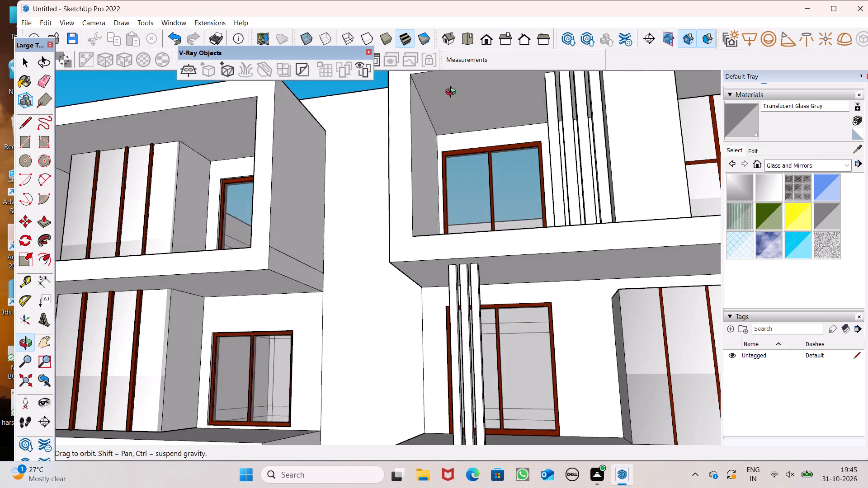
middle_click_drag(453, 93, 500, 160)
scroll(500, 159, "up", 1)
scroll(412, 127, "down", 4)
scroll(374, 131, "down", 2)
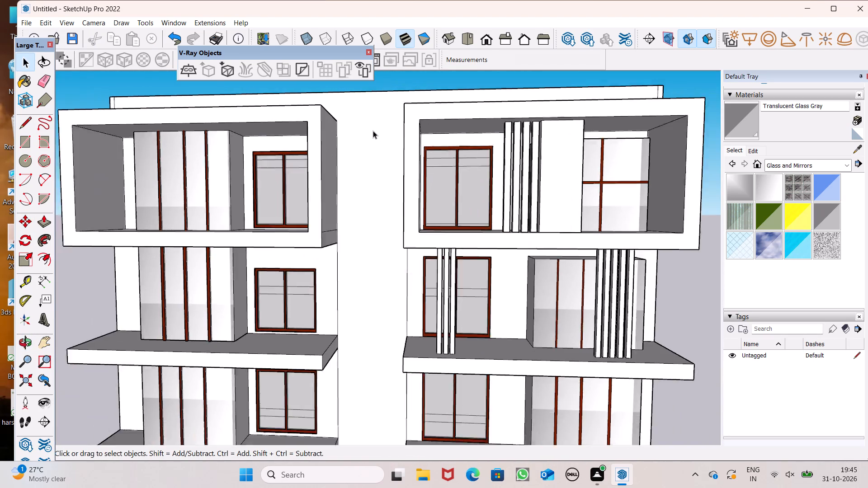
scroll(373, 131, "down", 10)
scroll(451, 168, "down", 2)
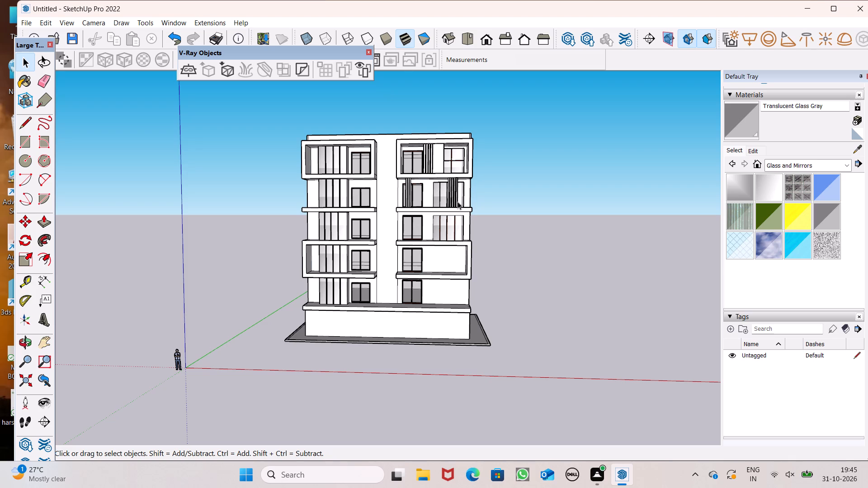
scroll(468, 223, "down", 2)
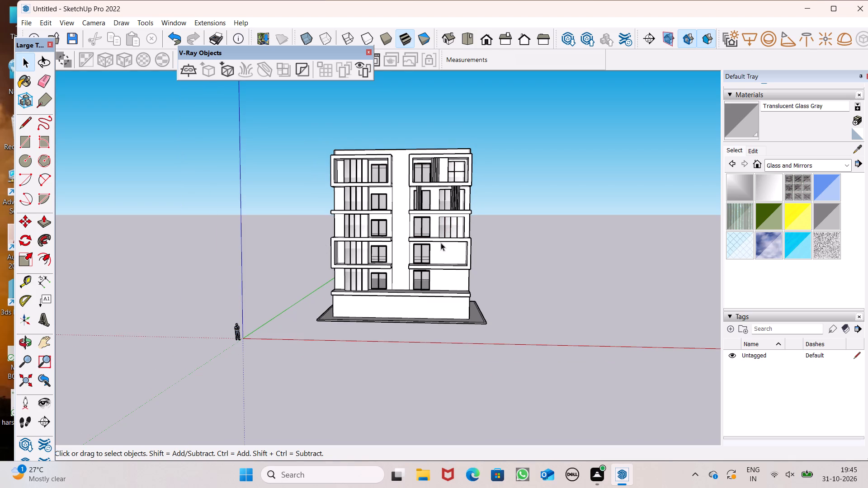
middle_click_drag(429, 240, 442, 291)
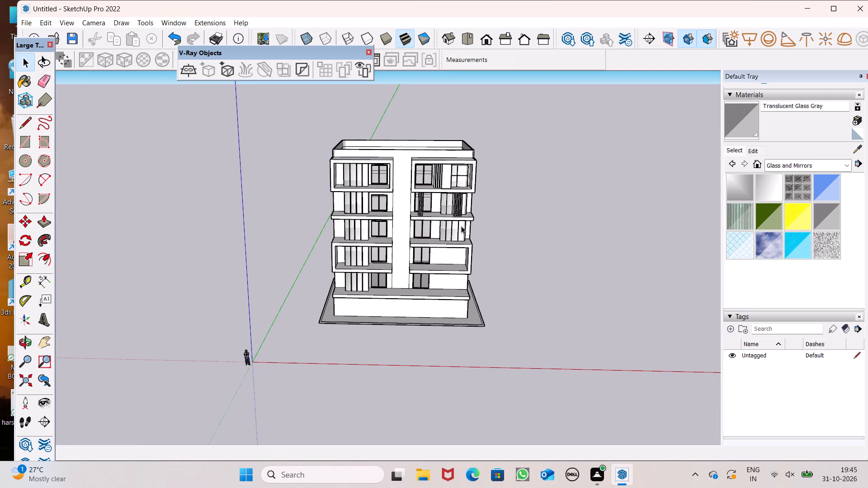
scroll(556, 219, "down", 2)
middle_click_drag(513, 250, 522, 351)
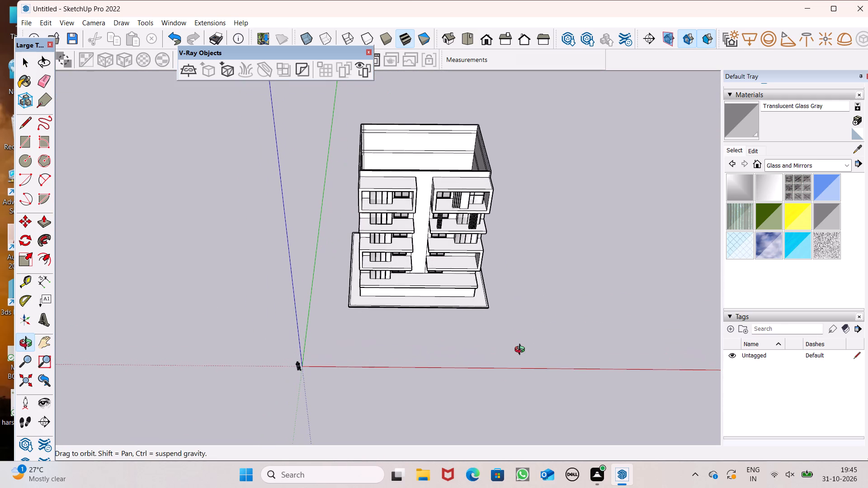
middle_click_drag(522, 351, 501, 304)
scroll(493, 282, "up", 8)
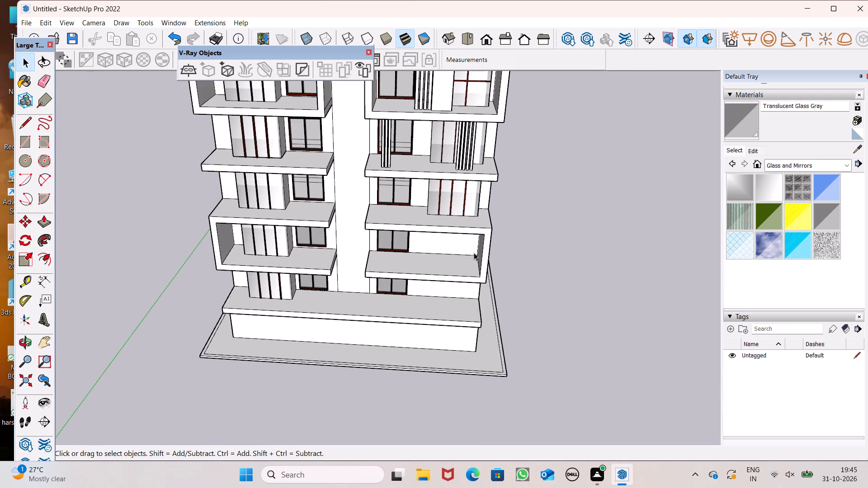
scroll(524, 250, "down", 1)
middle_click_drag(525, 259, 552, 286)
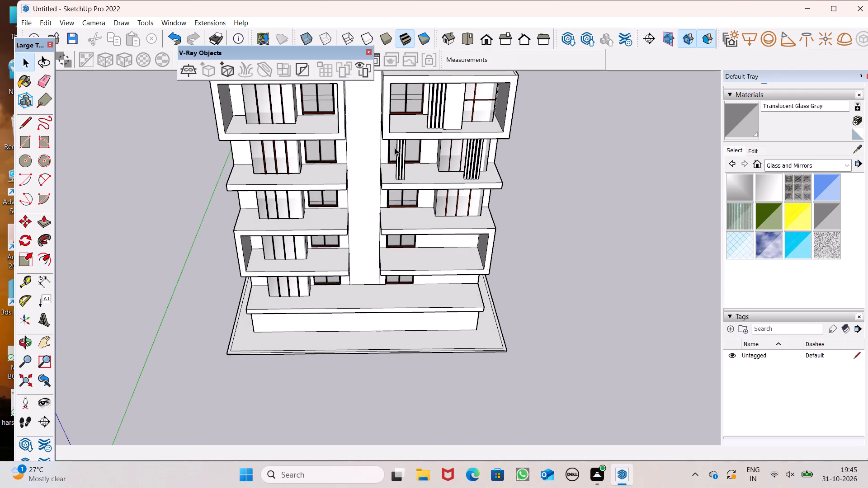
scroll(399, 220, "up", 1)
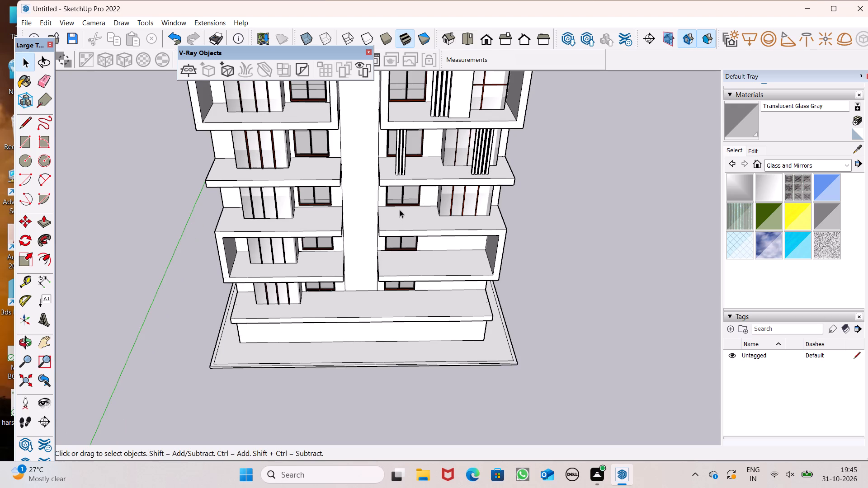
scroll(404, 194, "up", 1)
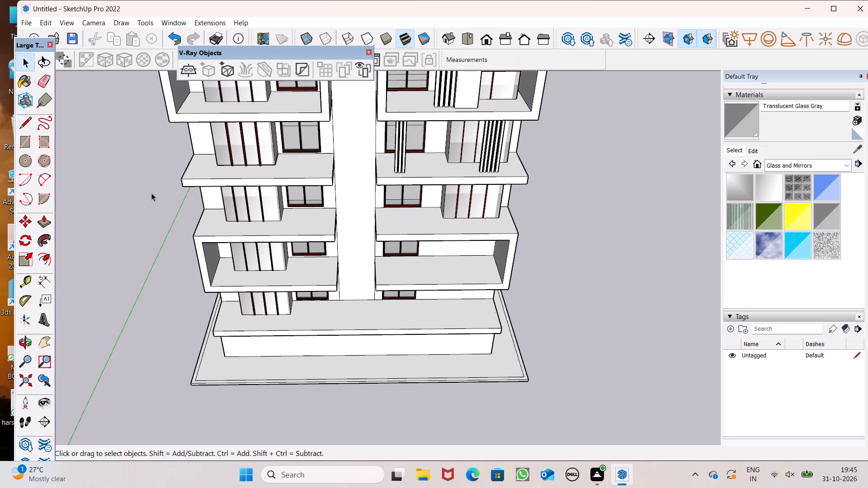
Draw a rectangle about 4' 1" by 1' 8" on the floor of the right column's second-level framed balcony.
left_click(24, 139)
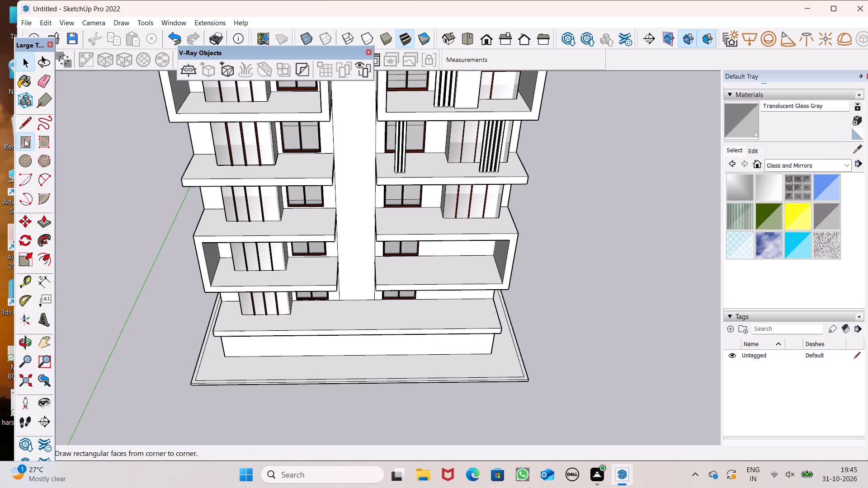
scroll(351, 184, "down", 2)
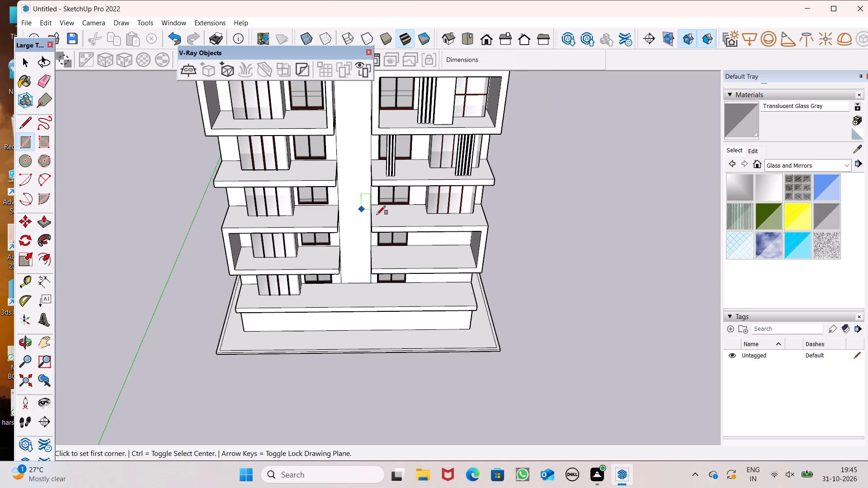
middle_click_drag(512, 258, 497, 247)
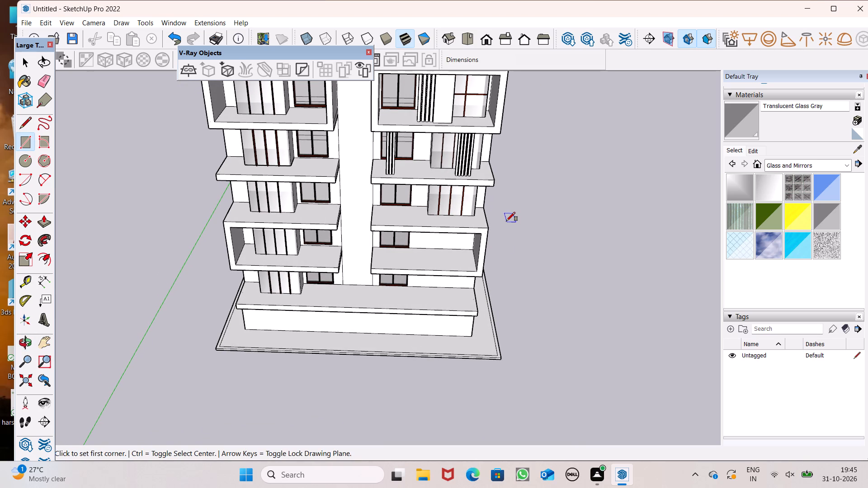
scroll(506, 211, "down", 4)
middle_click_drag(505, 211, 515, 173)
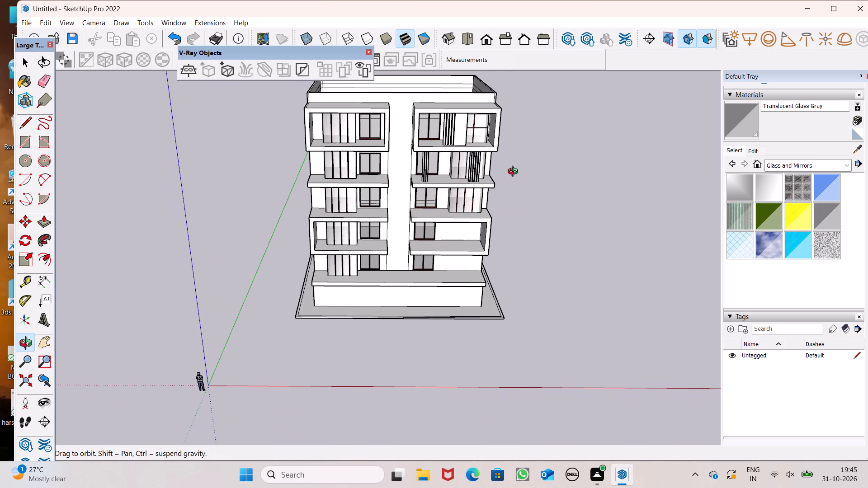
middle_click_drag(515, 173, 509, 173)
scroll(493, 177, "down", 2)
middle_click_drag(469, 252, 467, 239)
scroll(441, 242, "up", 7)
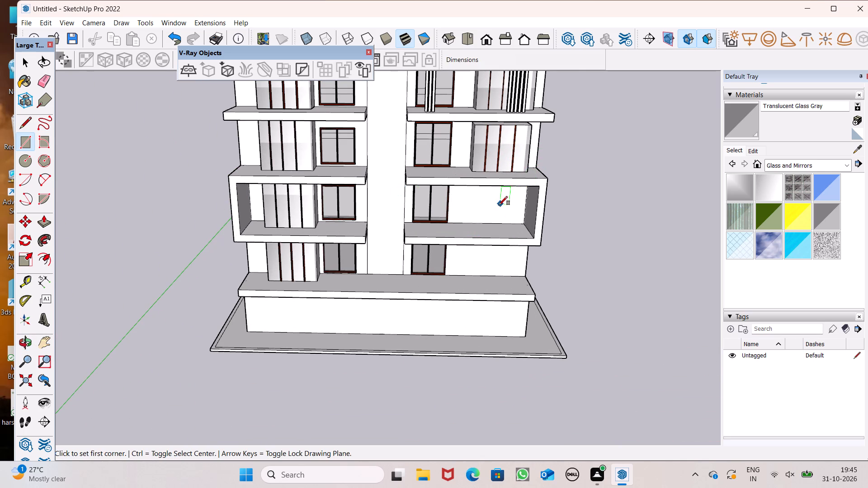
scroll(492, 215, "up", 5)
scroll(460, 236, "down", 2)
middle_click_drag(466, 244, 475, 267)
scroll(469, 247, "up", 4)
scroll(476, 224, "down", 2)
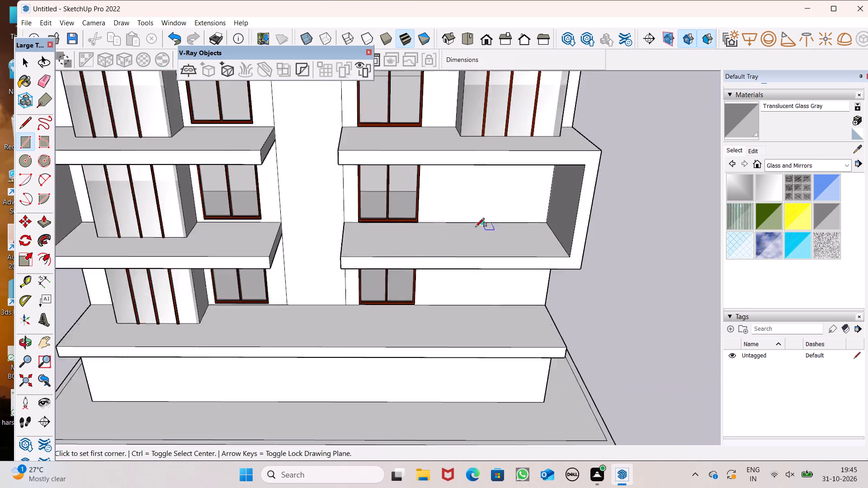
scroll(476, 227, "down", 2)
middle_click_drag(491, 252, 491, 288)
scroll(475, 264, "up", 6)
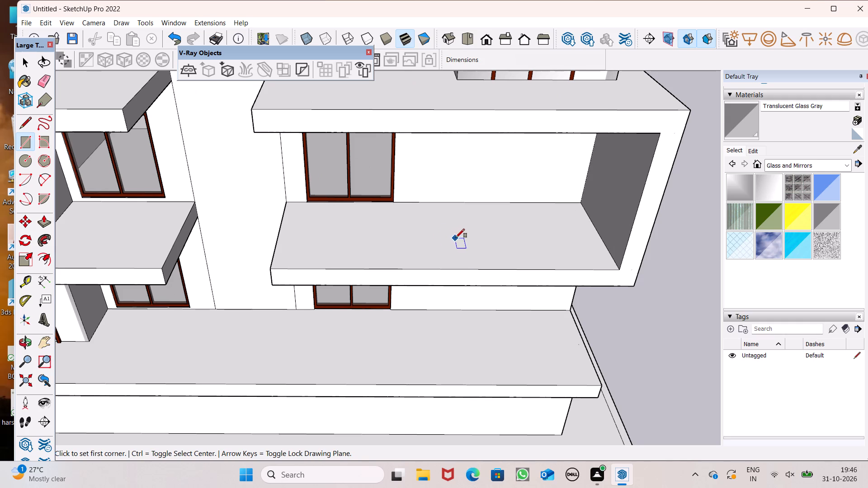
scroll(473, 227, "down", 2)
middle_click_drag(509, 234, 495, 217)
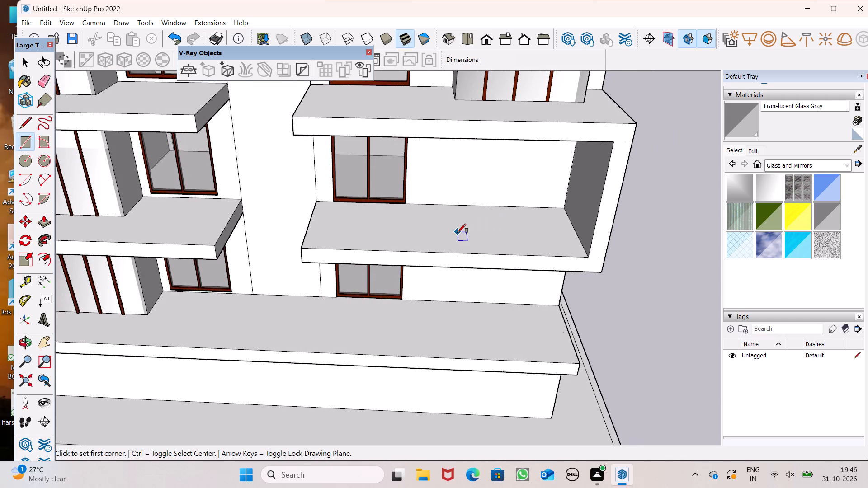
scroll(456, 236, "down", 1)
middle_click_drag(464, 267, 475, 295)
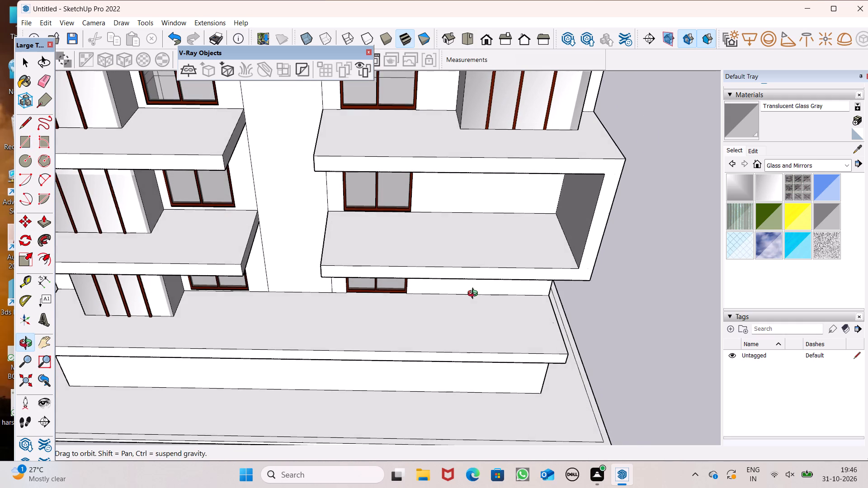
middle_click_drag(475, 295, 475, 295)
scroll(486, 251, "up", 4)
scroll(467, 218, "up", 1)
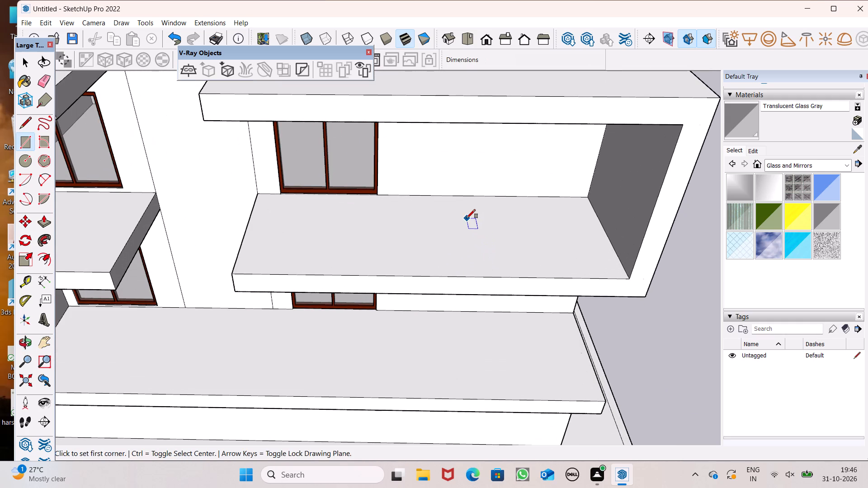
scroll(467, 218, "up", 2)
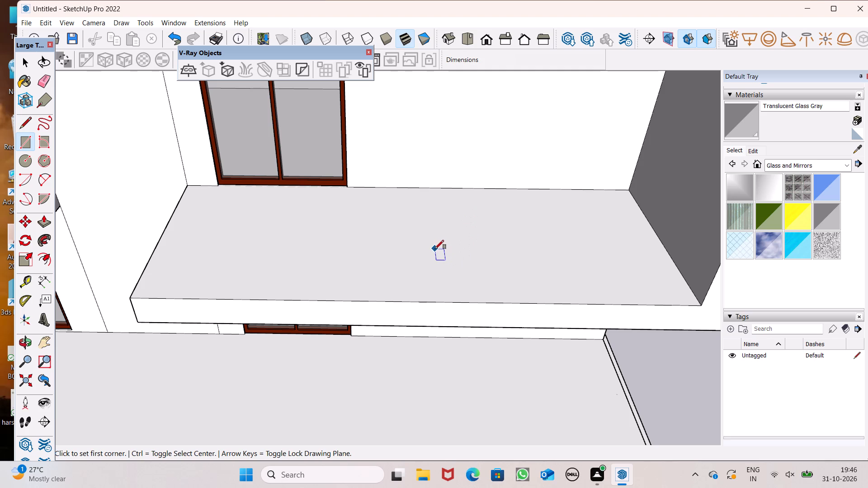
left_click(432, 244)
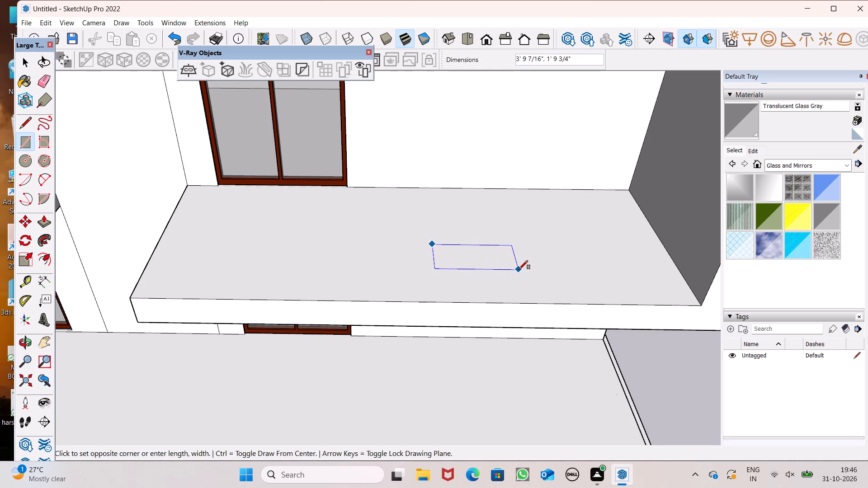
left_click(524, 267)
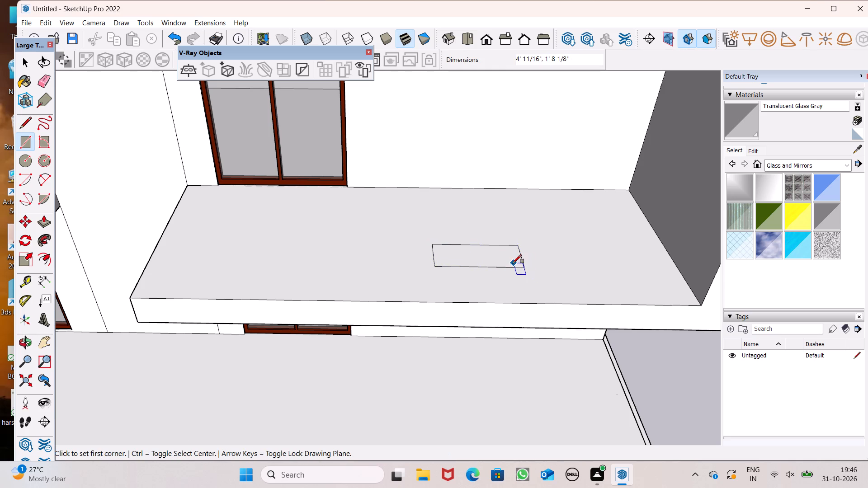
Push/Pull the balcony floor rectangle up 10' to the underside of the slab above as a solid pillar.
scroll(512, 263, "down", 3)
left_click(50, 225)
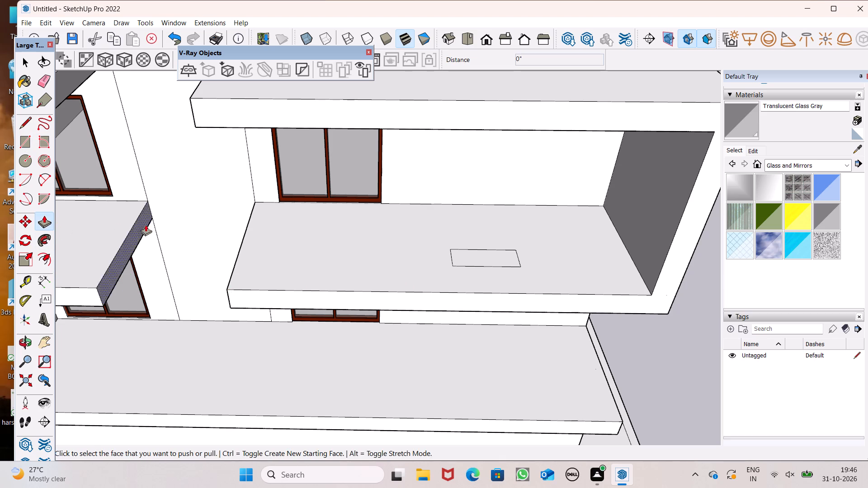
left_click_drag(460, 262, 432, 128)
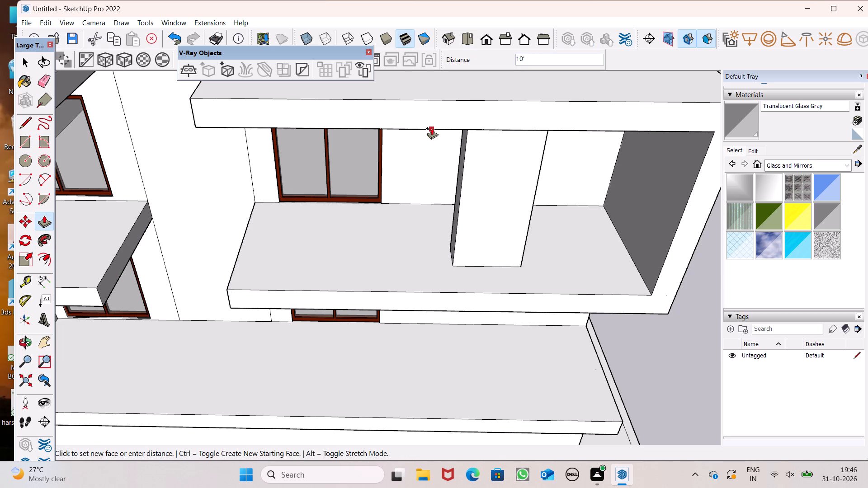
left_click_drag(432, 128, 432, 127)
scroll(460, 165, "down", 3)
middle_click_drag(466, 165, 454, 0)
scroll(462, 155, "down", 4)
middle_click_drag(477, 176, 487, 288)
key("space")
Examine the right column's second-level framed balcony, its floor and the new pillar's base from several angles.
middle_click_drag(465, 236, 533, 256)
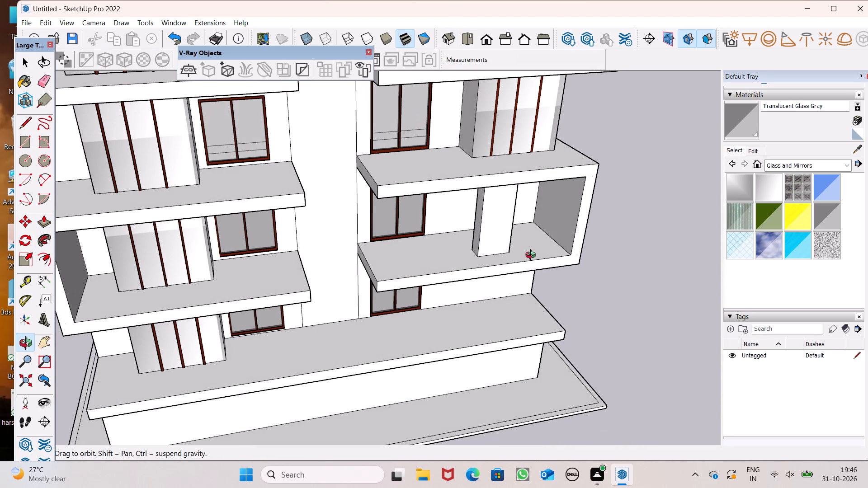
middle_click_drag(533, 256, 532, 260)
left_click(20, 144)
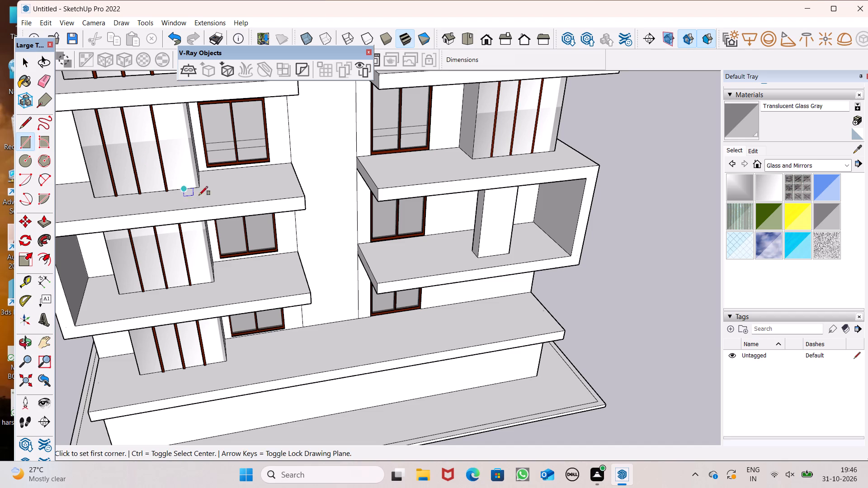
scroll(440, 258, "down", 1)
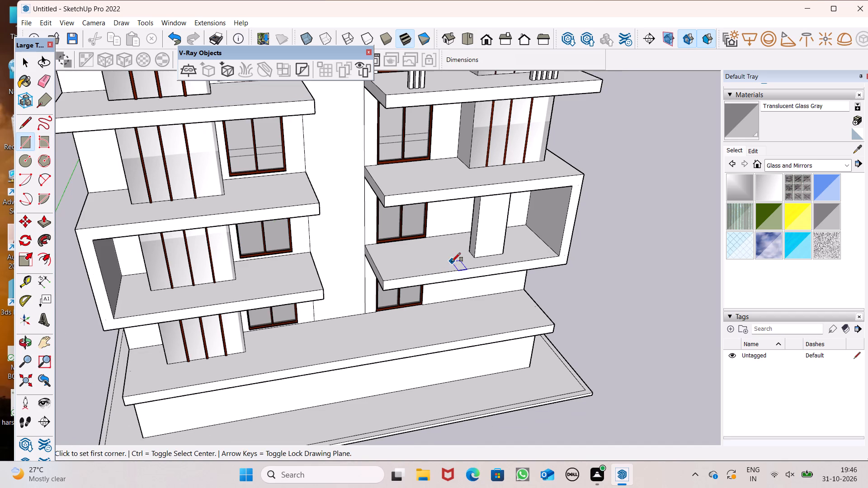
middle_click_drag(452, 262, 576, 266)
scroll(521, 249, "up", 3)
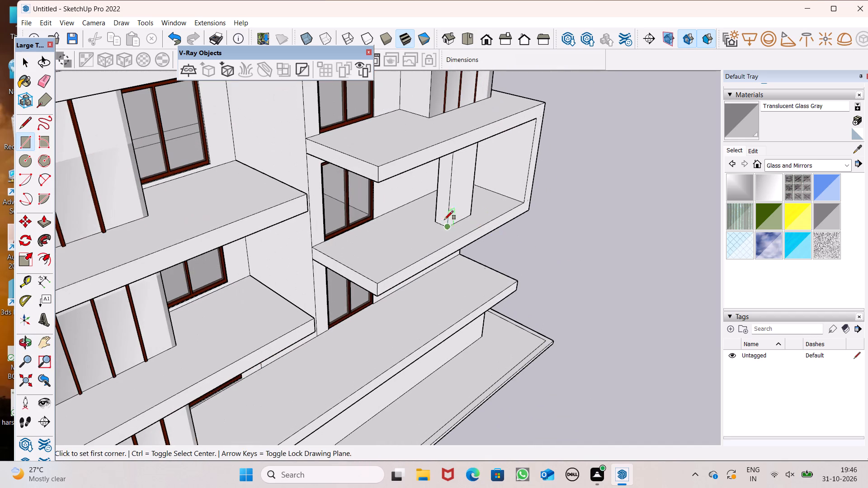
scroll(414, 204, "up", 2)
scroll(415, 203, "down", 1)
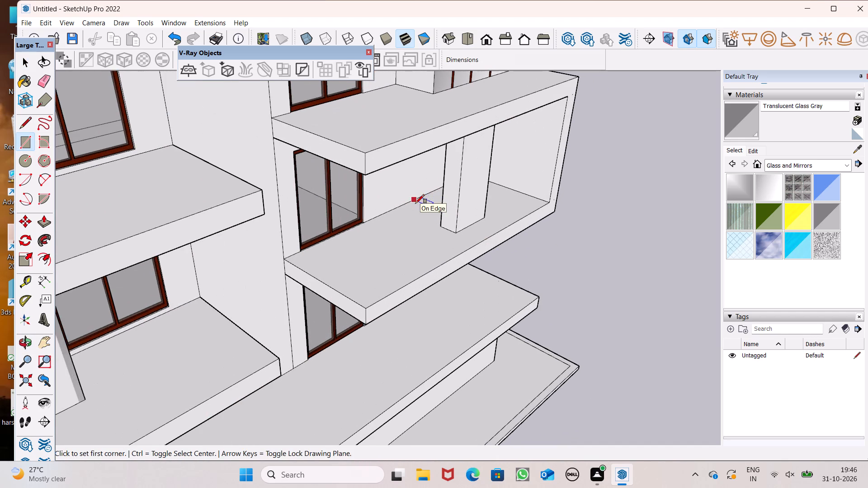
scroll(378, 225, "down", 1)
middle_click_drag(387, 237, 421, 232)
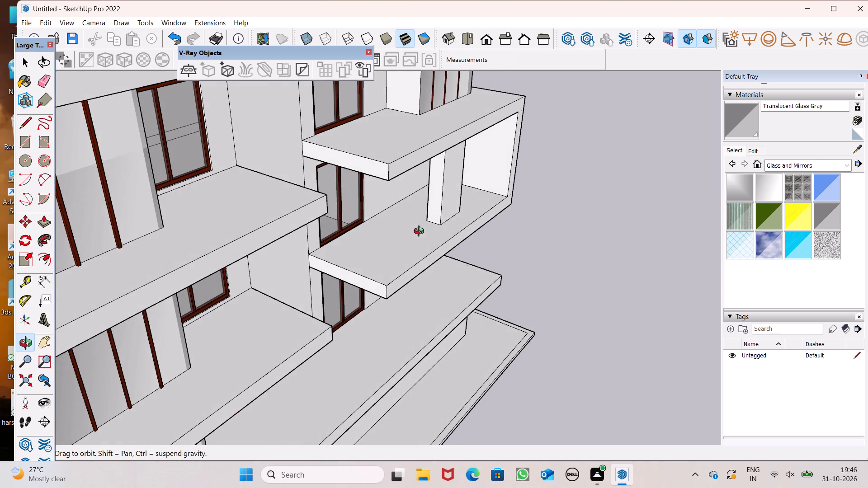
middle_click_drag(421, 232, 421, 232)
scroll(428, 224, "up", 7)
scroll(411, 227, "down", 2)
middle_click_drag(444, 245, 311, 283)
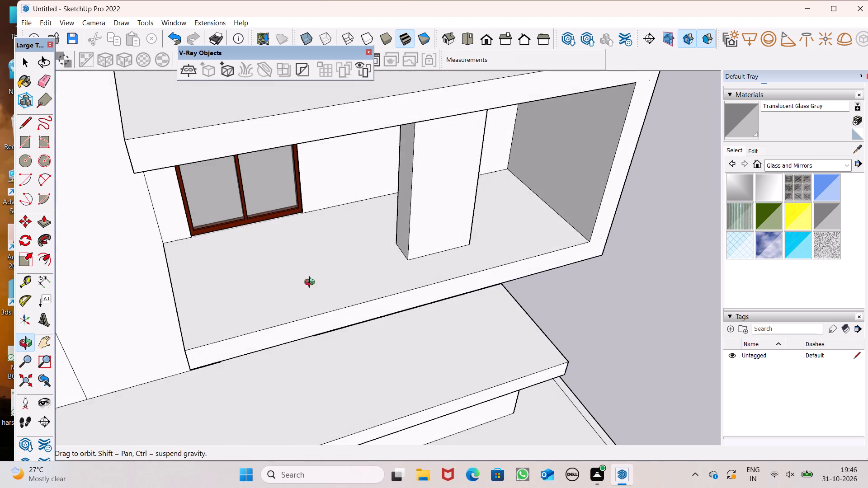
middle_click_drag(311, 283, 307, 279)
scroll(502, 226, "down", 3)
middle_click_drag(450, 248, 437, 260)
scroll(436, 259, "up", 9)
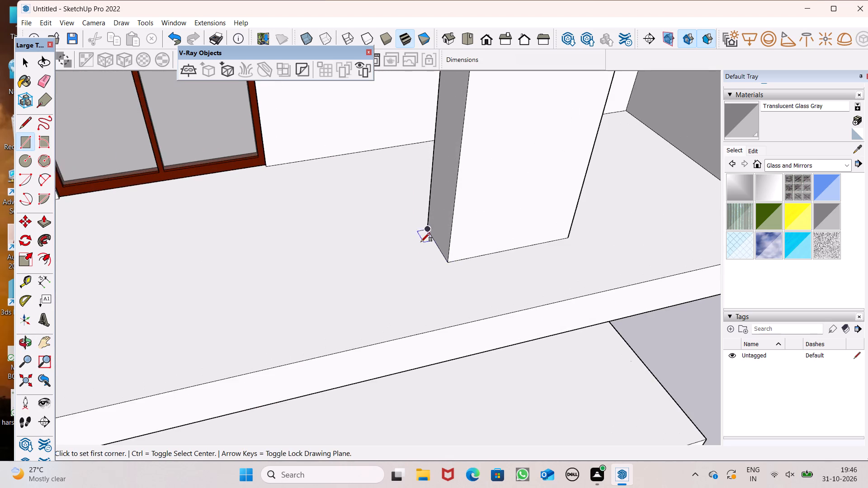
scroll(448, 227, "down", 1)
scroll(448, 227, "up", 1)
scroll(448, 227, "down", 2)
middle_click_drag(427, 244, 389, 244)
scroll(503, 227, "down", 5)
middle_click_drag(422, 253, 415, 259)
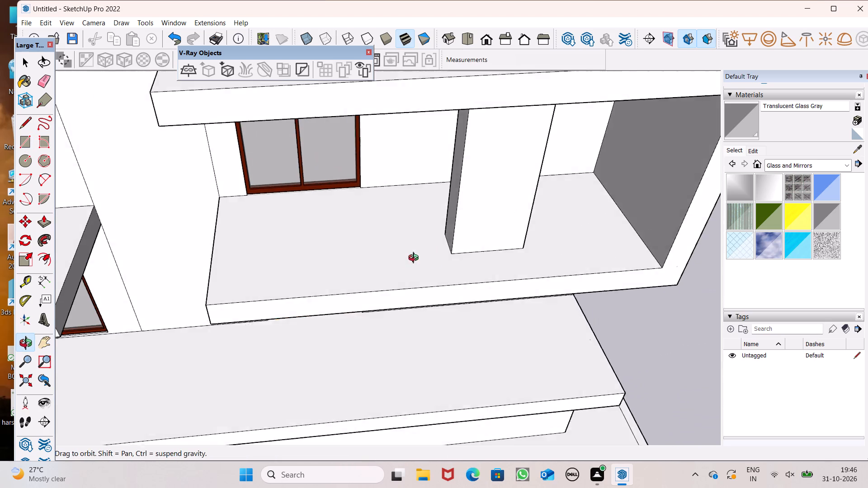
middle_click_drag(415, 259, 396, 215)
scroll(441, 213, "down", 5)
middle_click_drag(459, 230, 467, 266)
scroll(413, 246, "up", 6)
scroll(407, 228, "down", 4)
middle_click_drag(416, 249, 416, 269)
scroll(434, 212, "down", 3)
scroll(422, 239, "up", 7)
scroll(428, 231, "down", 2)
middle_click_drag(457, 264, 491, 267)
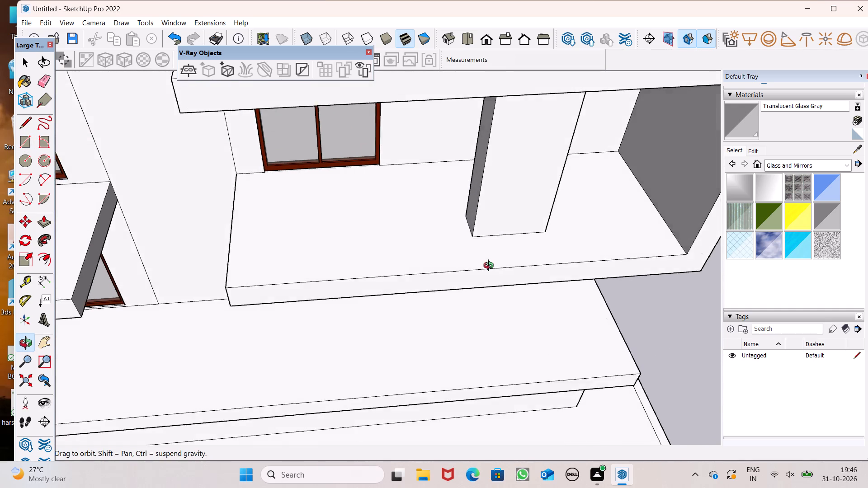
middle_click_drag(491, 267, 581, 246)
scroll(499, 193, "up", 2)
scroll(452, 164, "down", 1)
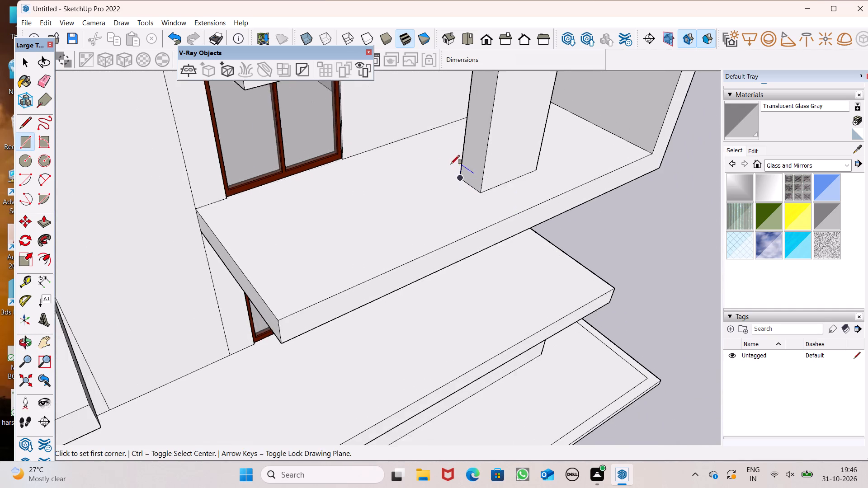
scroll(451, 164, "down", 1)
middle_click_drag(459, 197, 342, 213)
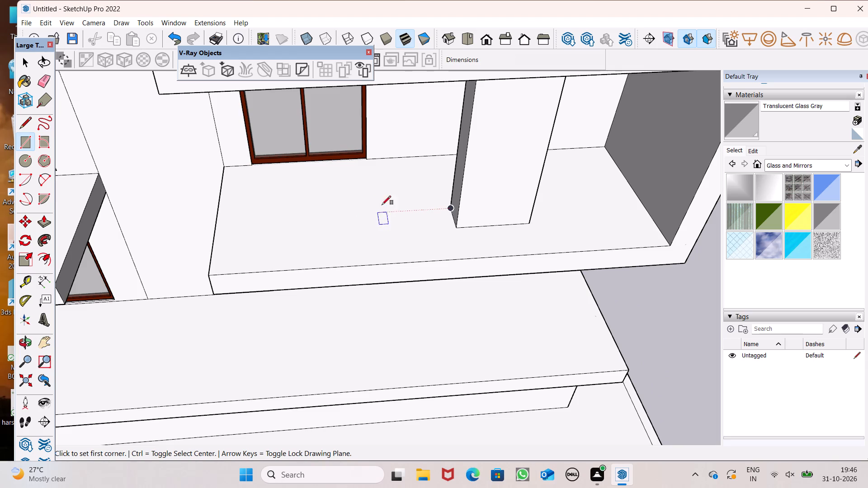
scroll(453, 208, "down", 3)
middle_click_drag(453, 245, 443, 247)
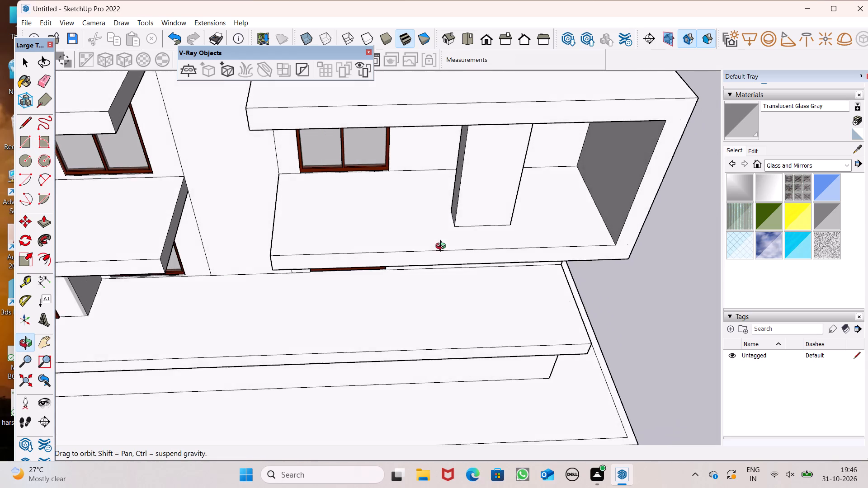
middle_click_drag(443, 247, 443, 245)
scroll(431, 215, "up", 7)
scroll(430, 213, "down", 3)
middle_click_drag(448, 231, 538, 247)
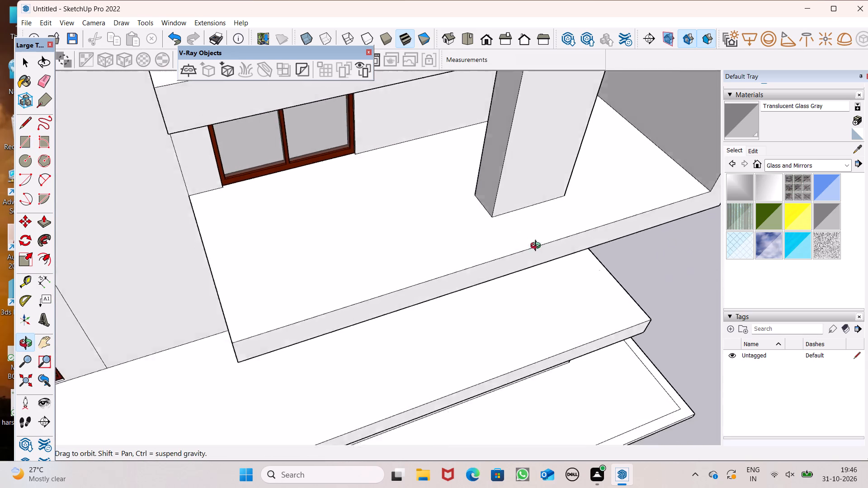
middle_click_drag(538, 247, 661, 216)
scroll(470, 140, "up", 5)
scroll(415, 160, "down", 2)
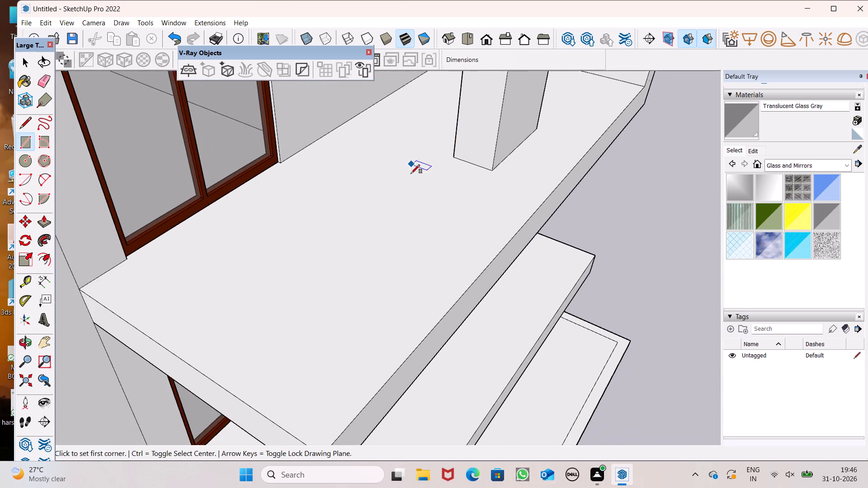
middle_click_drag(457, 203, 514, 179)
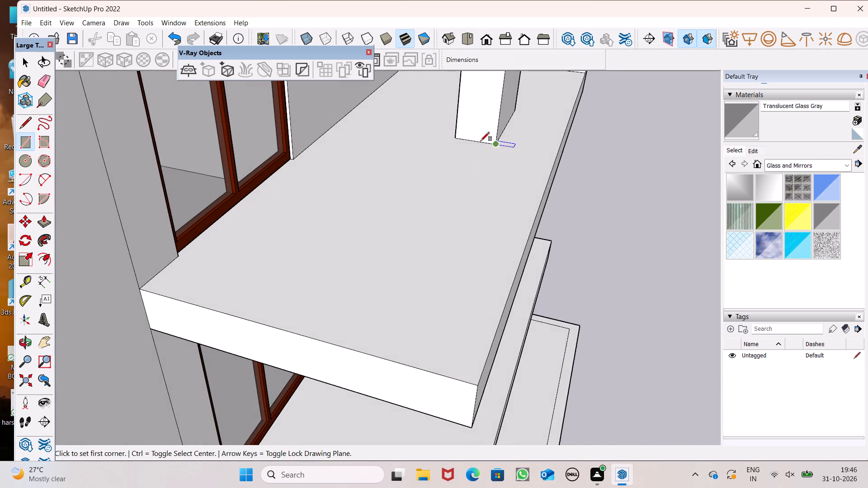
scroll(478, 140, "up", 6)
scroll(451, 161, "down", 2)
middle_click_drag(514, 197, 294, 224)
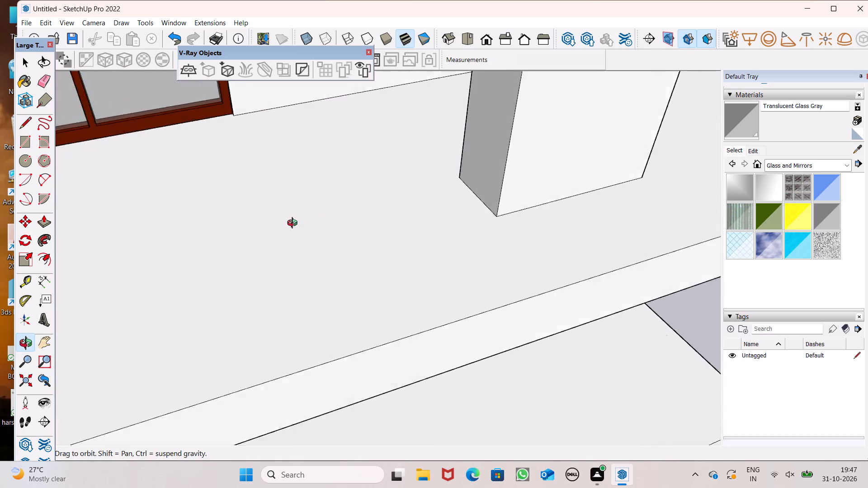
middle_click_drag(294, 224, 281, 236)
Draw a rectangle about 1' 2" by 1' on the balcony floor, on the window side of the solid pillar.
scroll(462, 211, "down", 2)
middle_click_drag(475, 227, 434, 252)
scroll(434, 212, "down", 1)
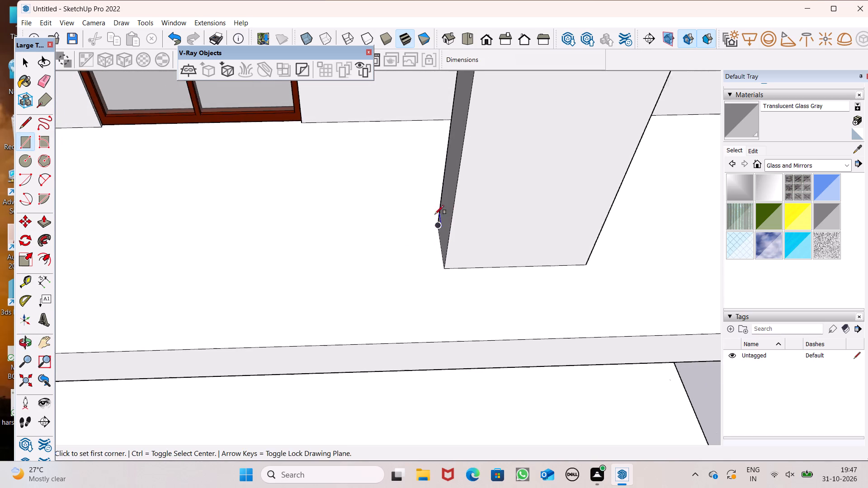
scroll(435, 214, "down", 2)
scroll(398, 240, "up", 5)
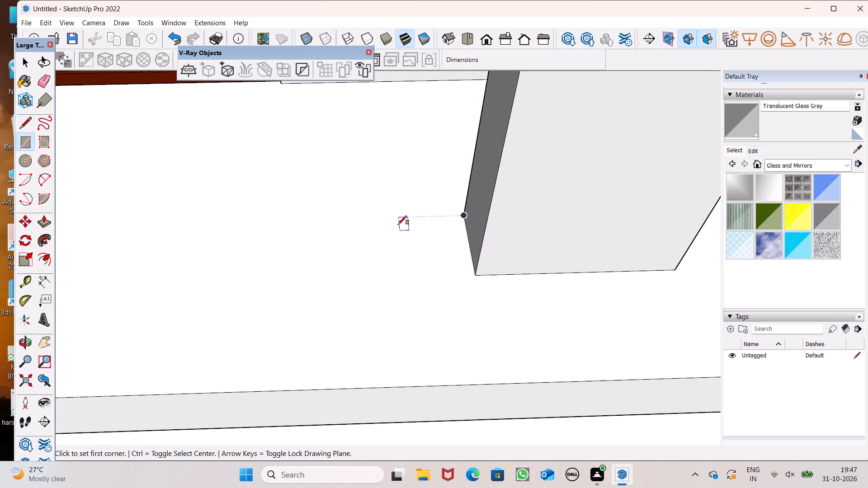
scroll(398, 234, "up", 5)
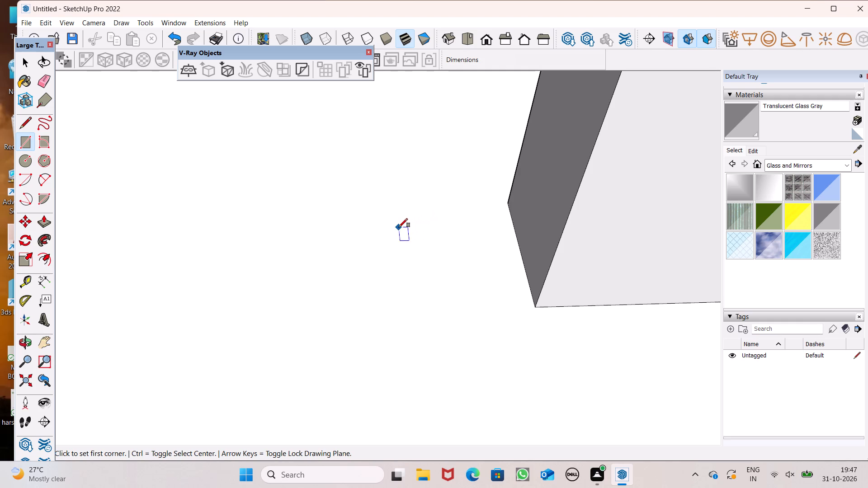
left_click(391, 228)
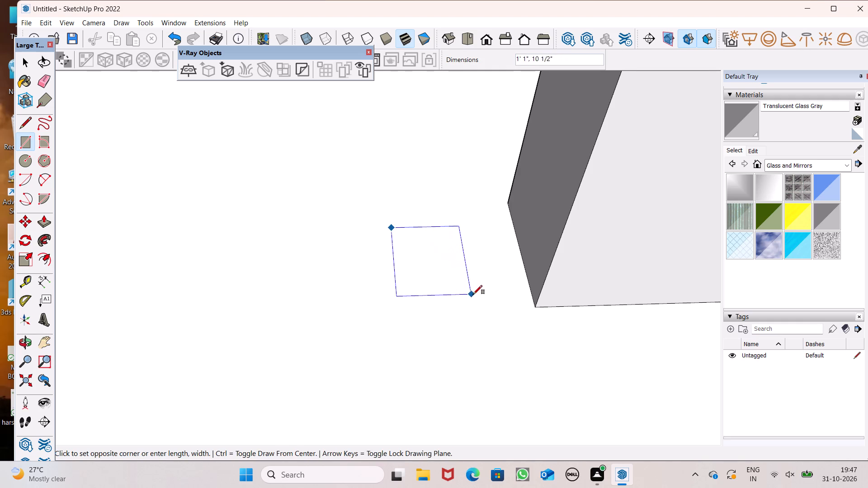
scroll(476, 290, "up", 2)
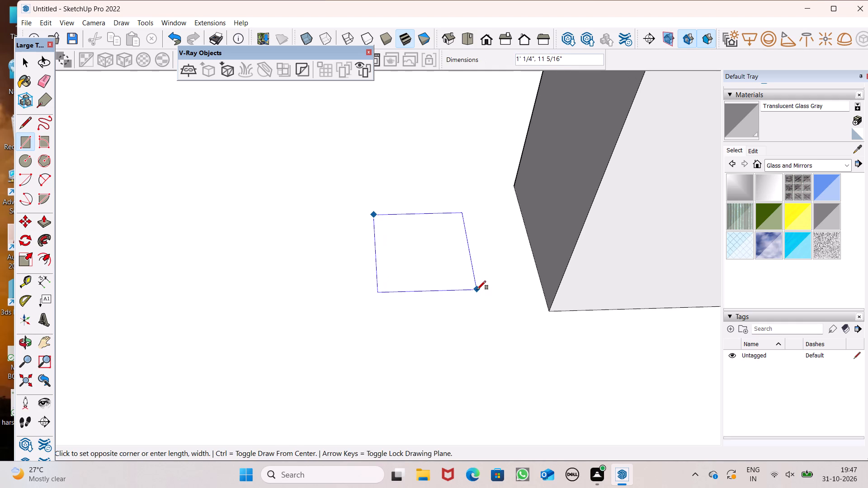
left_click(482, 300)
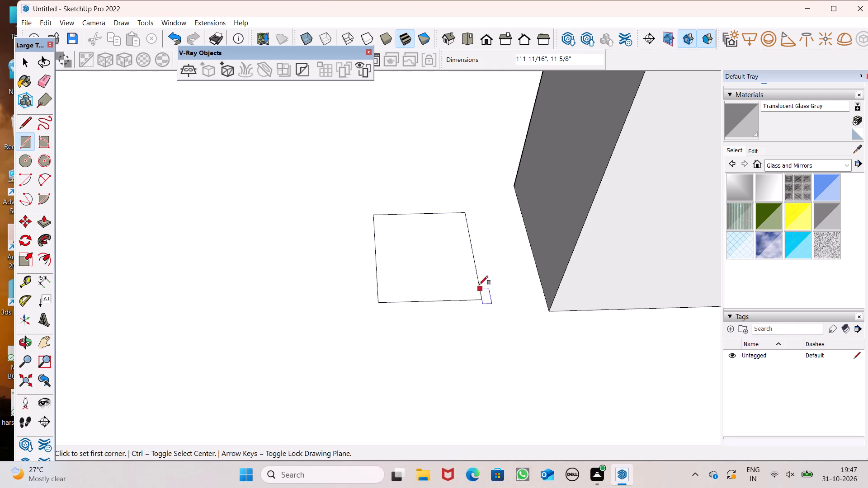
Move the small floor rectangle, face and edges together, about 3" closer to the solid pillar.
scroll(527, 266, "down", 6)
key("space")
double_click(488, 266)
scroll(495, 255, "down", 4)
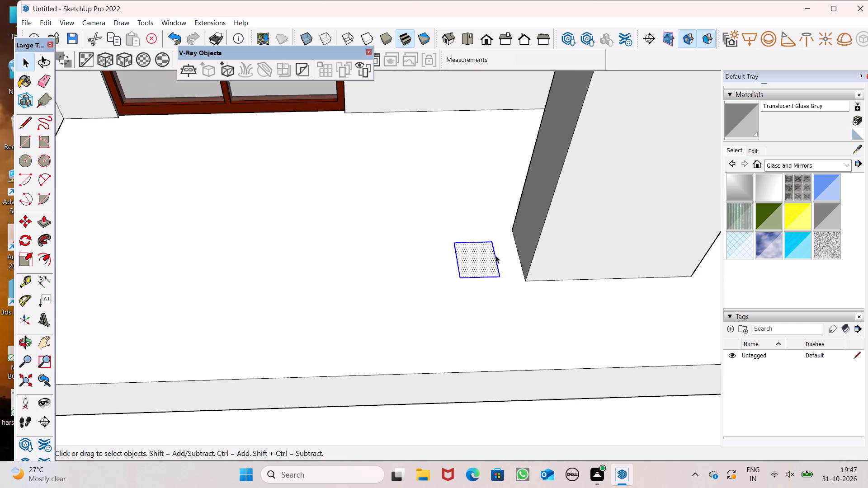
middle_click_drag(527, 270, 528, 305)
scroll(528, 305, "up", 1)
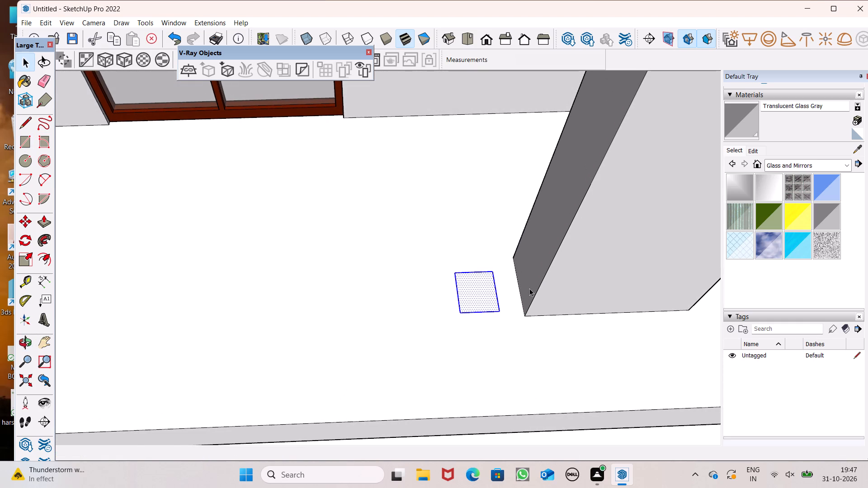
key("m")
key("Return")
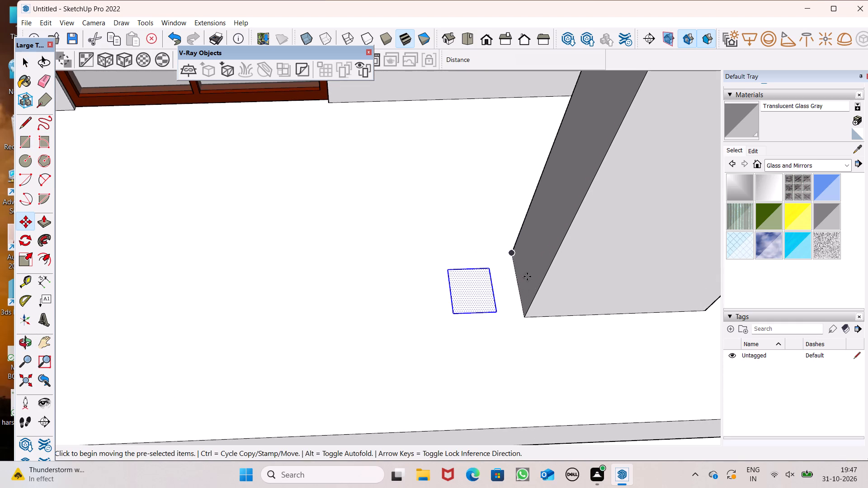
scroll(528, 282, "down", 5)
scroll(484, 295, "up", 3)
left_click_drag(495, 296, 503, 292)
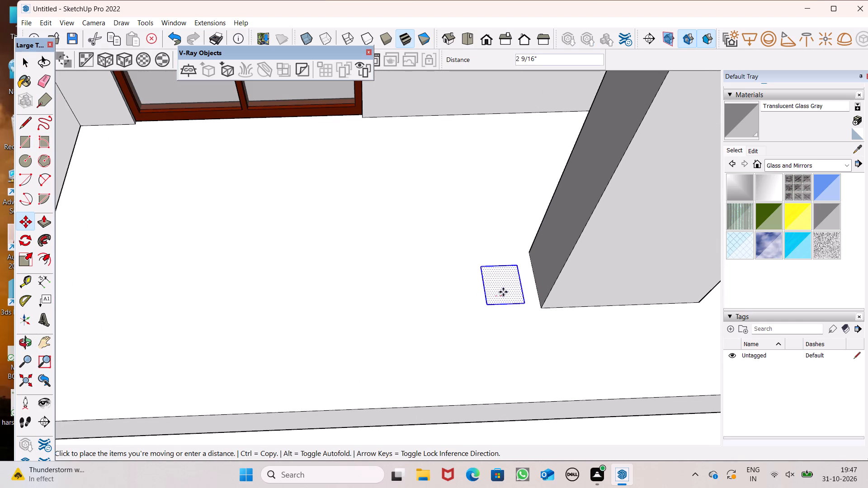
left_click_drag(503, 292, 506, 291)
Copy the small floor rectangle five times in a row along the balcony, away from the solid pillar, spaced about 1' 4" apart.
scroll(539, 251, "down", 5)
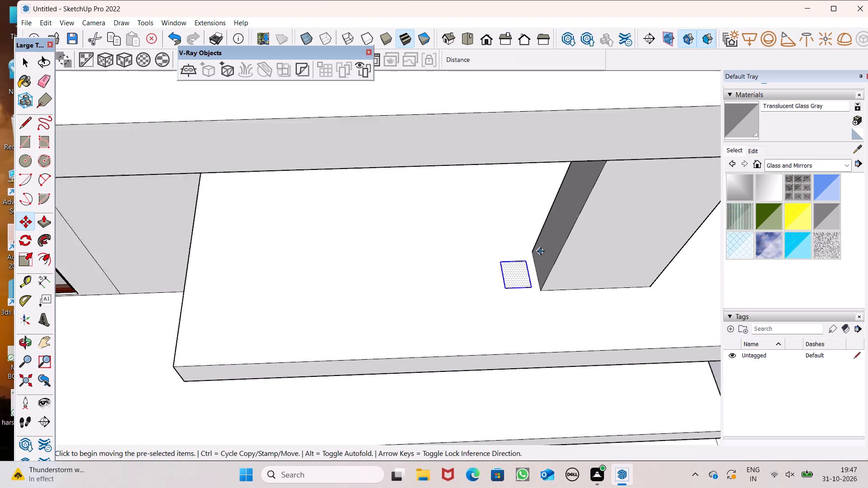
scroll(526, 285, "down", 2)
scroll(464, 268, "up", 1)
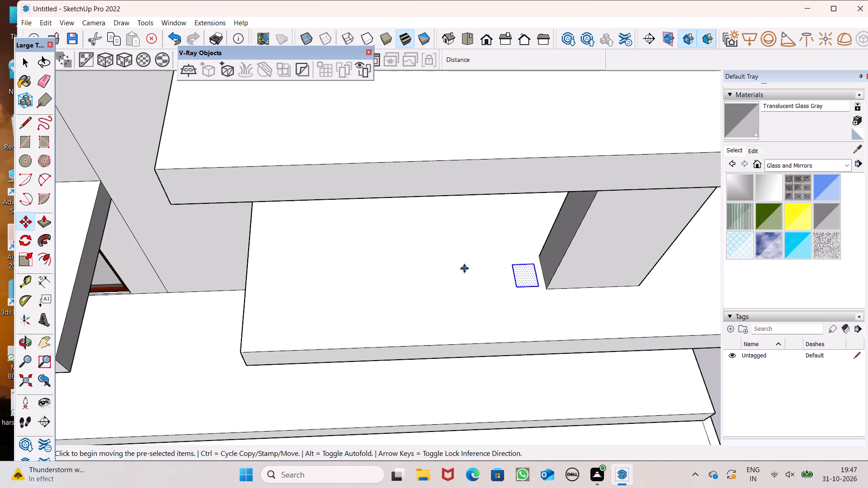
scroll(500, 295, "down", 4)
scroll(461, 275, "up", 6)
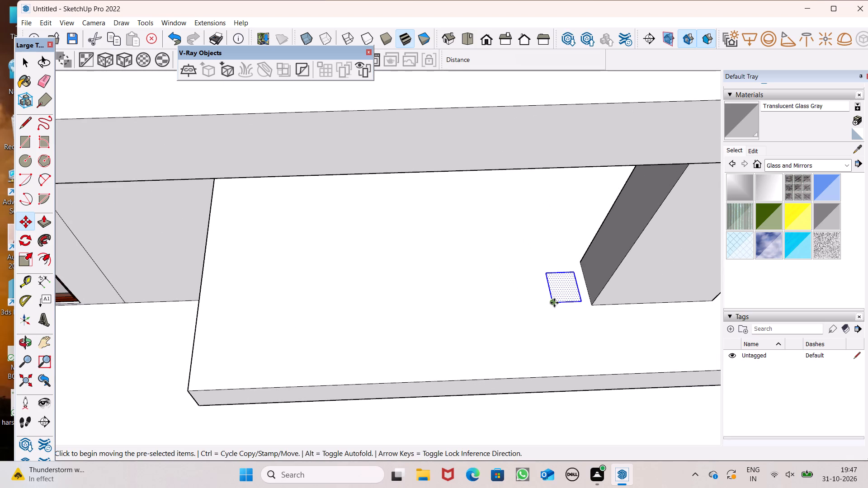
left_click_drag(555, 302, 514, 308)
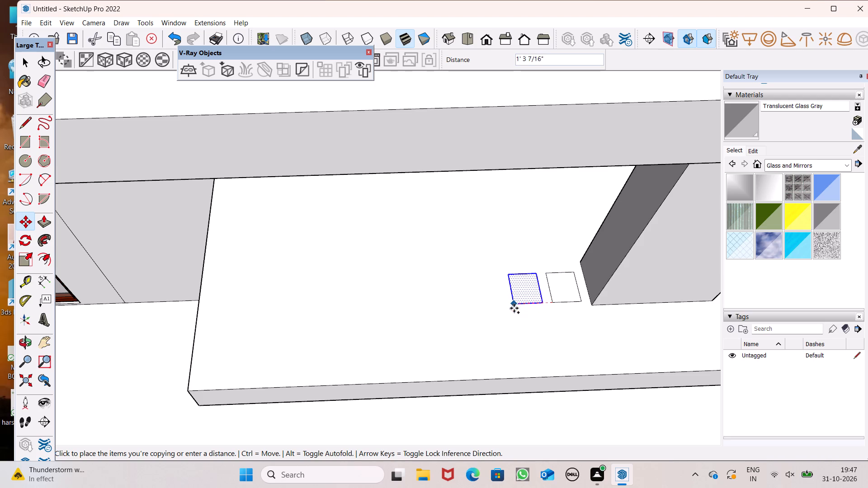
left_click_drag(514, 308, 511, 307)
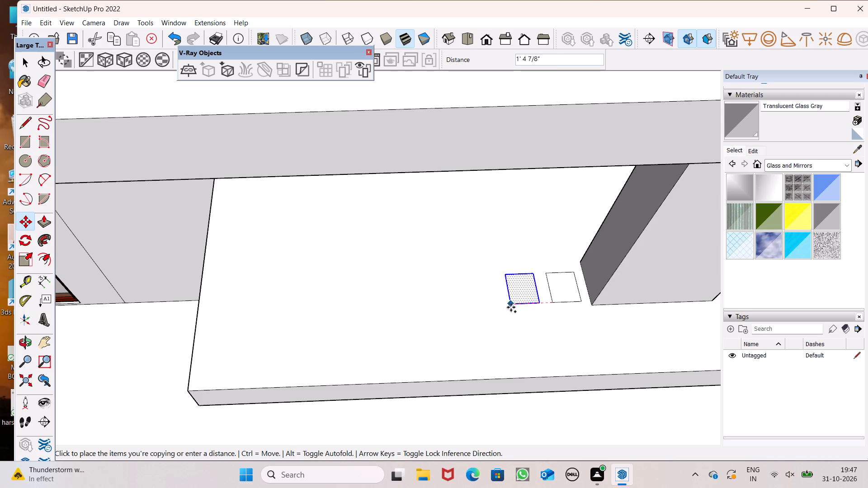
left_click_drag(511, 307, 513, 309)
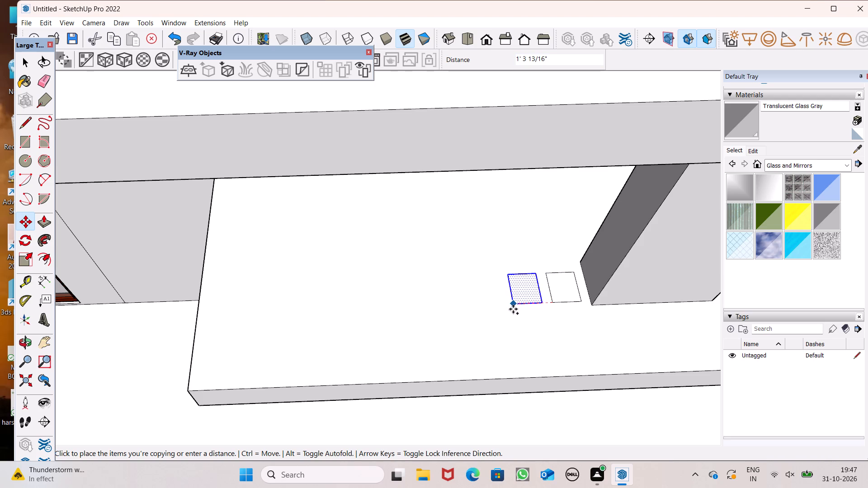
left_click_drag(513, 309, 512, 309)
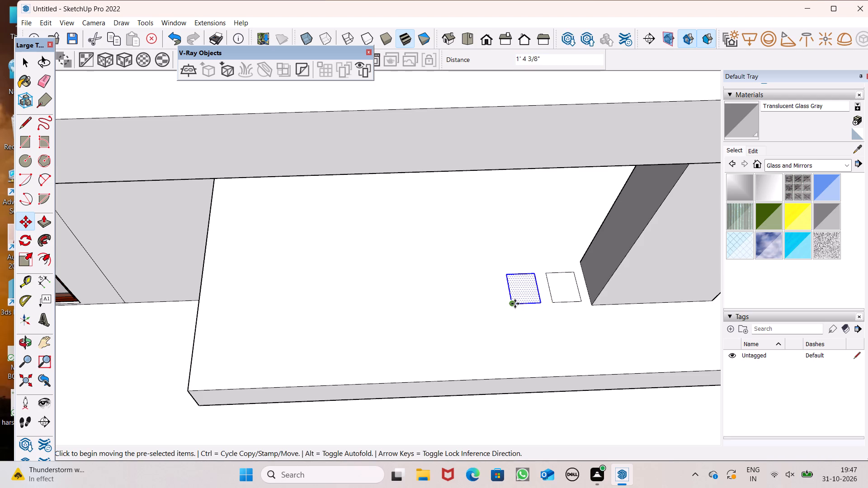
type("*5")
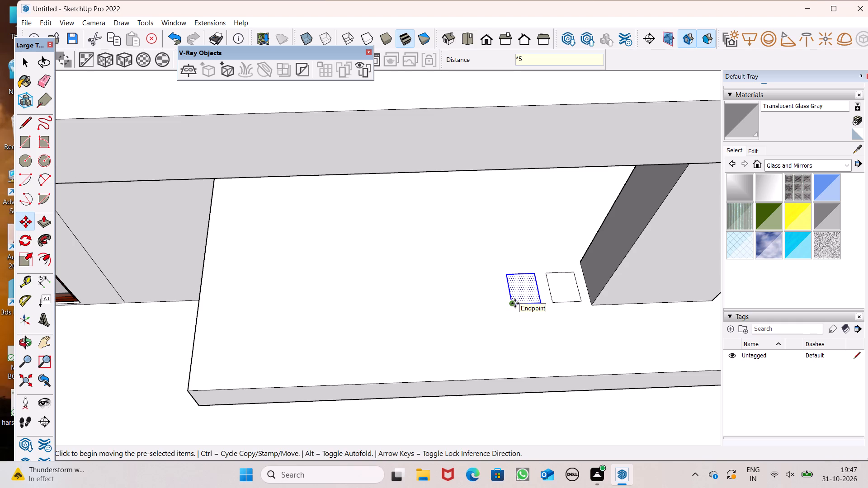
key("Return")
key("space")
Delete the three small rectangles farthest from the solid pillar on the balcony floor, with their faces and edges.
scroll(479, 199, "down", 6)
middle_click_drag(466, 190, 428, 53)
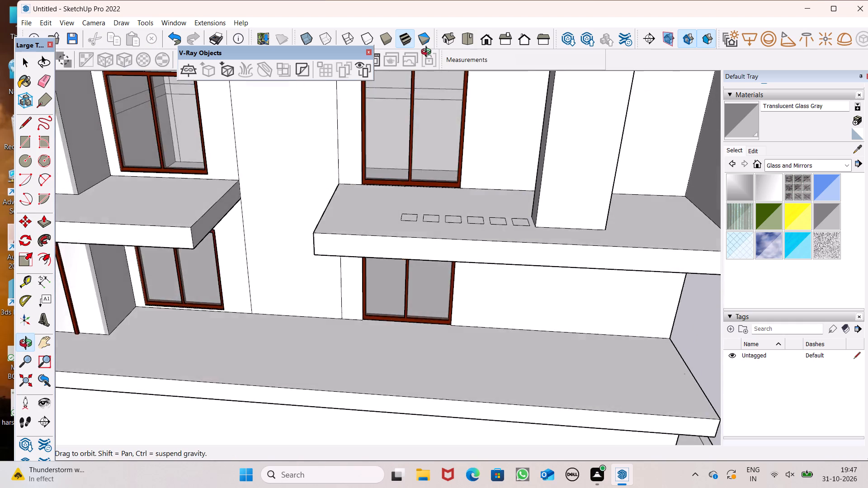
middle_click_drag(428, 53, 458, 117)
scroll(495, 187, "up", 3)
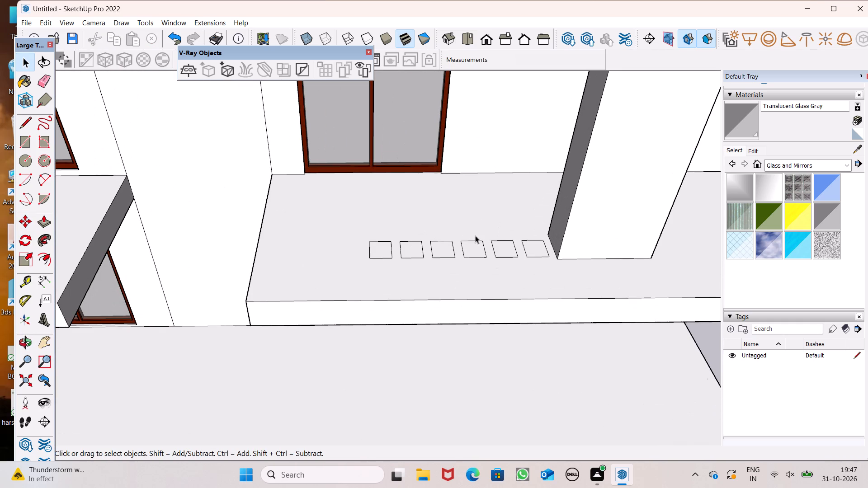
scroll(448, 234, "down", 5)
scroll(591, 263, "up", 1)
middle_click_drag(586, 257, 429, 230)
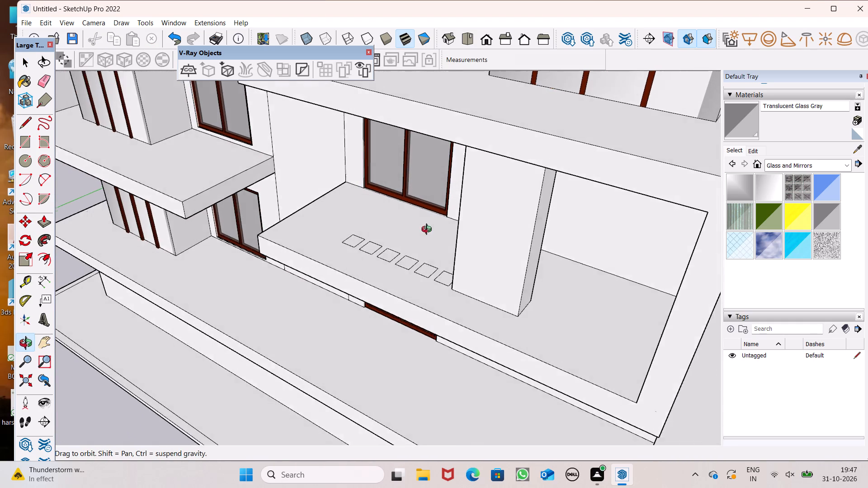
middle_click_drag(429, 230, 428, 230)
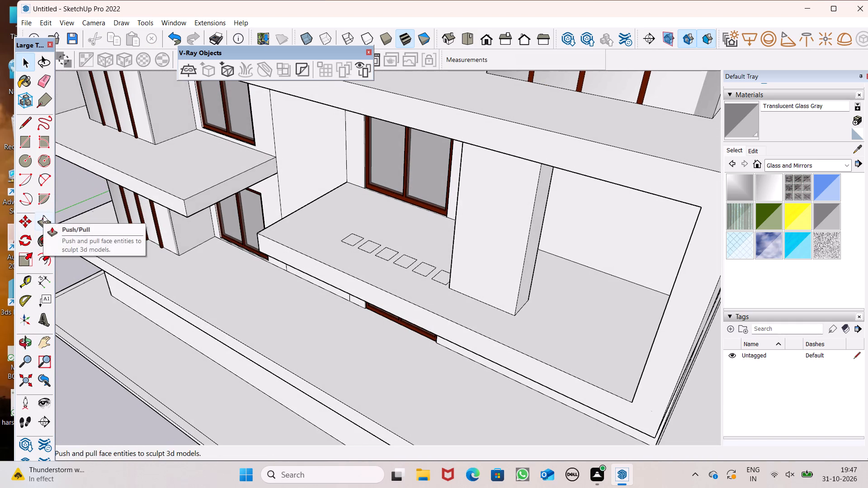
middle_click_drag(457, 323, 587, 337)
scroll(448, 260, "up", 5)
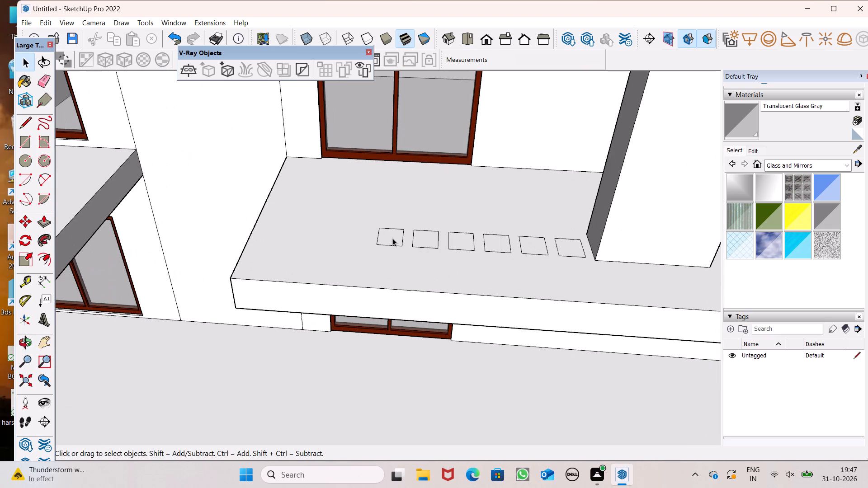
double_click(389, 236)
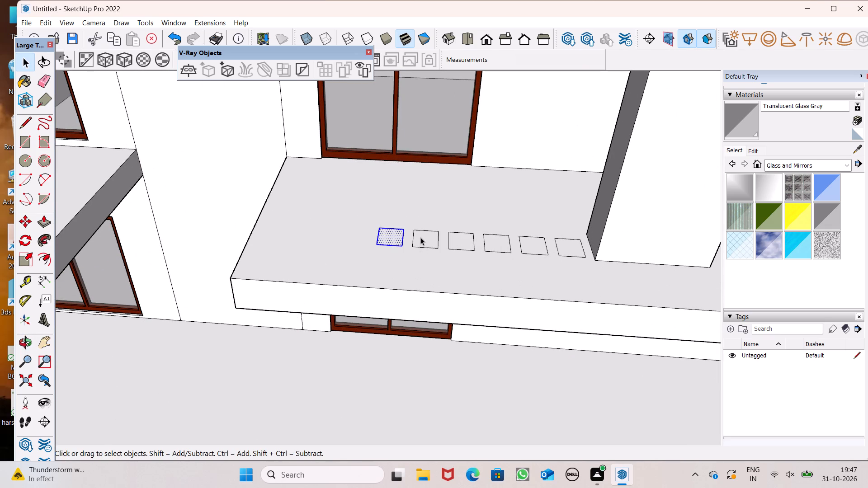
key("BackSpace")
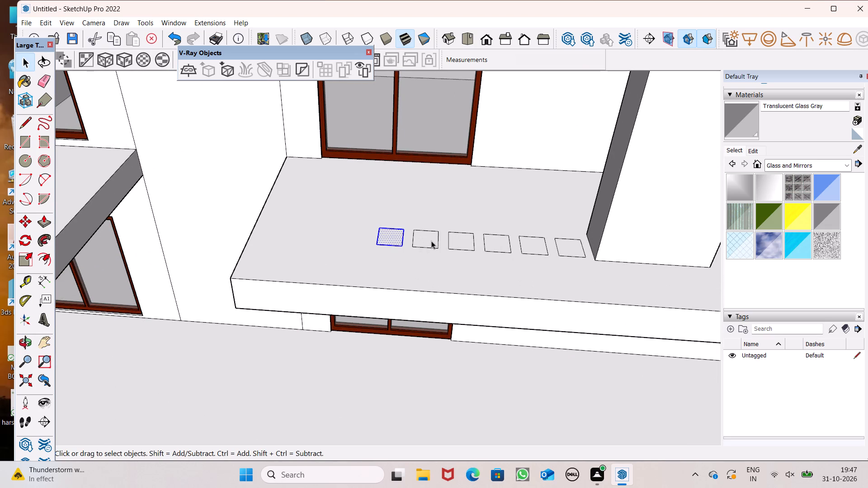
key("Delete")
double_click(426, 238)
key("Delete")
double_click(466, 238)
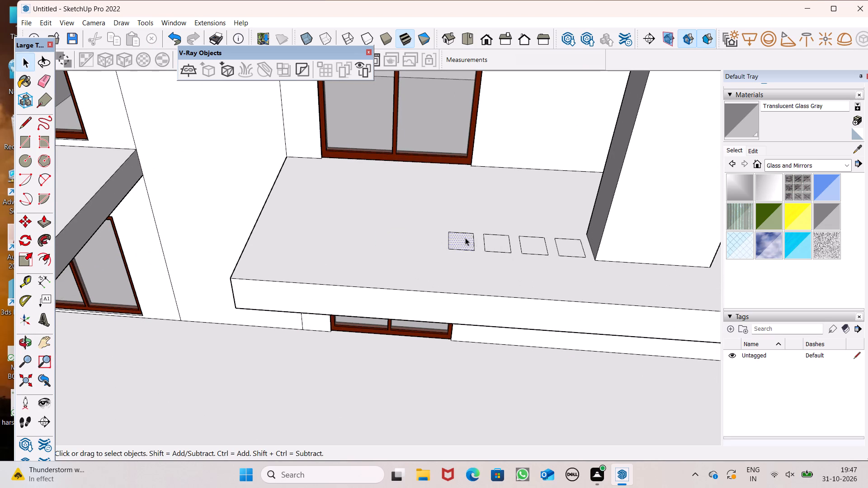
key("Delete")
Push/Pull the three remaining small floor rectangles up 10' to the underside of the slab above as slim pillars.
scroll(465, 242, "down", 10)
middle_click_drag(517, 230, 511, 177)
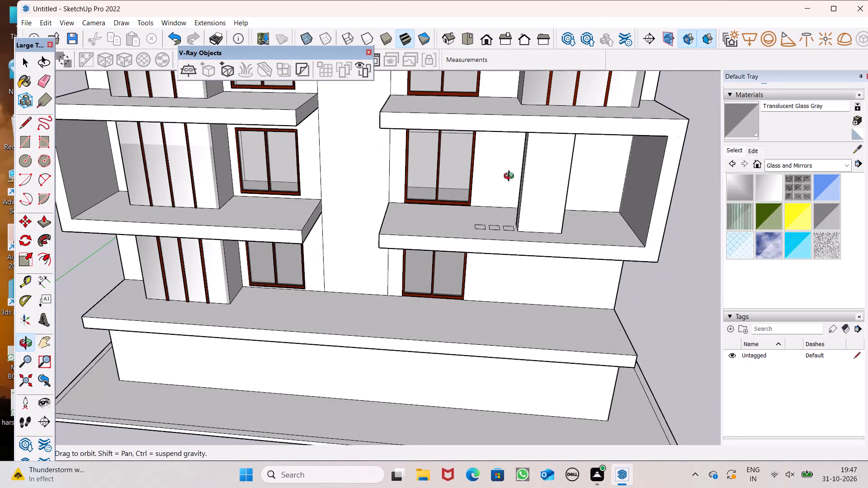
middle_click_drag(511, 177, 505, 183)
left_click(43, 221)
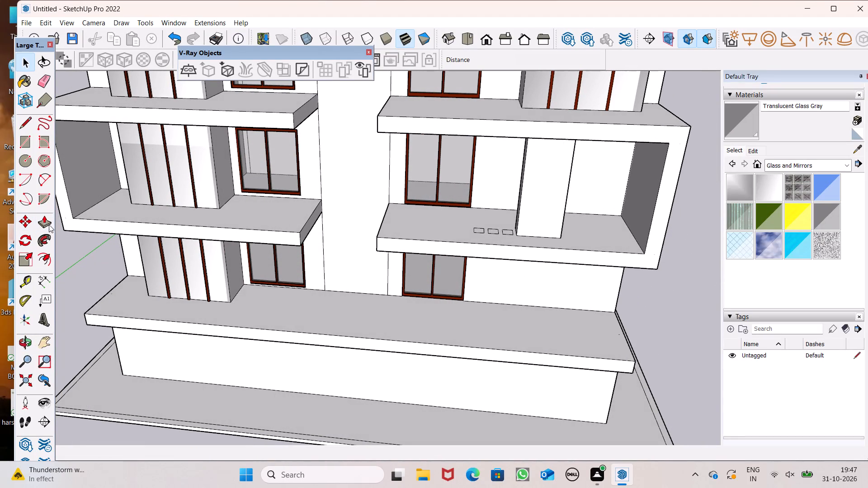
middle_click_drag(454, 222, 447, 279)
scroll(495, 266, "up", 6)
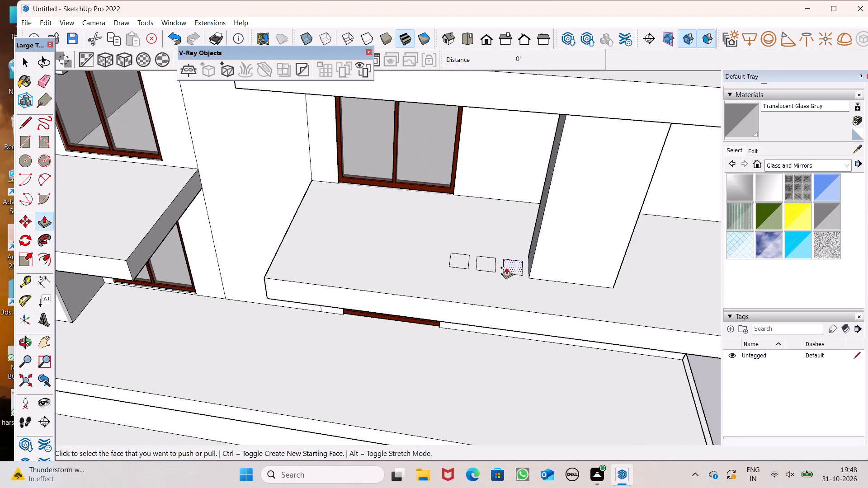
left_click_drag(510, 265, 564, 112)
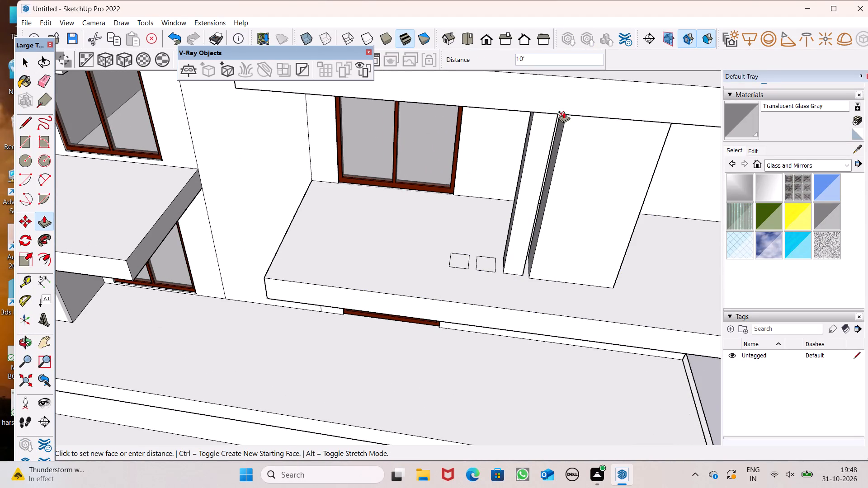
left_click_drag(564, 112, 570, 116)
left_click_drag(486, 265, 499, 196)
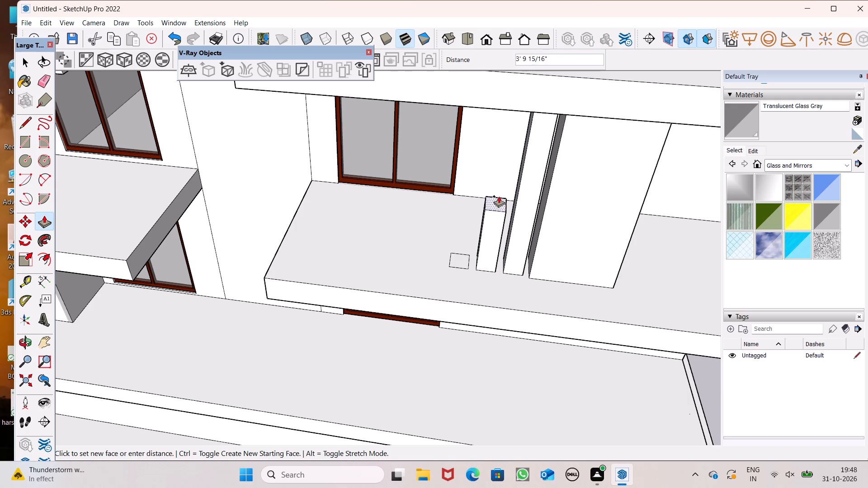
left_click_drag(499, 196, 542, 113)
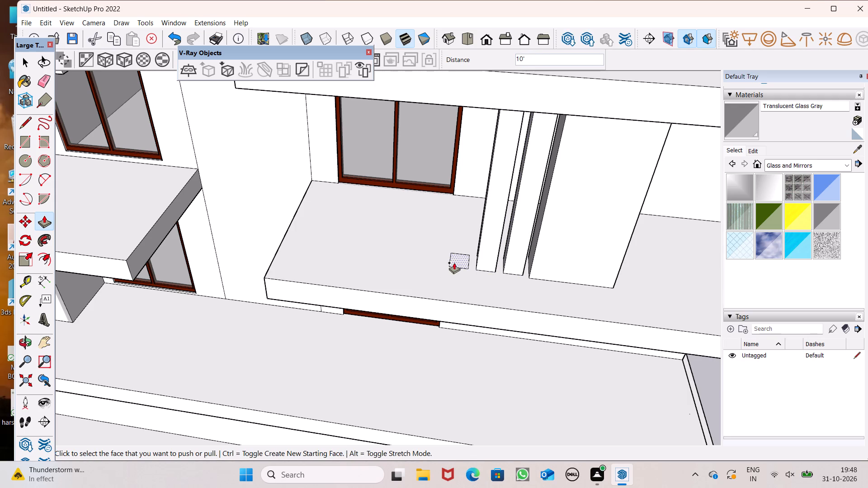
left_click_drag(459, 260, 500, 115)
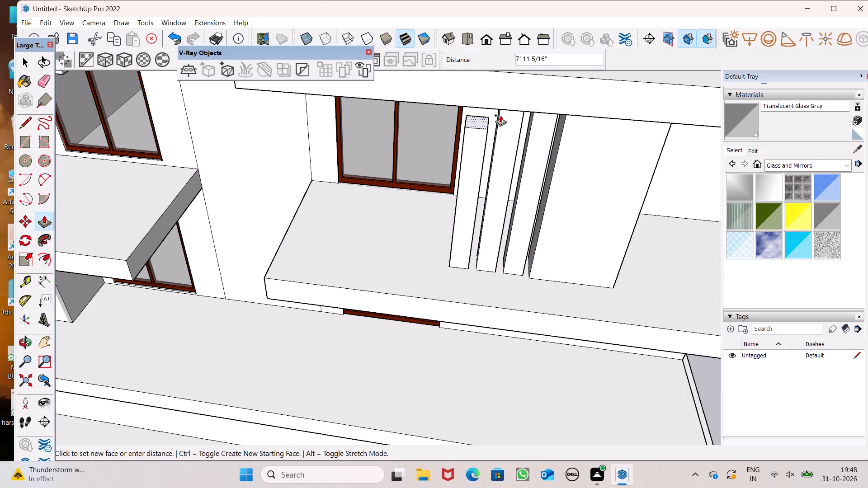
left_click_drag(500, 115, 507, 107)
Examine the second-level balcony's new slim pillars and the whole building facade from several angles and distances.
scroll(517, 159, "down", 5)
middle_click_drag(511, 176, 643, 0)
scroll(643, 0, "up", 1)
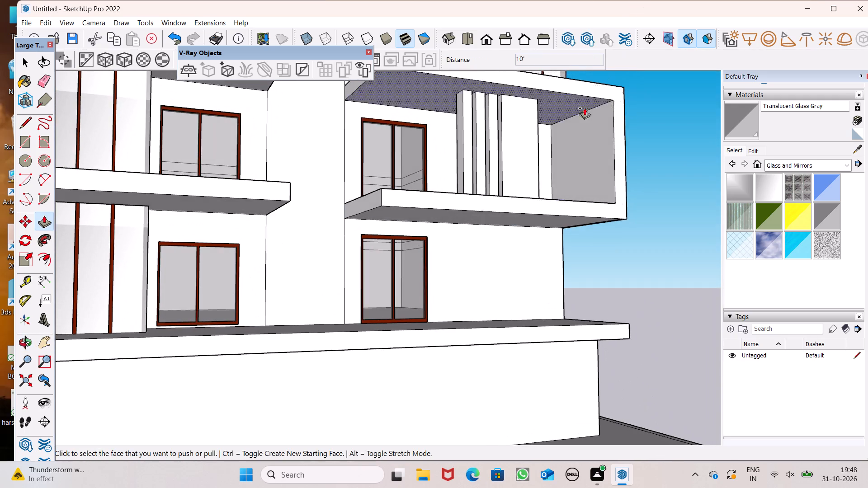
scroll(506, 195, "down", 6)
middle_click_drag(461, 225, 318, 302)
scroll(432, 258, "down", 3)
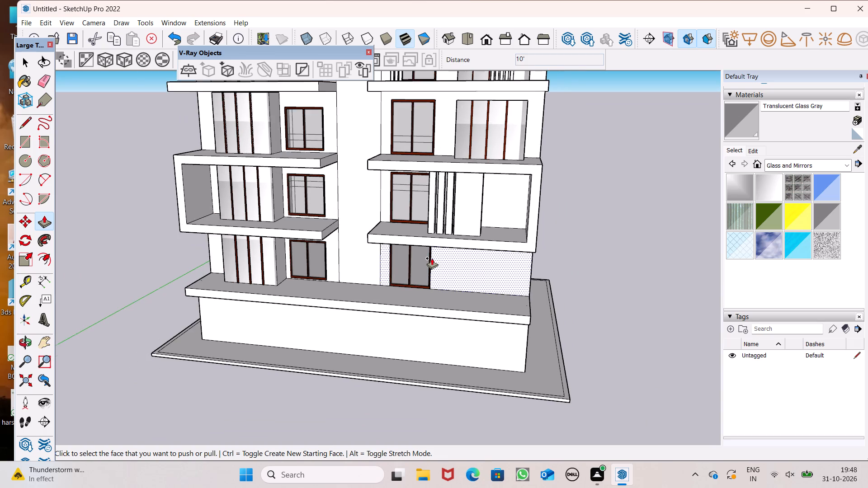
scroll(432, 258, "down", 6)
middle_click_drag(425, 259, 496, 235)
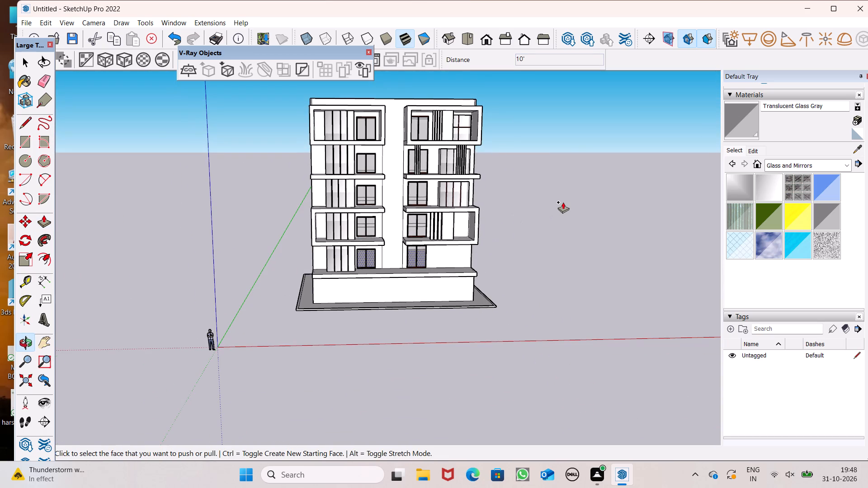
scroll(563, 202, "down", 3)
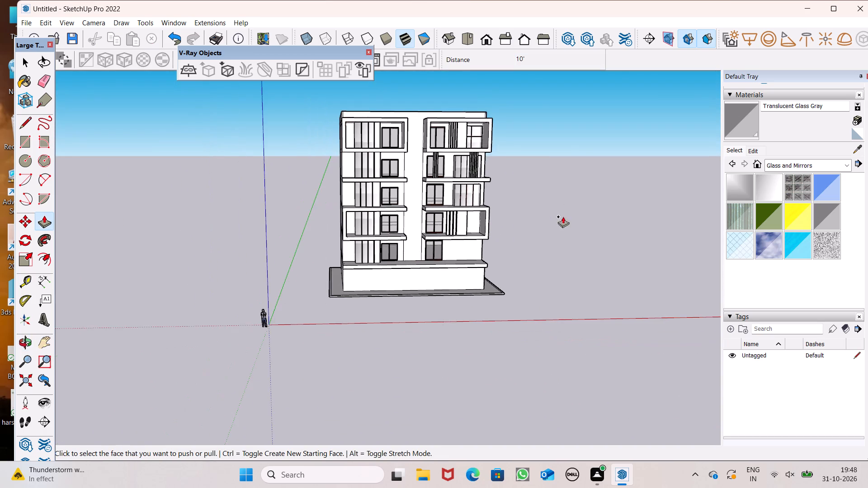
middle_click_drag(563, 217, 544, 238)
scroll(535, 211, "down", 5)
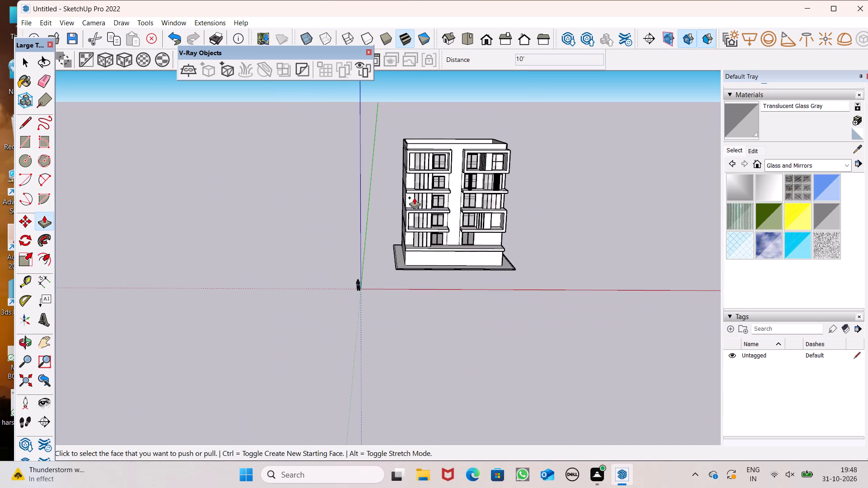
scroll(448, 131, "up", 2)
middle_click_drag(457, 173, 426, 172)
scroll(424, 124, "down", 2)
middle_click_drag(418, 164, 427, 196)
scroll(428, 189, "up", 4)
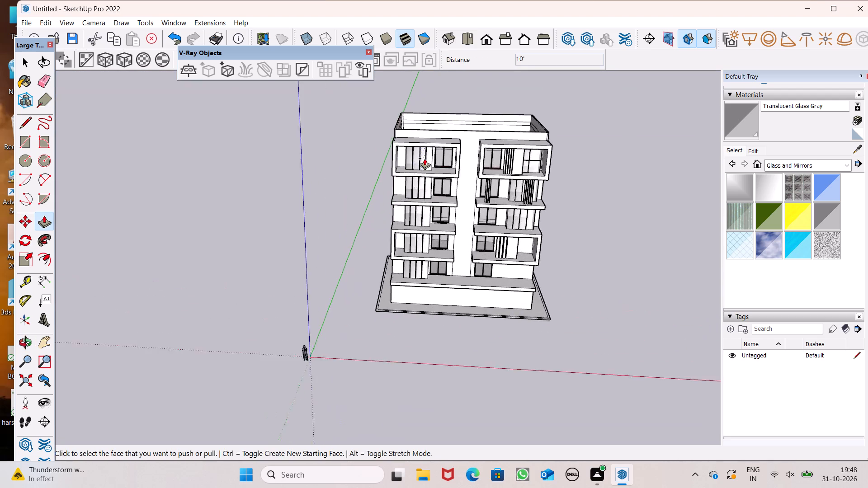
scroll(425, 158, "up", 3)
scroll(425, 152, "down", 3)
middle_click_drag(428, 187, 441, 221)
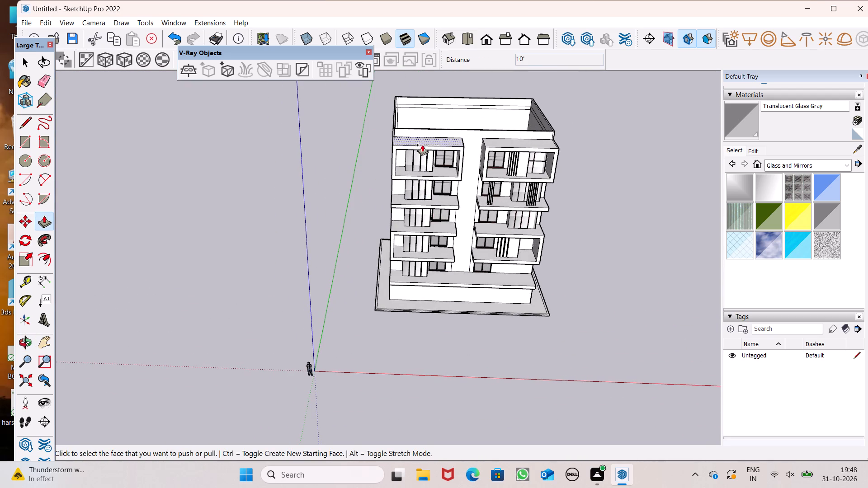
scroll(434, 150, "down", 2)
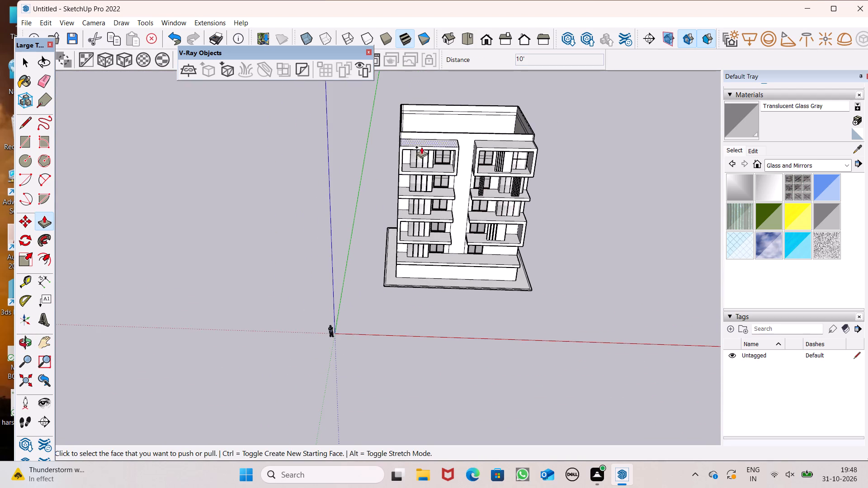
scroll(426, 160, "up", 6)
Draw a rectangle about 3' by 1' on the floor of the top framed balcony without pillars, in front of the mullioned glass.
left_click(25, 143)
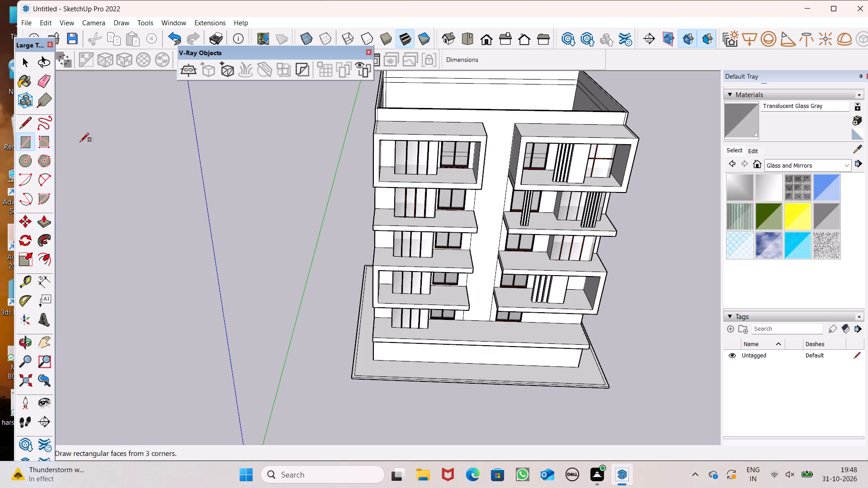
scroll(274, 158, "down", 1)
scroll(368, 176, "up", 6)
scroll(404, 209, "down", 1)
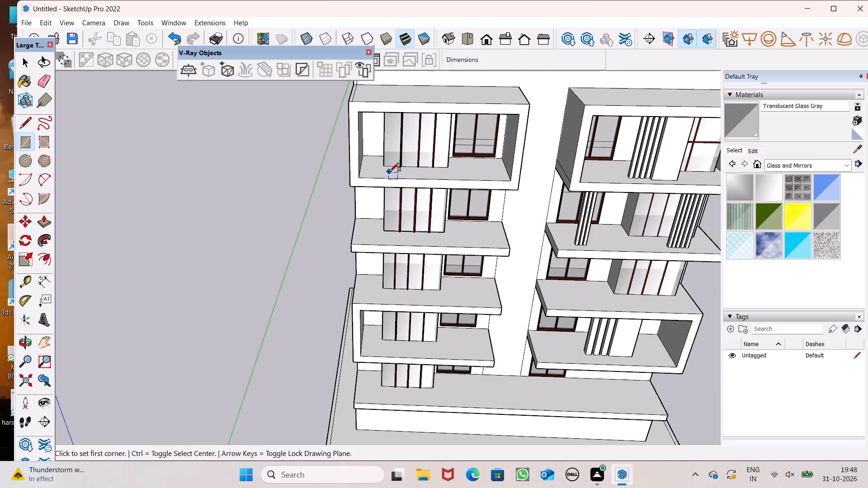
scroll(405, 171, "up", 1)
scroll(377, 186, "down", 4)
middle_click_drag(376, 187, 387, 196)
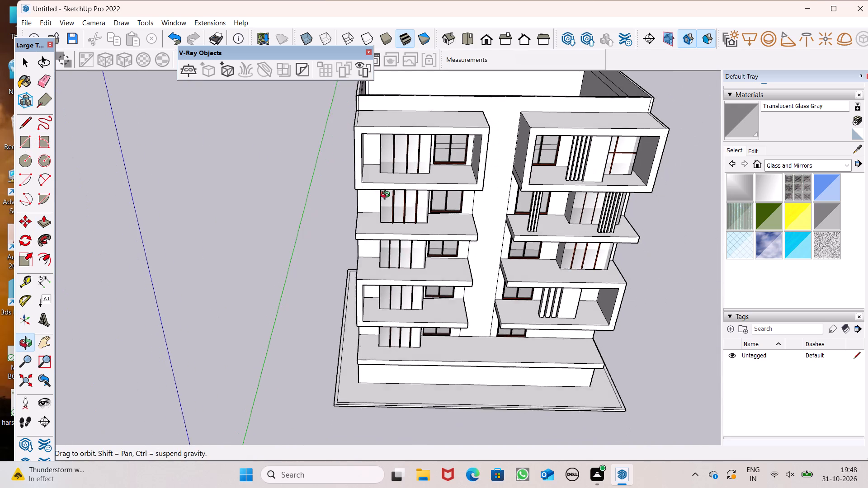
middle_click_drag(387, 196, 388, 196)
scroll(395, 172, "up", 2)
scroll(396, 179, "down", 1)
middle_click_drag(423, 192, 421, 199)
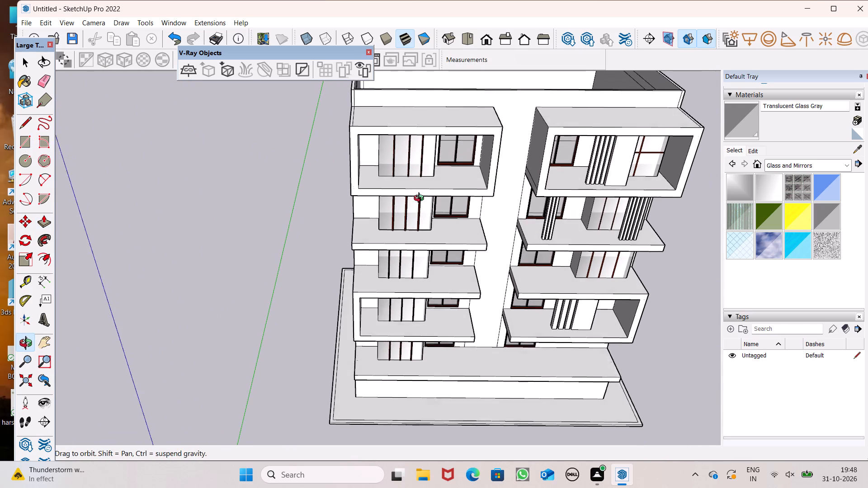
middle_click_drag(421, 199, 415, 208)
scroll(409, 187, "up", 2)
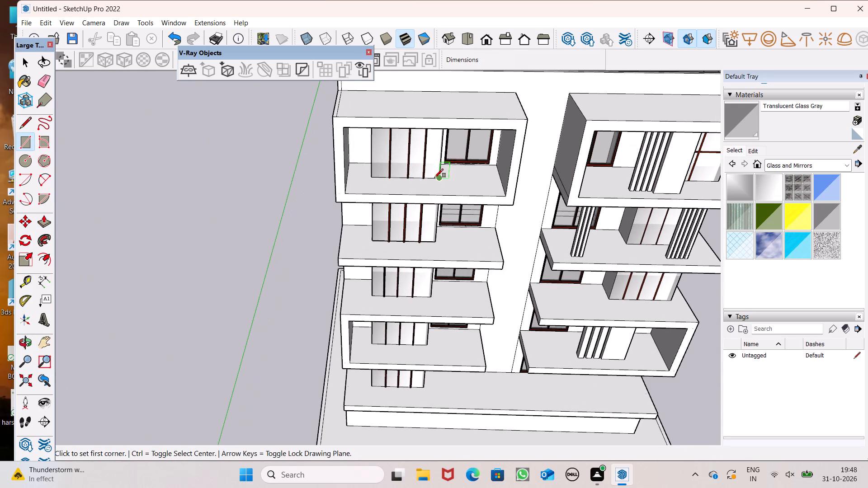
scroll(434, 178, "down", 4)
scroll(408, 184, "up", 7)
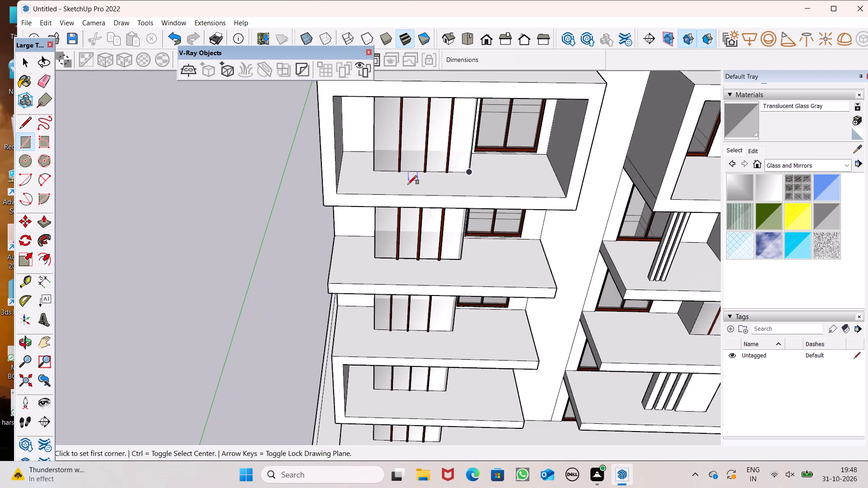
scroll(408, 184, "up", 7)
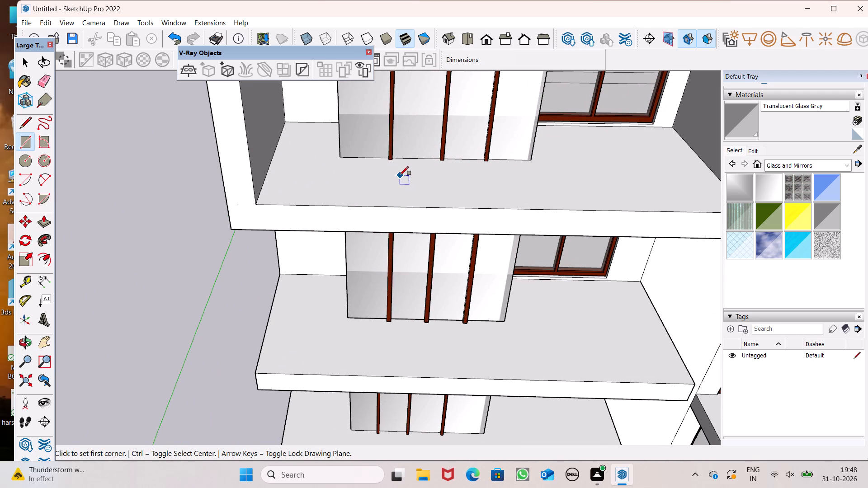
scroll(400, 175, "down", 1)
middle_click_drag(417, 168, 424, 180)
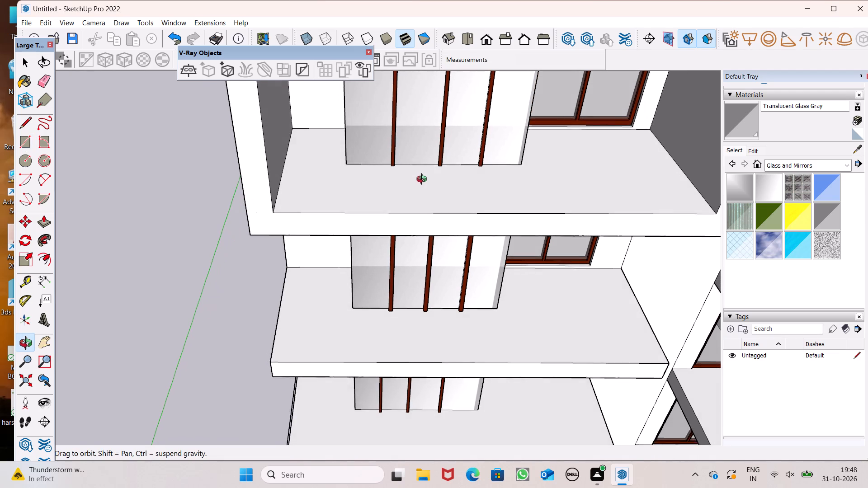
middle_click_drag(424, 180, 419, 192)
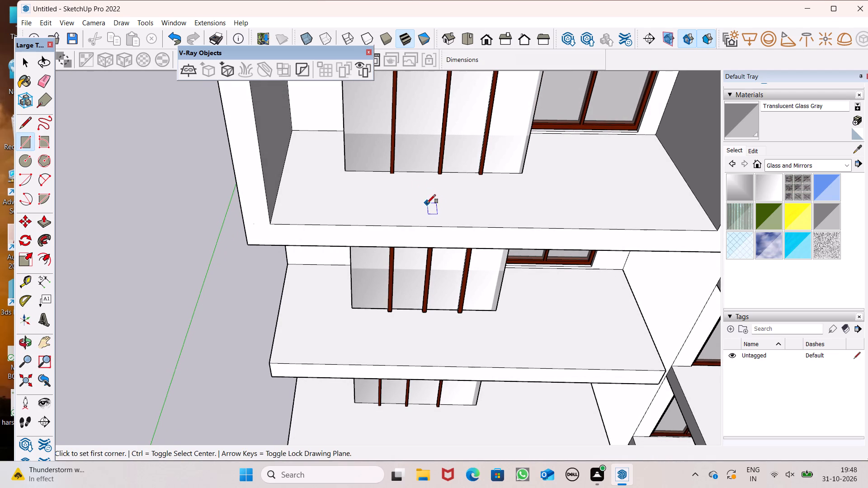
scroll(335, 191, "down", 1)
middle_click_drag(385, 209, 381, 216)
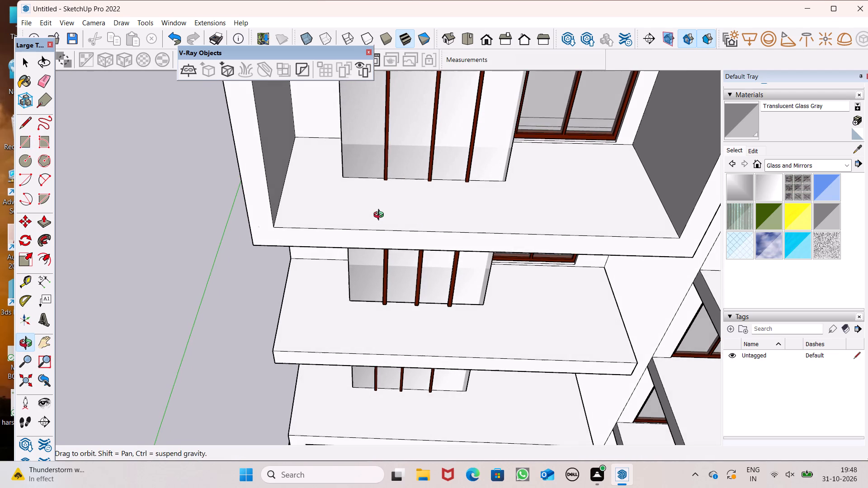
middle_click_drag(381, 216, 380, 219)
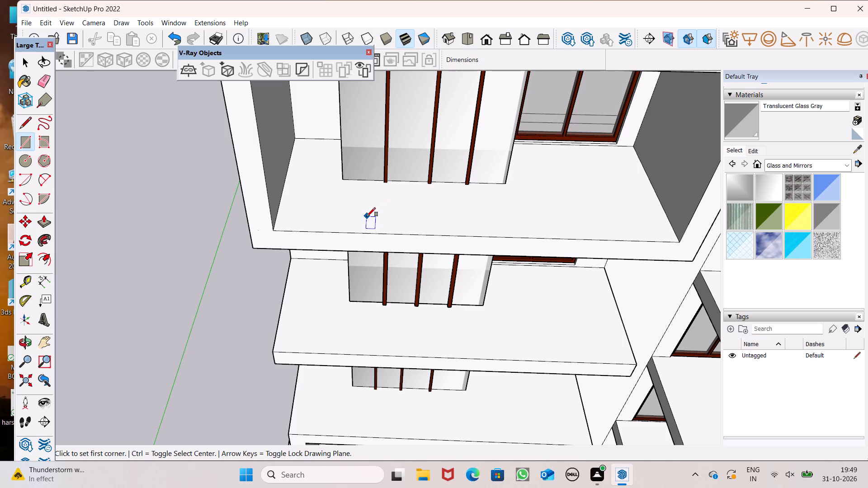
scroll(392, 202, "up", 2)
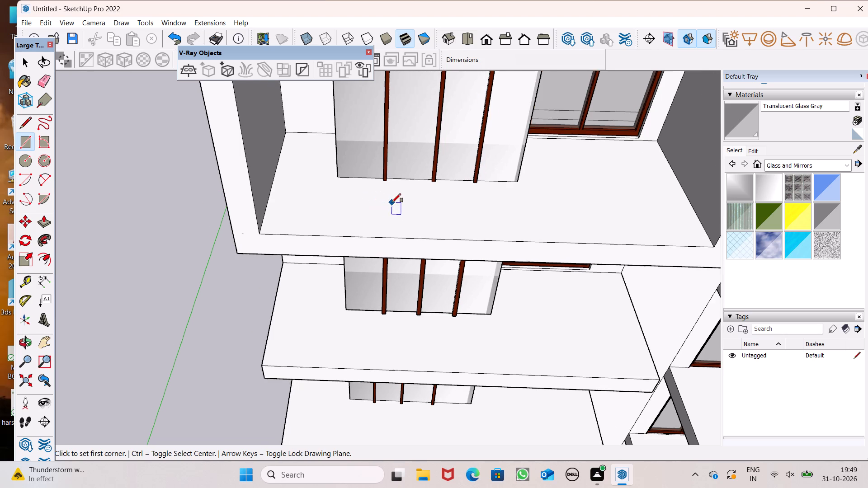
scroll(392, 202, "up", 1)
scroll(387, 202, "down", 1)
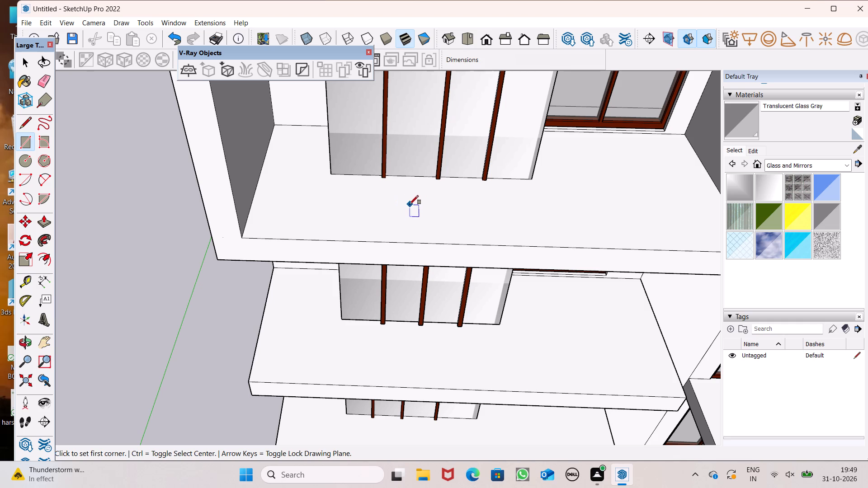
scroll(376, 169, "down", 3)
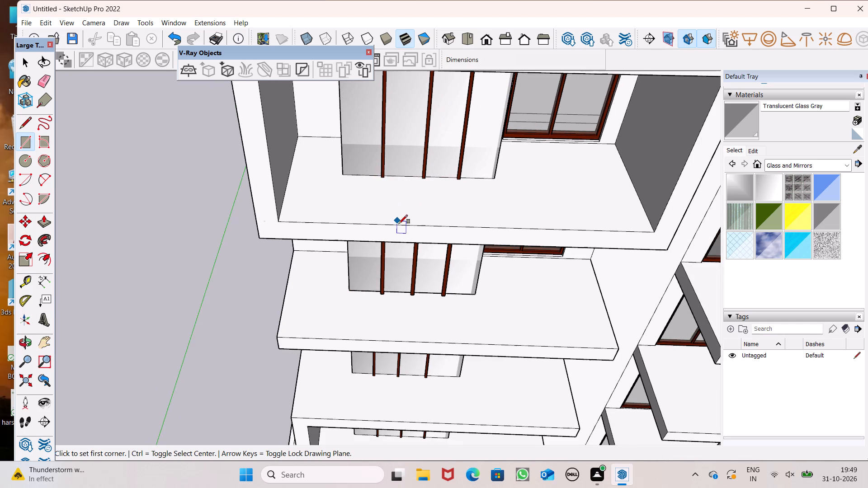
middle_click_drag(399, 224, 406, 231)
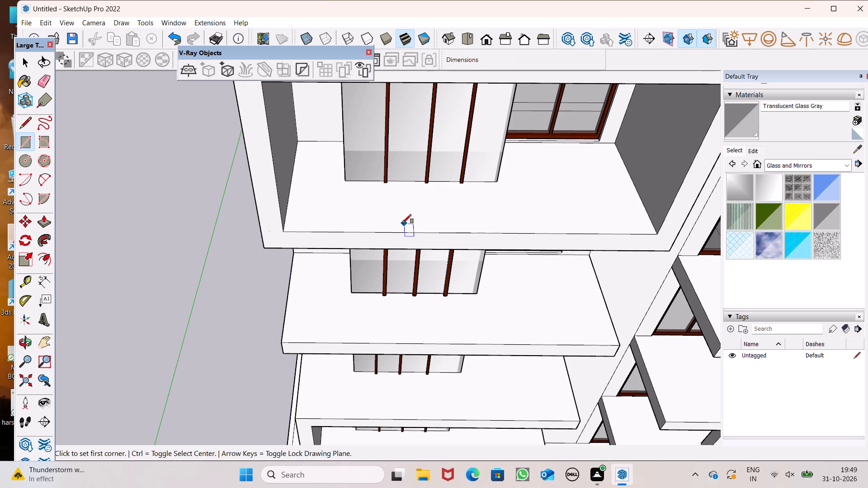
middle_click(423, 221)
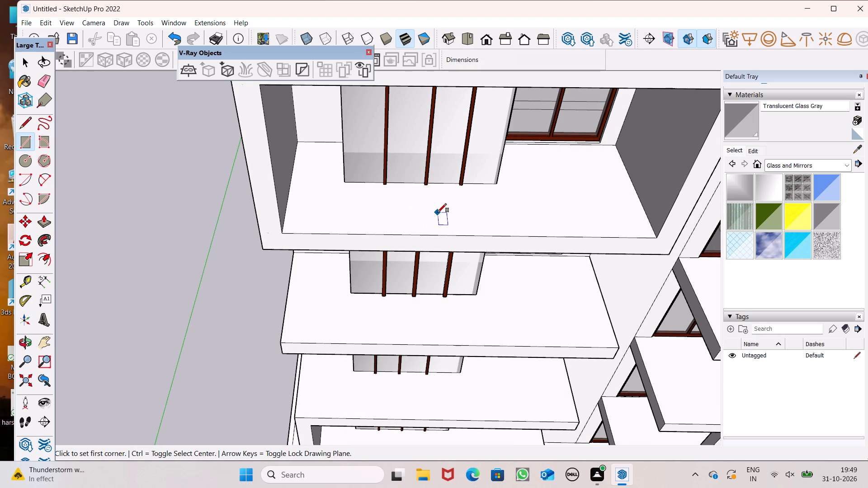
middle_click_drag(469, 231, 460, 244)
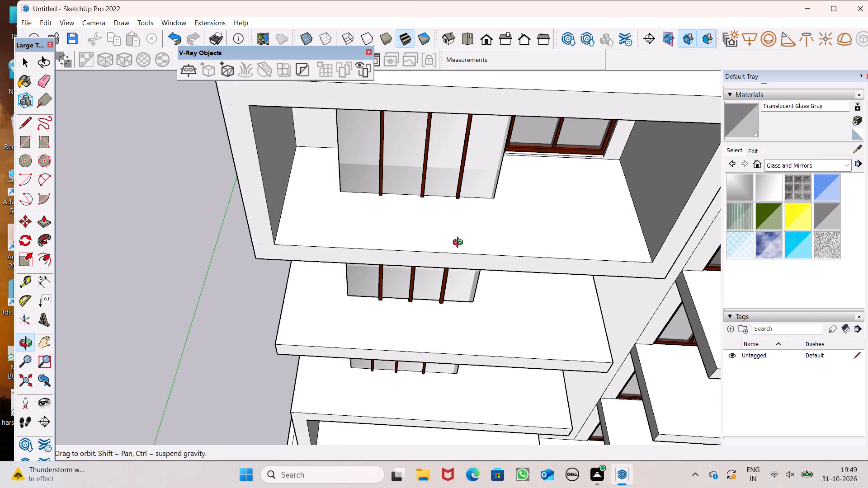
middle_click_drag(460, 244, 463, 240)
scroll(410, 227, "up", 2)
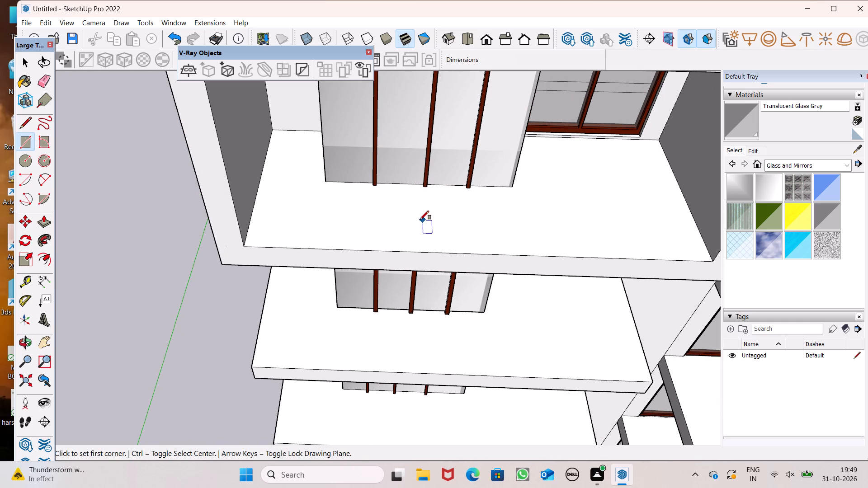
scroll(407, 201, "up", 2)
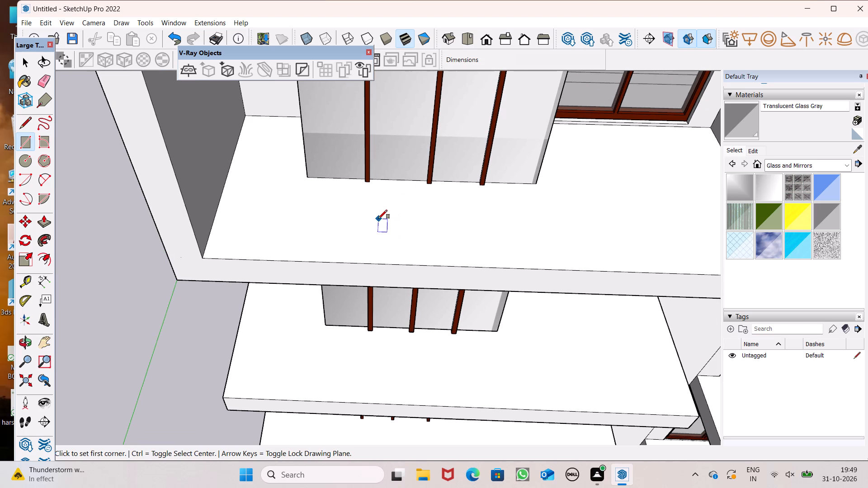
scroll(378, 218, "down", 2)
middle_click_drag(409, 235, 414, 237)
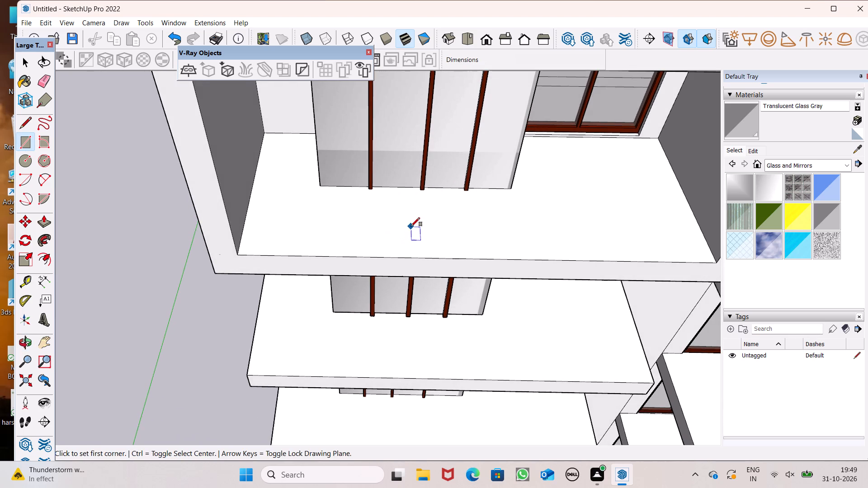
scroll(411, 226, "up", 2)
scroll(387, 211, "down", 2)
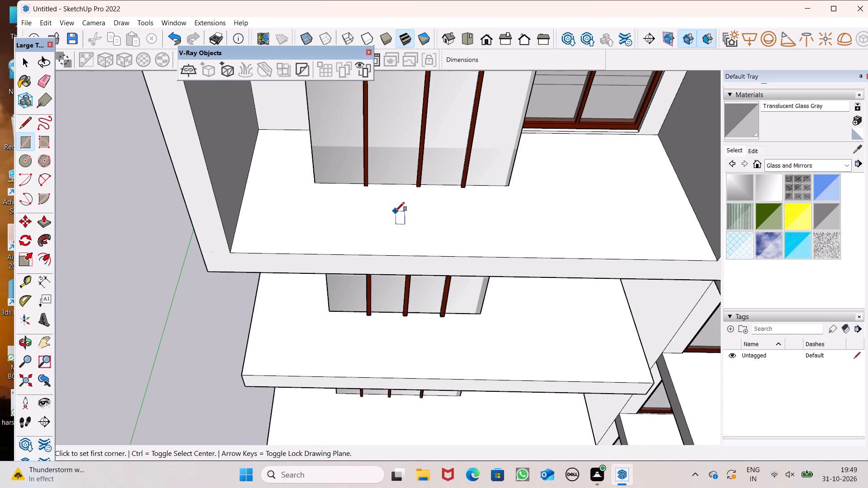
scroll(396, 211, "up", 2)
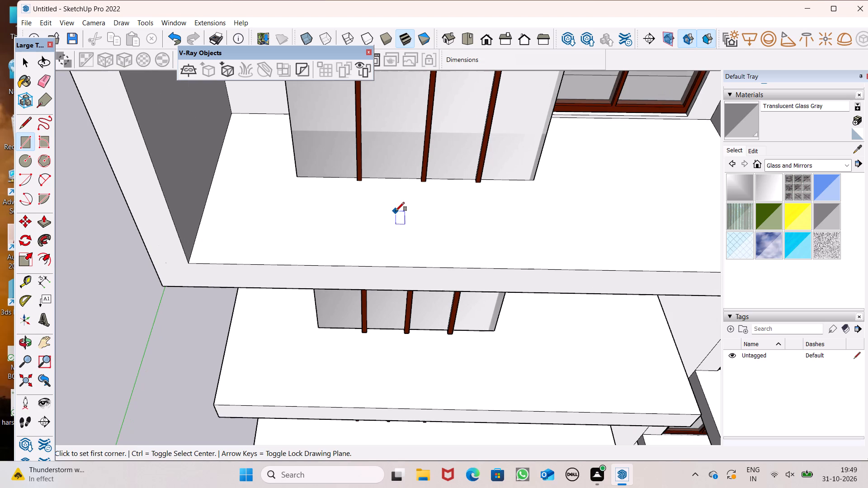
scroll(449, 206, "down", 3)
middle_click_drag(454, 229, 453, 207)
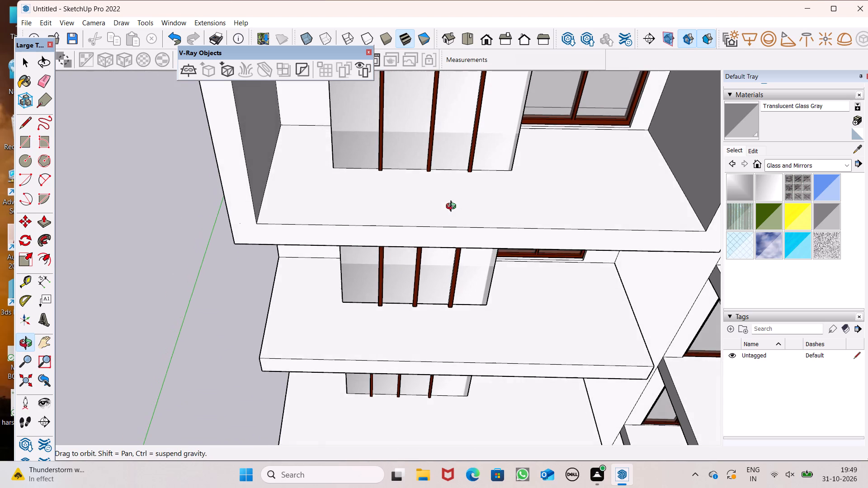
middle_click_drag(453, 207, 450, 230)
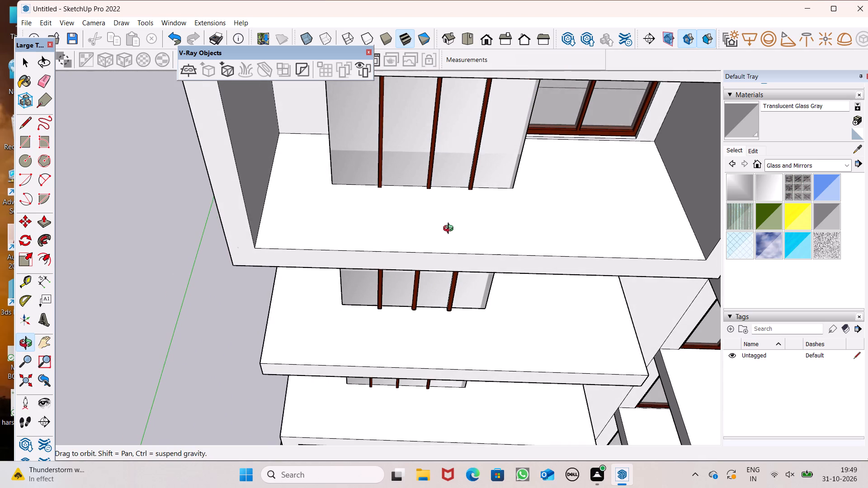
middle_click_drag(450, 230, 449, 230)
scroll(429, 218, "up", 3)
scroll(425, 216, "down", 3)
scroll(419, 211, "up", 3)
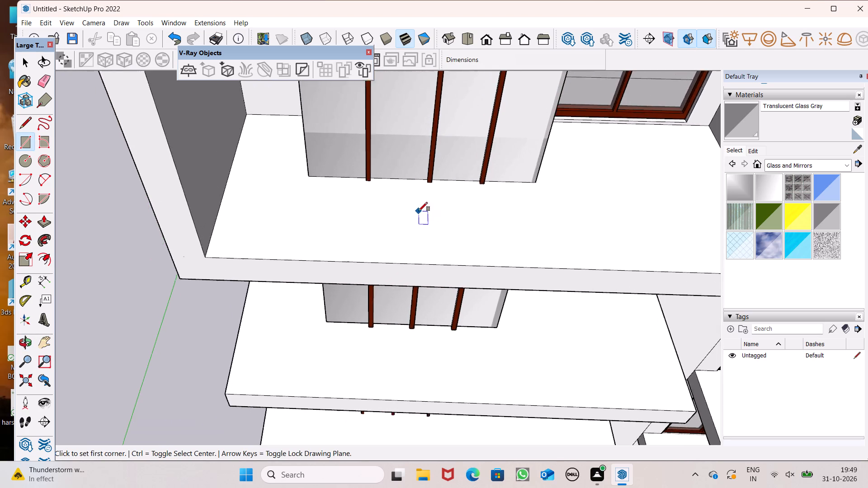
left_click(396, 213)
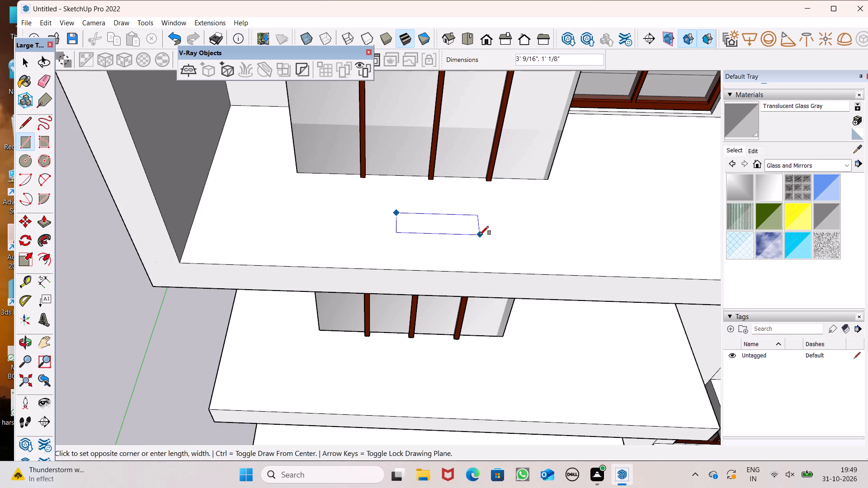
left_click(480, 235)
key("space")
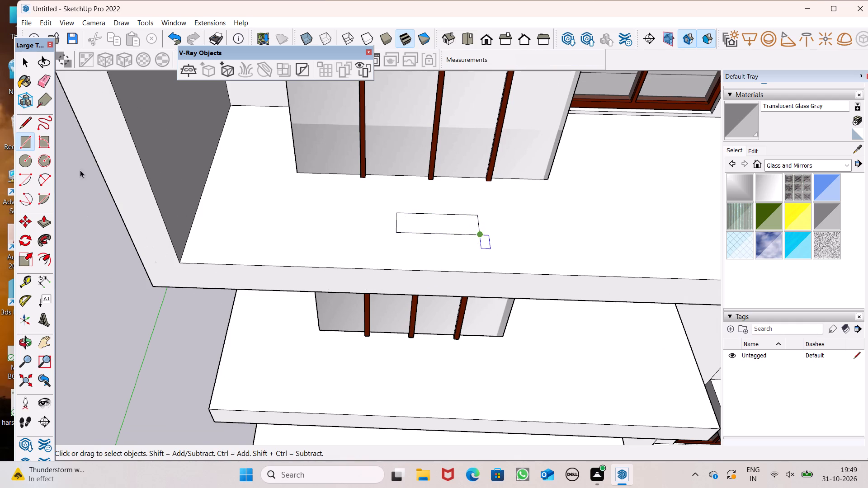
Push/Pull the new floor rectangle up 10' to the balcony's ceiling as a solid pillar.
left_click(50, 222)
scroll(76, 229, "down", 5, "ctrl")
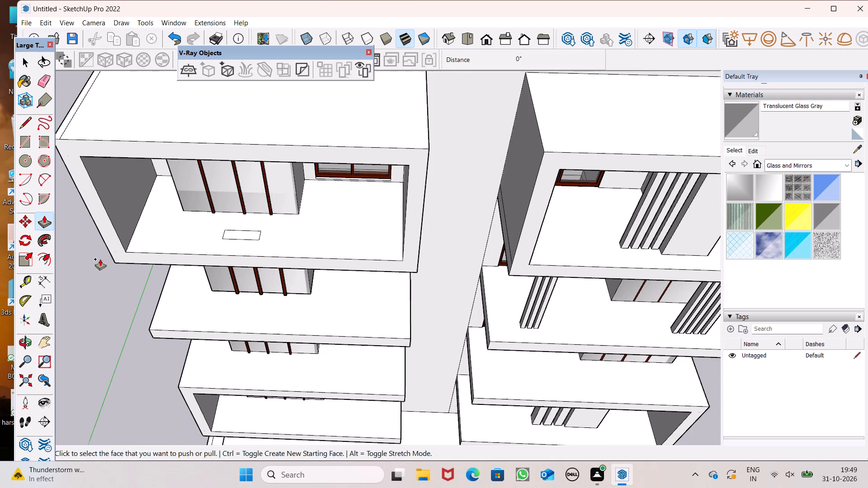
scroll(417, 146, "down", 10)
scroll(355, 172, "up", 2)
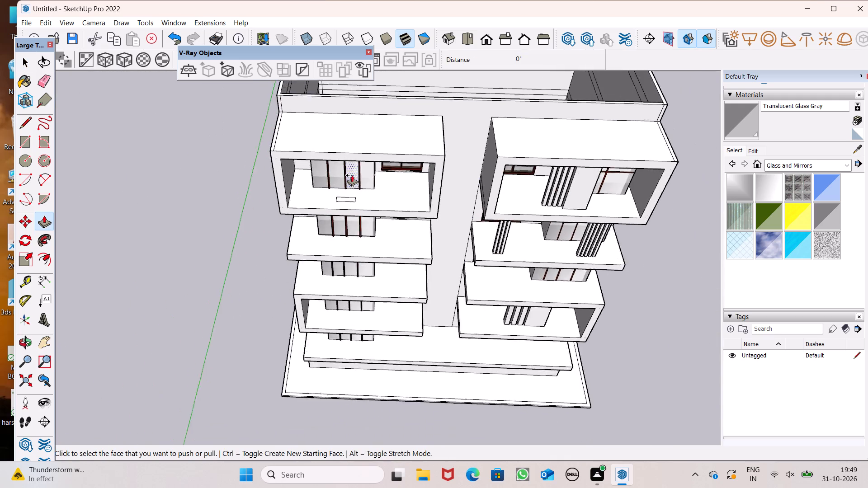
scroll(352, 175, "up", 5)
scroll(440, 205, "down", 5)
scroll(334, 197, "up", 7)
scroll(410, 205, "up", 1)
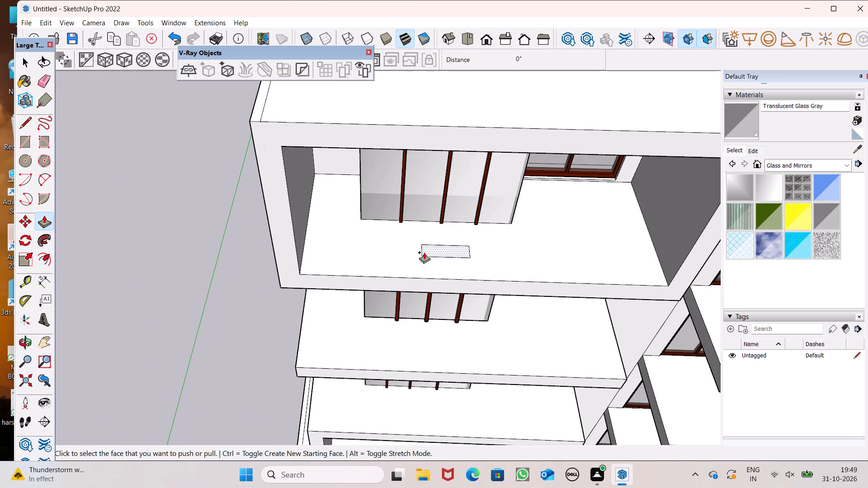
left_click_drag(430, 252, 429, 149)
scroll(429, 141, "down", 3)
middle_click_drag(457, 220, 471, 156)
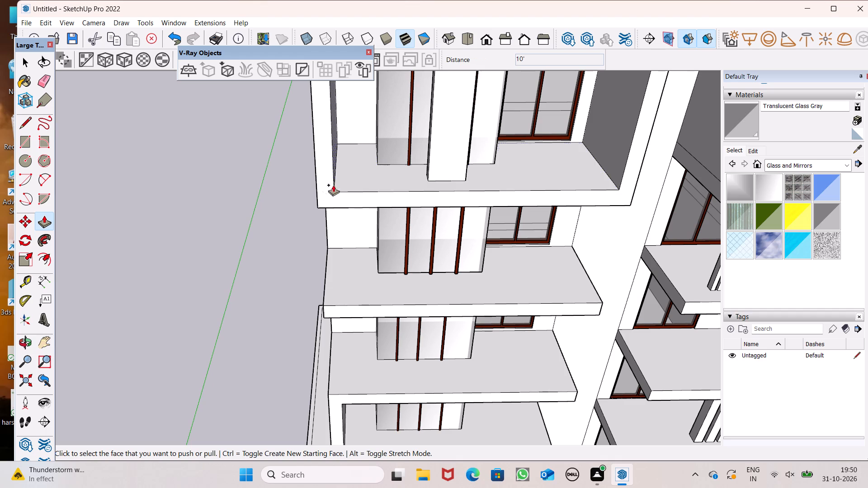
key("space")
Examine the top balcony's new solid pillar and the whole facade from above, below and close up.
scroll(284, 146, "down", 3)
middle_click_drag(371, 188, 370, 153)
scroll(371, 154, "up", 1)
scroll(359, 219, "down", 5)
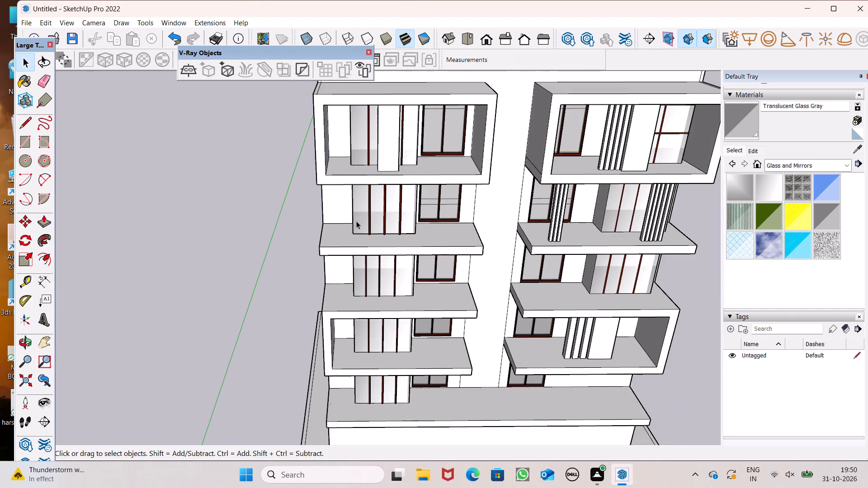
middle_click_drag(416, 170, 405, 28)
scroll(425, 168, "down", 4)
scroll(383, 115, "up", 4)
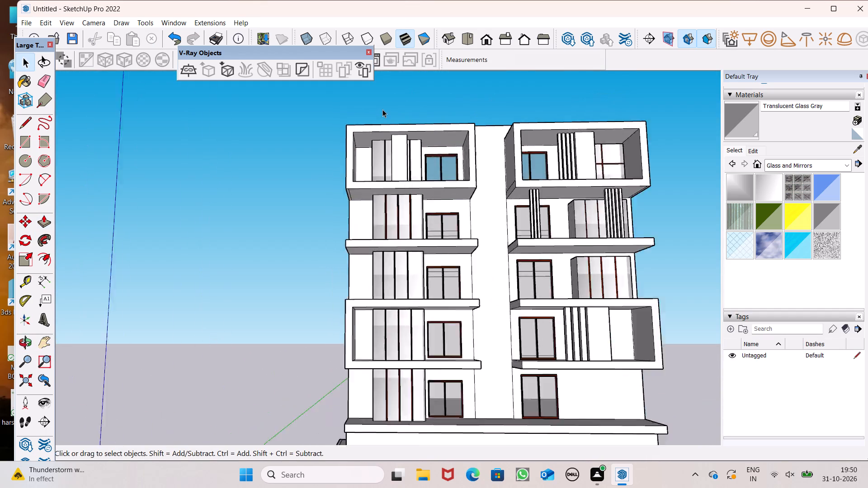
scroll(382, 109, "up", 3)
middle_click_drag(390, 116, 413, 164)
middle_click(420, 164)
scroll(422, 165, "up", 4)
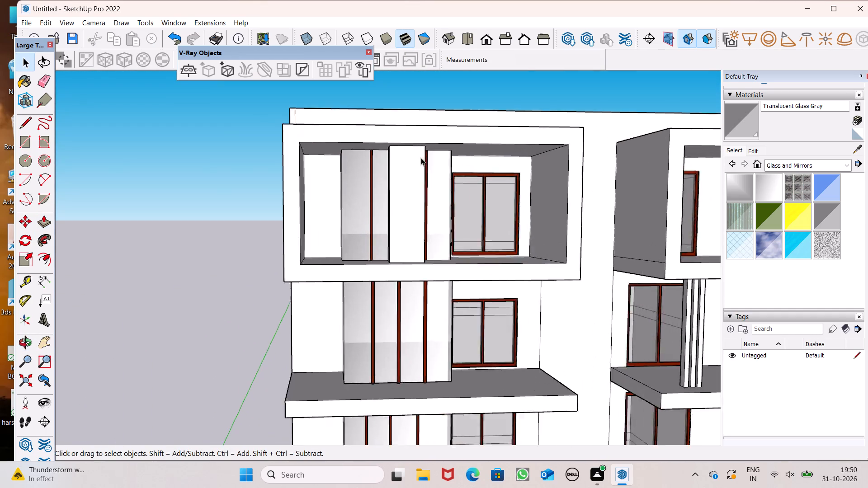
scroll(421, 158, "up", 3)
scroll(415, 118, "down", 2)
middle_click_drag(433, 156, 427, 173)
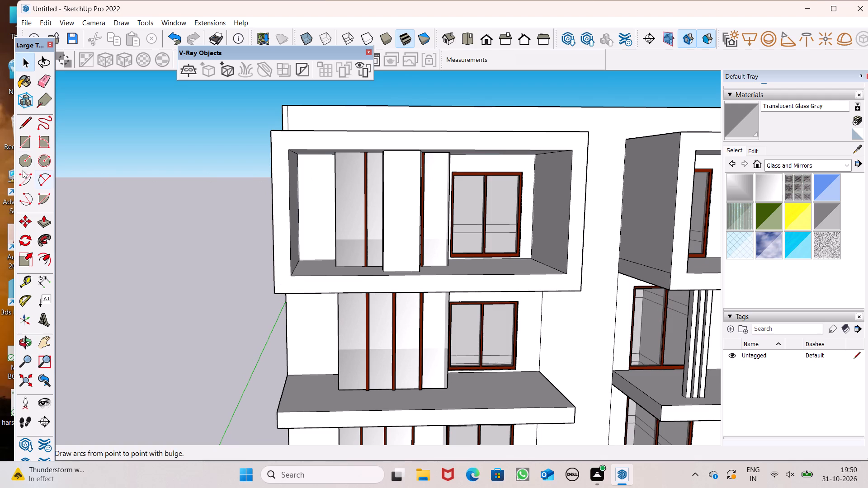
Draw a 10' vertical line down the front face of the top balcony's solid pillar, near one side edge.
left_click(26, 124)
scroll(365, 161, "up", 1)
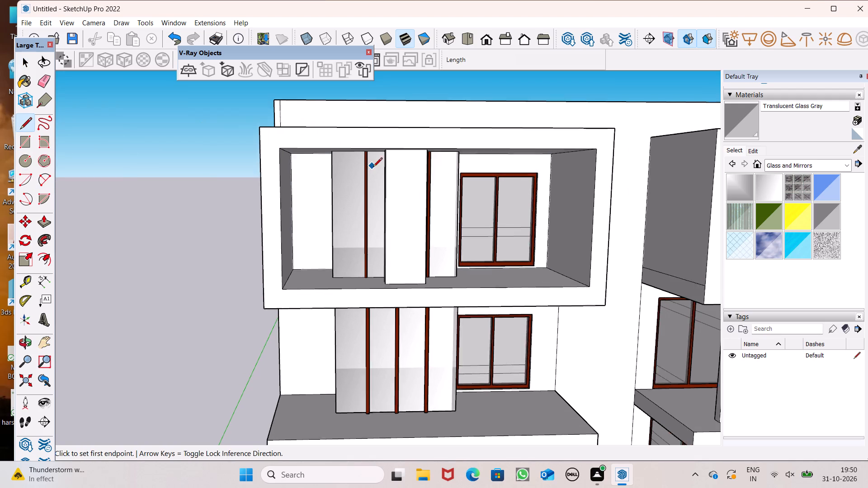
scroll(373, 168, "up", 2)
middle_click_drag(389, 197, 386, 138)
scroll(402, 145, "up", 4)
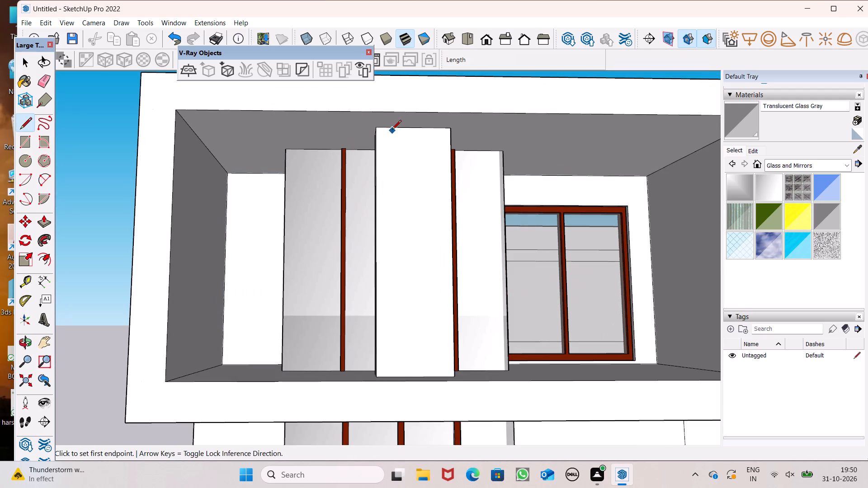
left_click(390, 129)
scroll(396, 239, "down", 2)
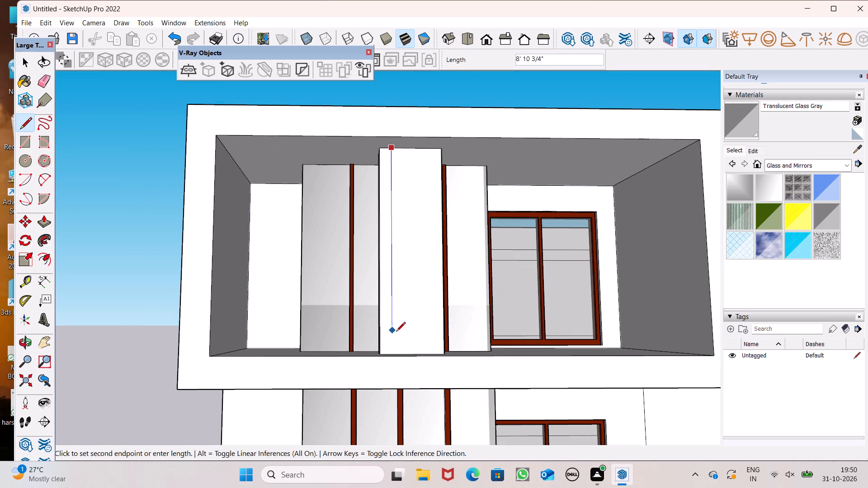
left_click(394, 353)
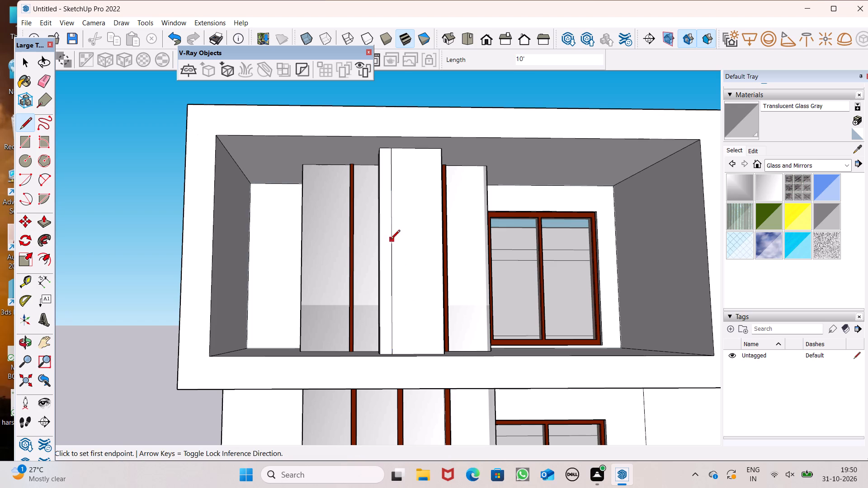
scroll(391, 240, "down", 3)
key("space")
Copy the vertical line a short distance across the pillar's front face to mark off a second narrow strip.
middle_click_drag(392, 262, 388, 353)
scroll(402, 349, "up", 10)
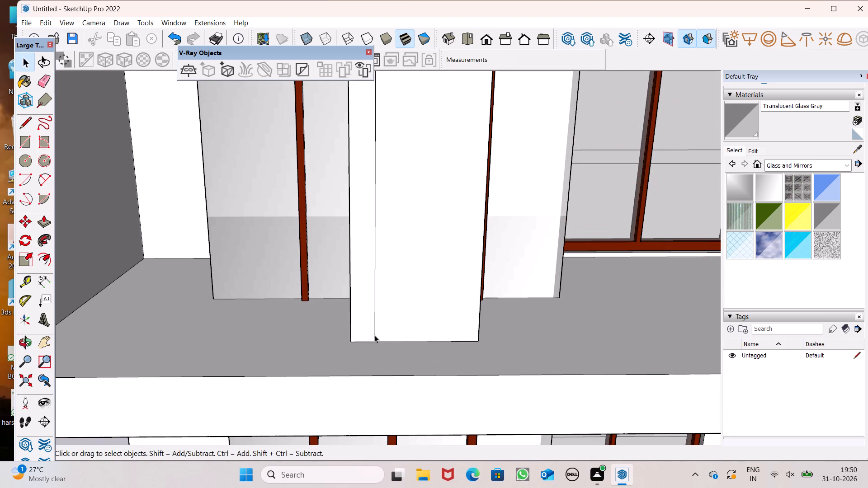
left_click(374, 335)
scroll(374, 334, "up", 1)
scroll(374, 334, "down", 3)
key("m")
key("Return")
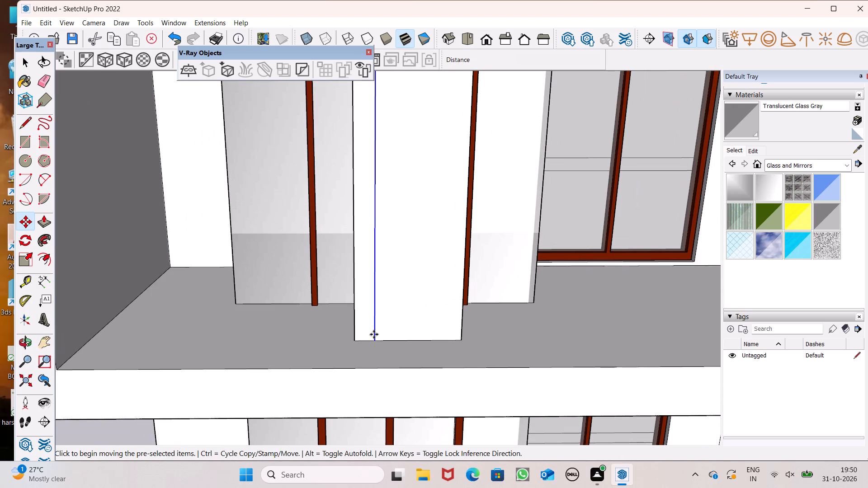
scroll(443, 261, "up", 3)
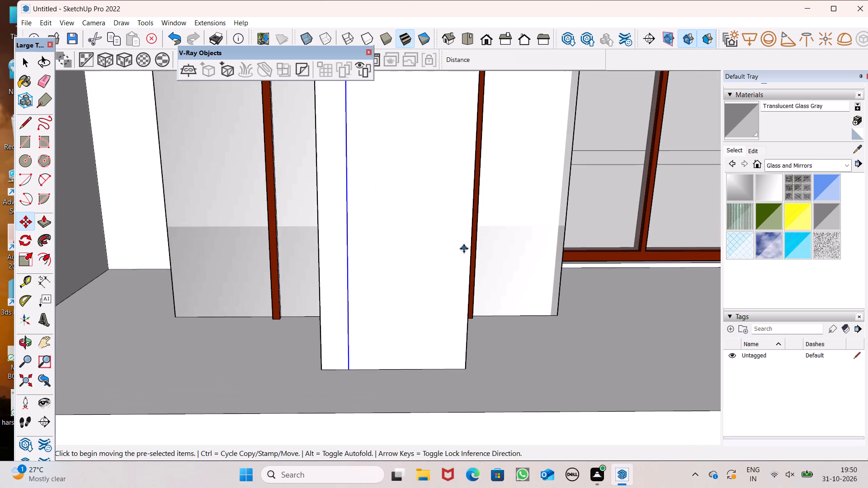
scroll(464, 249, "up", 1)
scroll(466, 274, "down", 3)
scroll(370, 375, "up", 1)
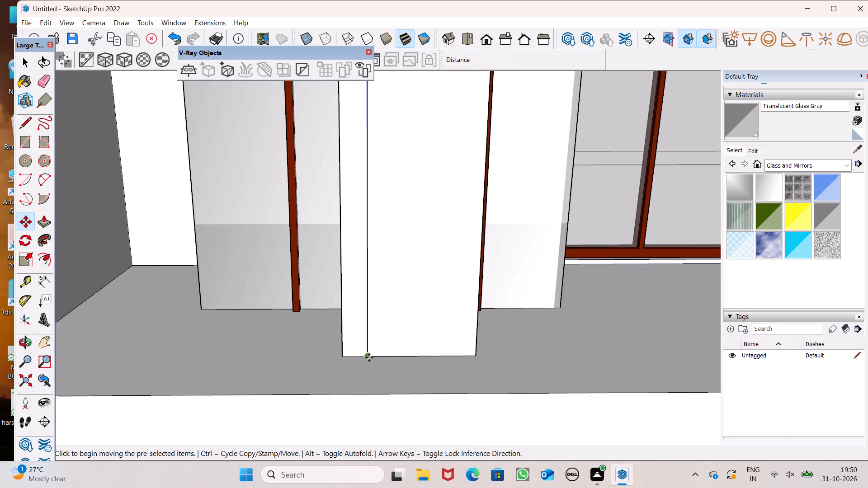
left_click_drag(369, 357, 393, 359)
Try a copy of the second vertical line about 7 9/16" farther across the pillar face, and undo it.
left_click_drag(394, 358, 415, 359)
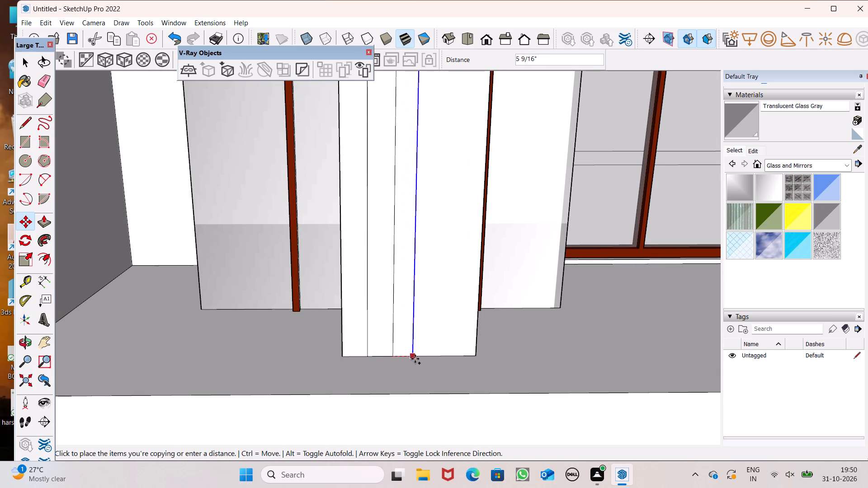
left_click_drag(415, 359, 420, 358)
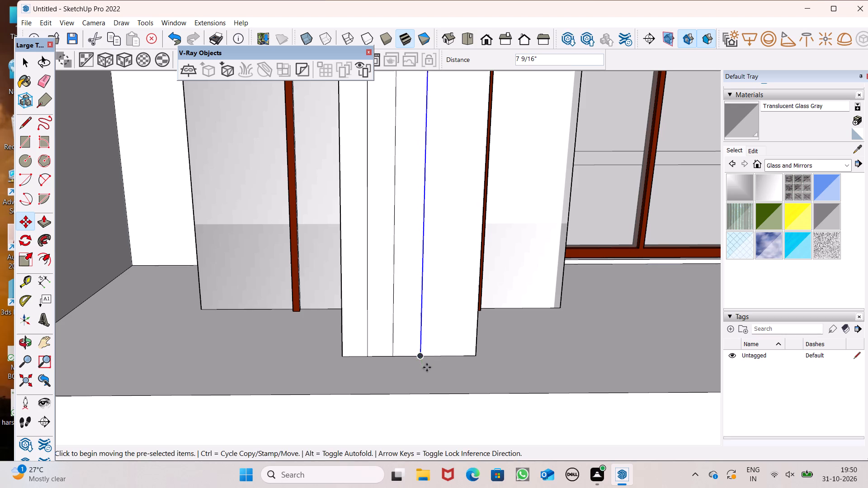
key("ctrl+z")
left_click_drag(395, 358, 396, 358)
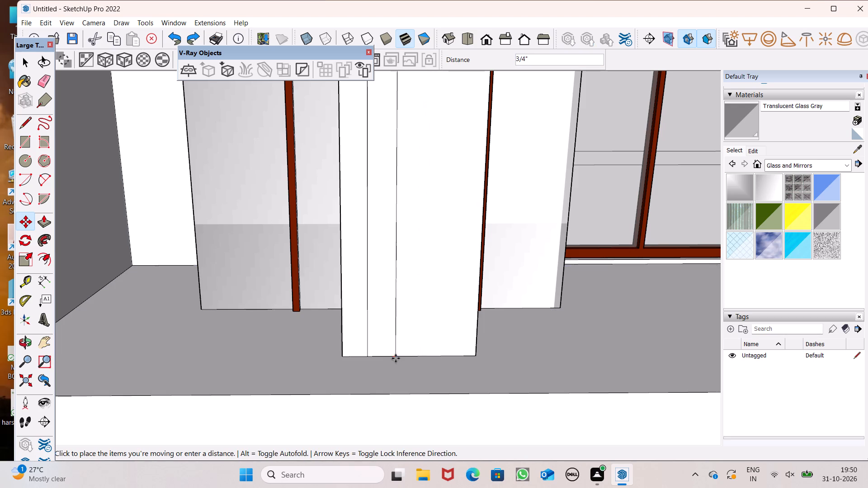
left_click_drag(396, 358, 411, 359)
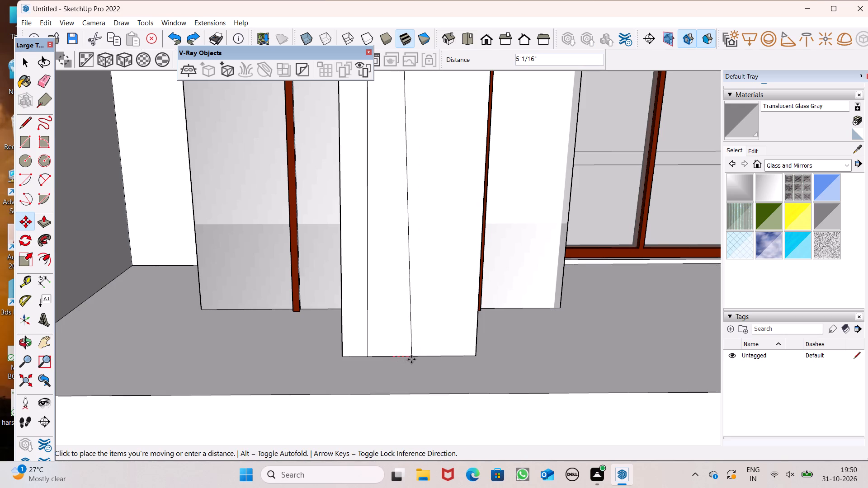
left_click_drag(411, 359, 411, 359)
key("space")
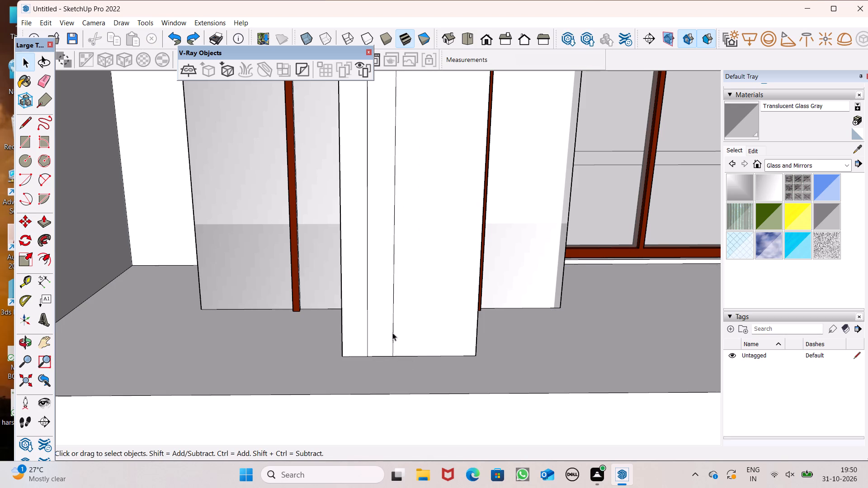
Copy the second vertical line twice more across the pillar's front face, spacing the copies about 7" apart into narrow strips.
left_click(392, 333)
key("m")
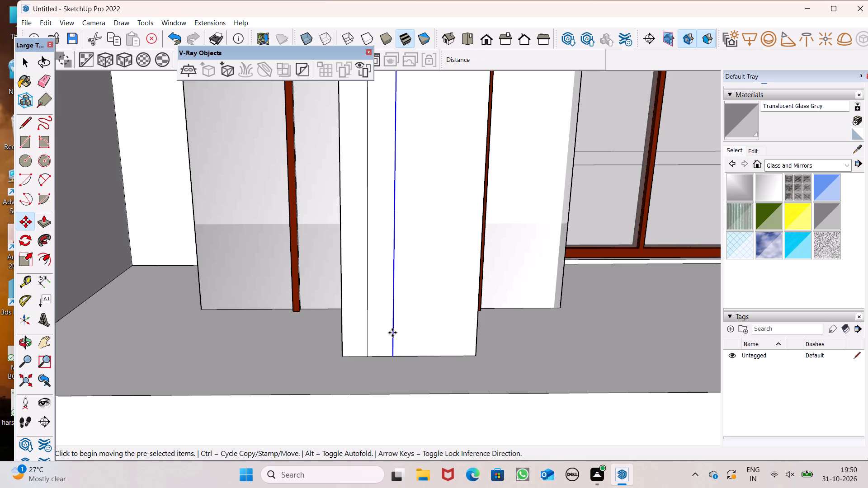
key("Return")
scroll(392, 347, "up", 5)
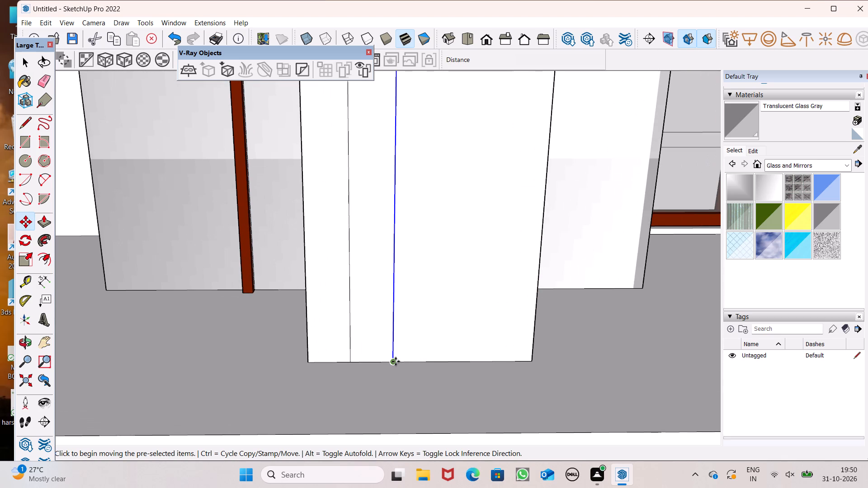
left_click_drag(396, 361, 414, 361)
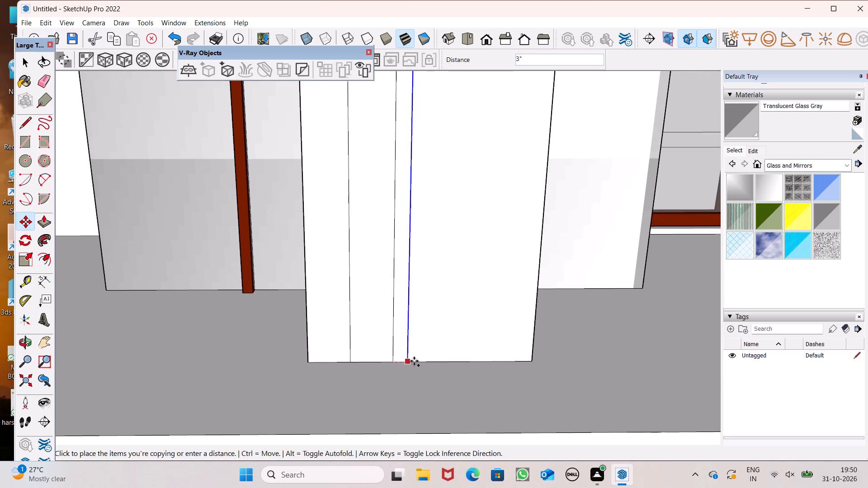
left_click_drag(414, 361, 432, 361)
left_click_drag(432, 362, 474, 364)
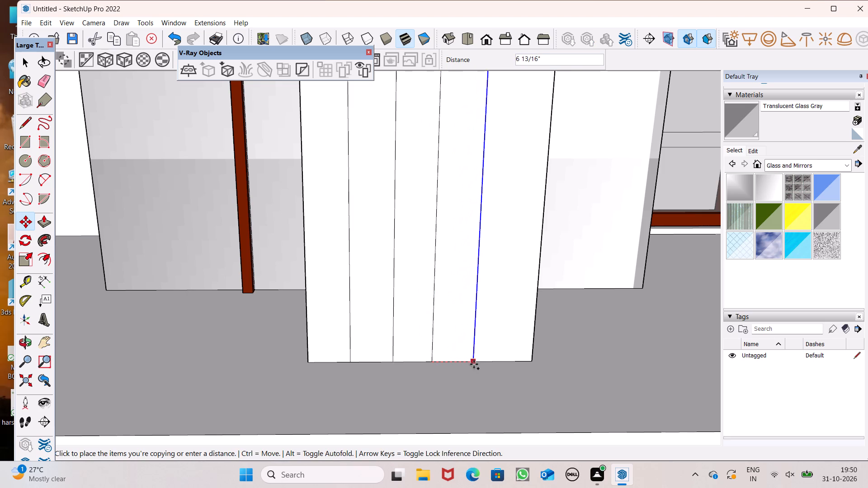
left_click_drag(474, 364, 475, 364)
scroll(453, 333, "down", 16)
scroll(441, 298, "down", 7)
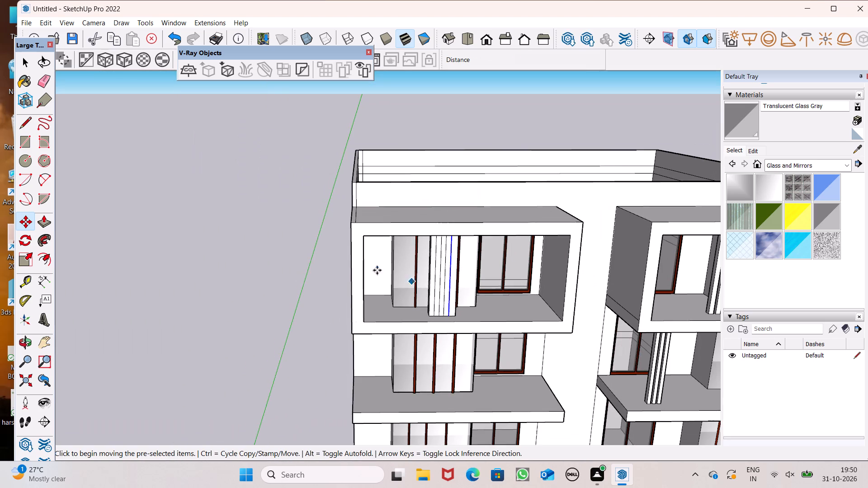
key("space")
left_click(310, 201)
Examine the whole facade, comparing the newly divided pillar with the slim pillars on the other column of balconies.
scroll(412, 253, "down", 1)
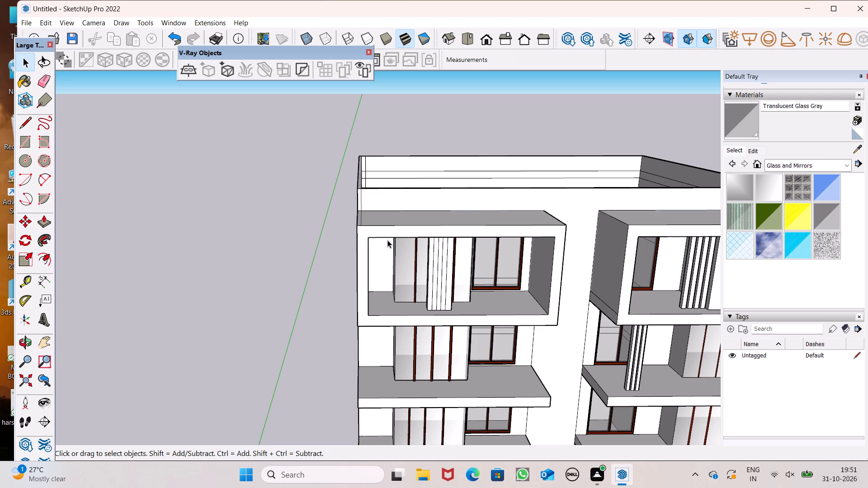
scroll(387, 240, "down", 7)
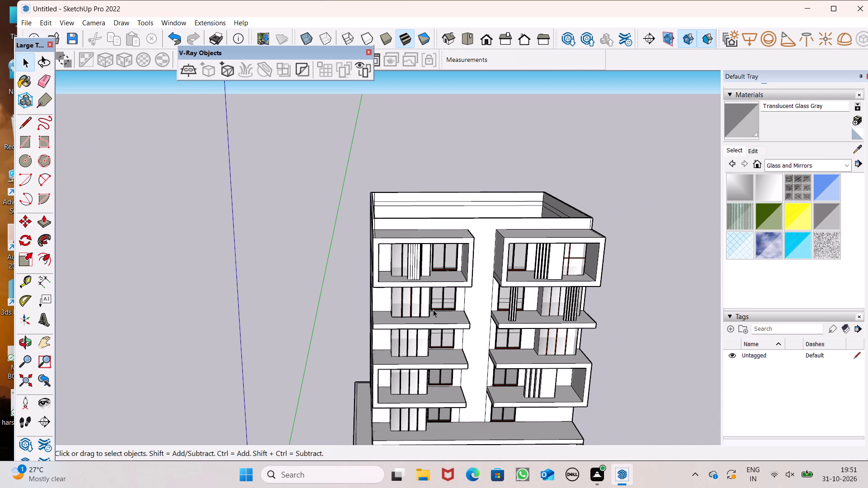
scroll(416, 342, "up", 4)
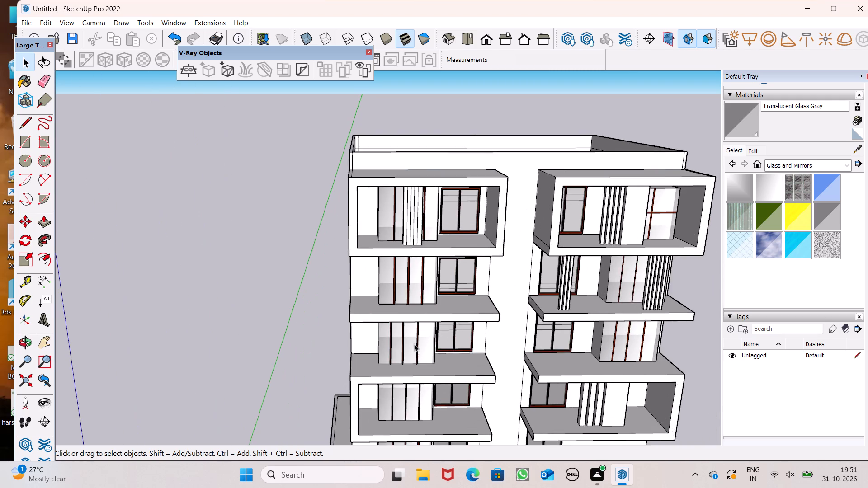
scroll(414, 352, "down", 1)
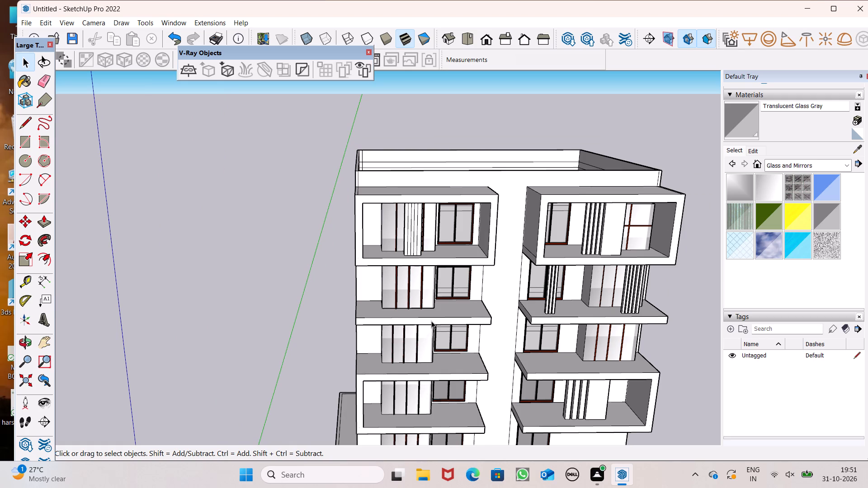
scroll(434, 321, "down", 1)
middle_click_drag(439, 373, 440, 382)
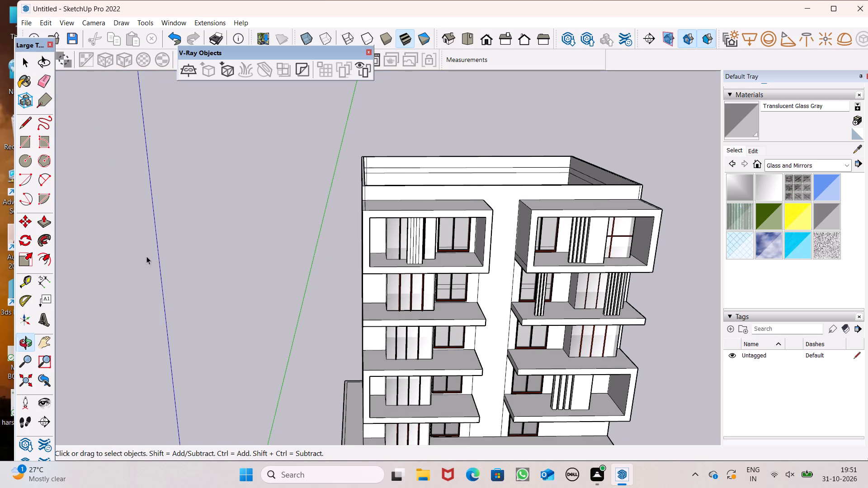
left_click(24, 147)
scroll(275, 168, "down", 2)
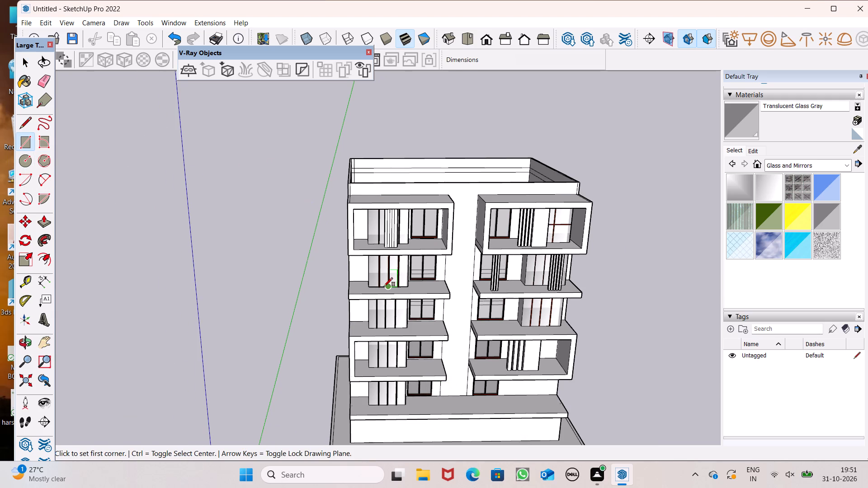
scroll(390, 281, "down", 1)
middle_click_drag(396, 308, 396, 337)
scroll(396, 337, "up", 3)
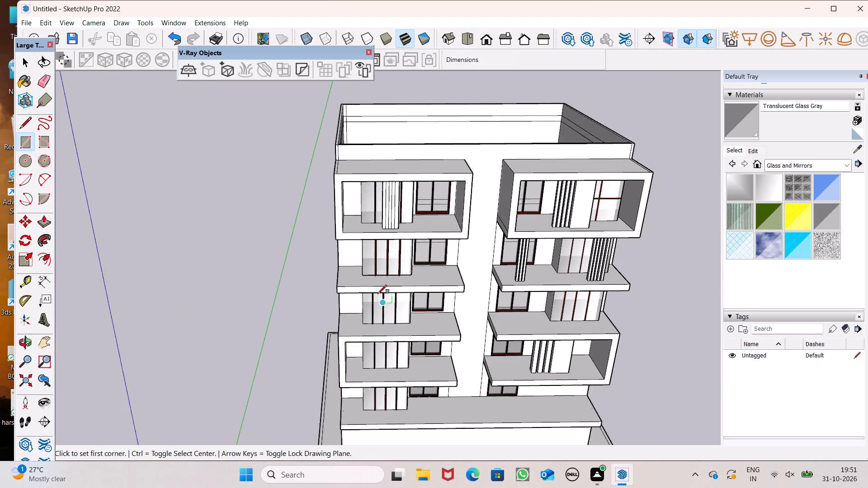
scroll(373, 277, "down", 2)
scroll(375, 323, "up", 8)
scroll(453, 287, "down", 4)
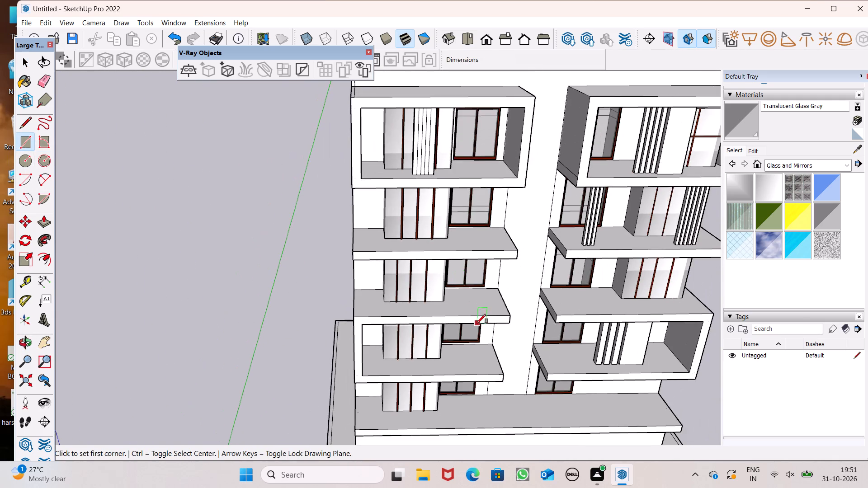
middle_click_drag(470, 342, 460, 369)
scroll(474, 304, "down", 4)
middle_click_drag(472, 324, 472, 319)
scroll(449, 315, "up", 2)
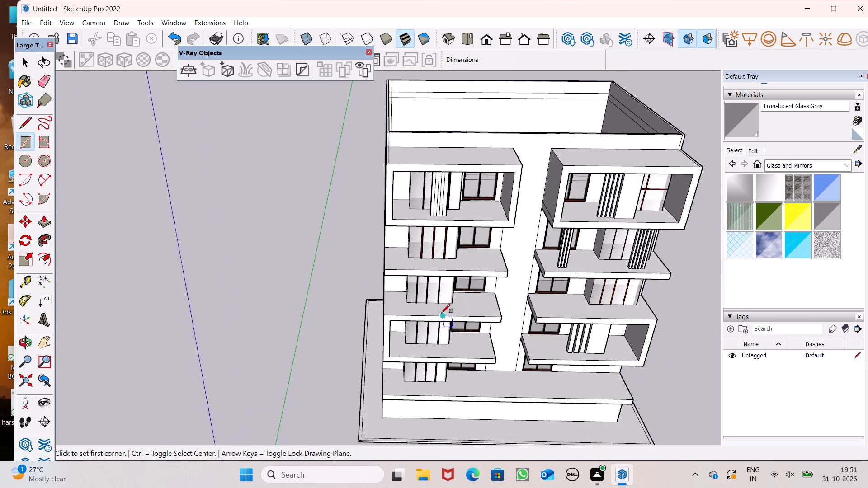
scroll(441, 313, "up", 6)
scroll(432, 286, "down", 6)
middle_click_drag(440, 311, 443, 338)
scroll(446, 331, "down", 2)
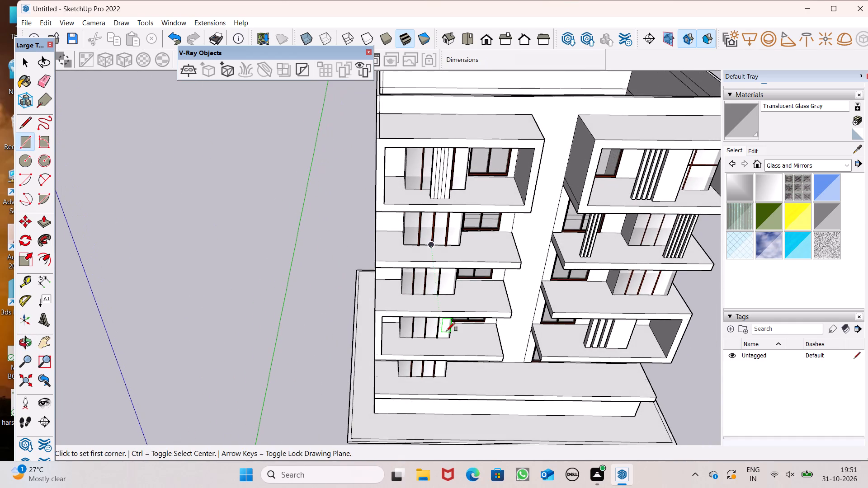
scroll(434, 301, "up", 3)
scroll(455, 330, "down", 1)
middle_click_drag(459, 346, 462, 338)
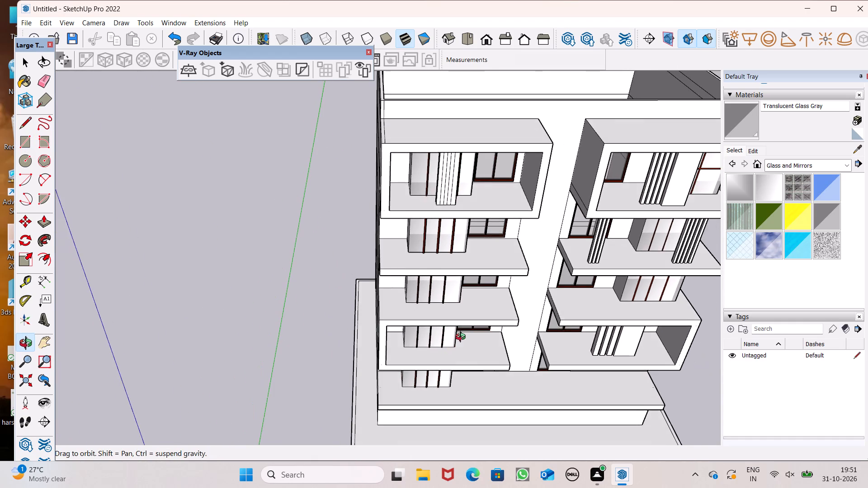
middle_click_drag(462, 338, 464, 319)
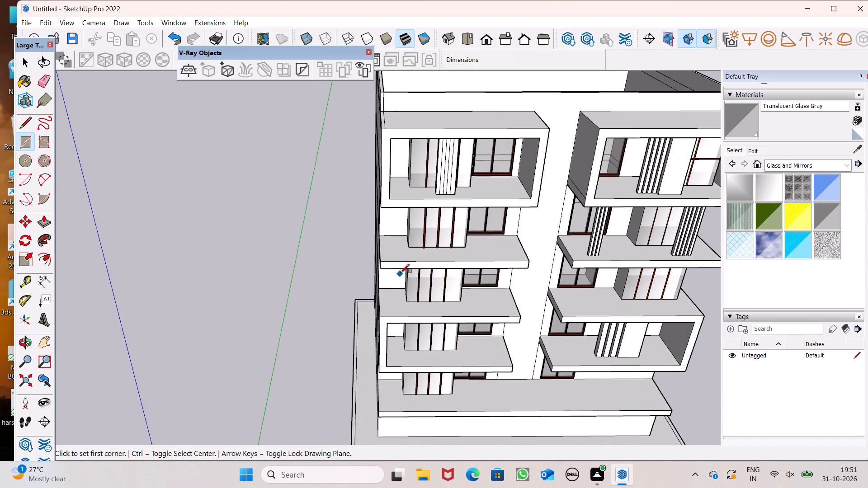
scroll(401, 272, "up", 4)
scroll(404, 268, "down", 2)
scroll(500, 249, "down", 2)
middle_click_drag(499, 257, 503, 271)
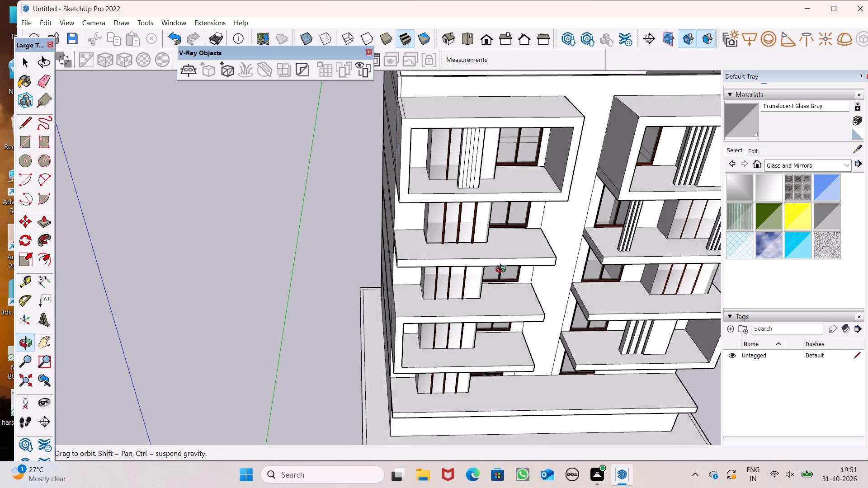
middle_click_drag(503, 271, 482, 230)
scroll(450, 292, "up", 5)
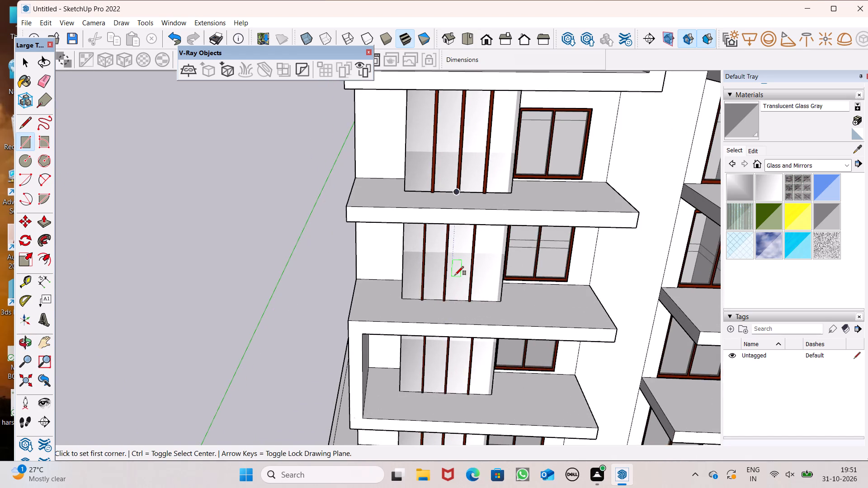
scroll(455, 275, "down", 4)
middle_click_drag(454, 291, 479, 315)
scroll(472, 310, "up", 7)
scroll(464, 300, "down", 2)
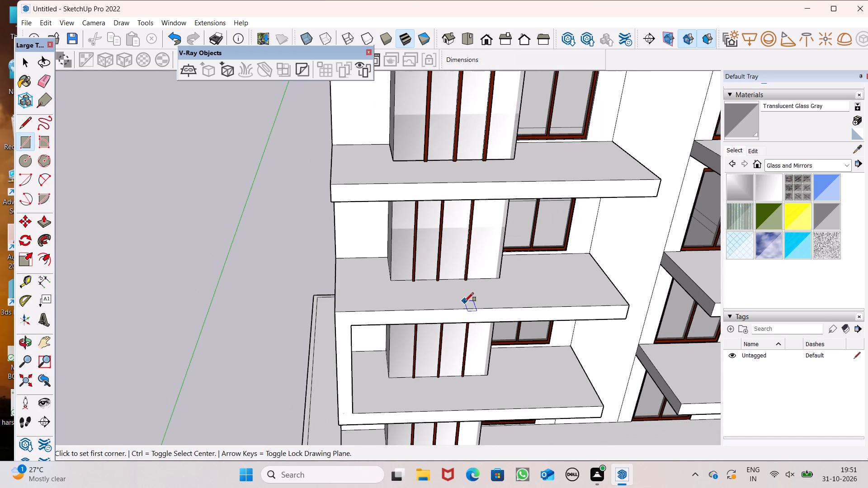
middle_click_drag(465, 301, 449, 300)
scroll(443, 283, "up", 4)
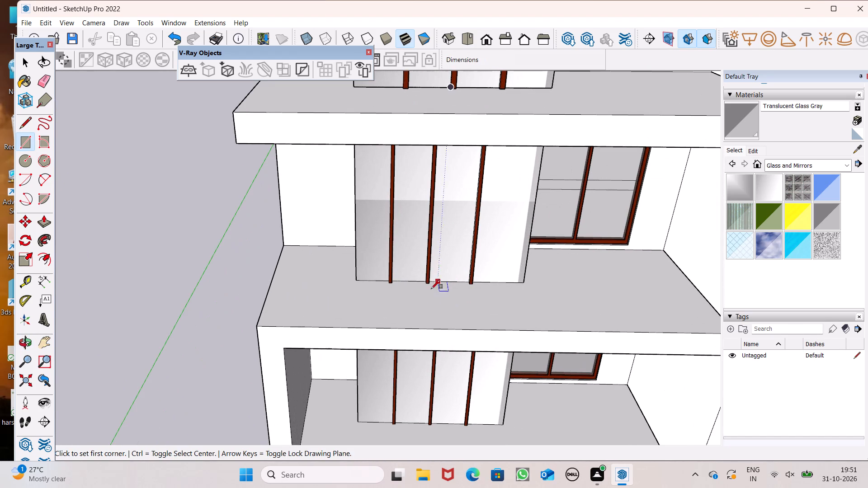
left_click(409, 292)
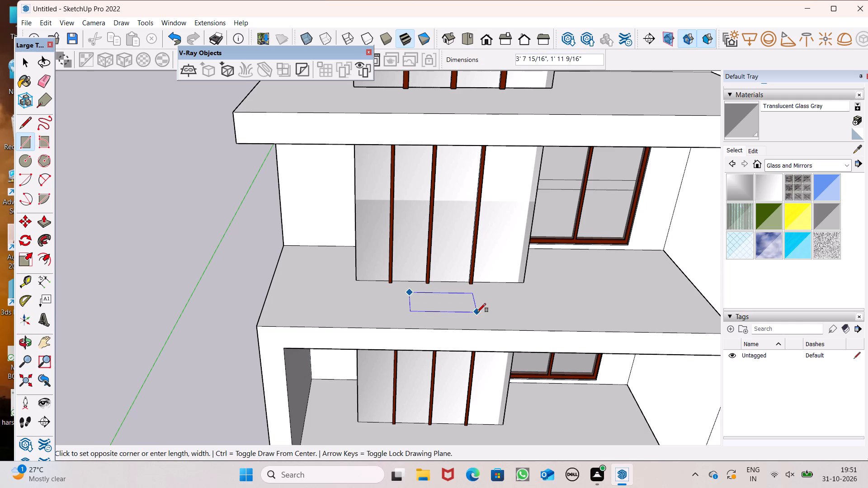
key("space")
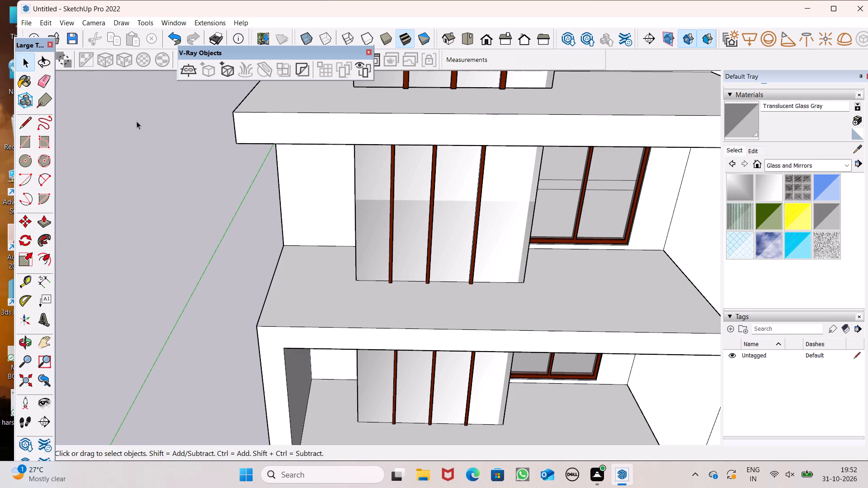
Draw a rectangle about 8' 11" by 1' 1" on the left-column balcony floor above the framed balcony, just in front of the mullioned glazing.
left_click(28, 139)
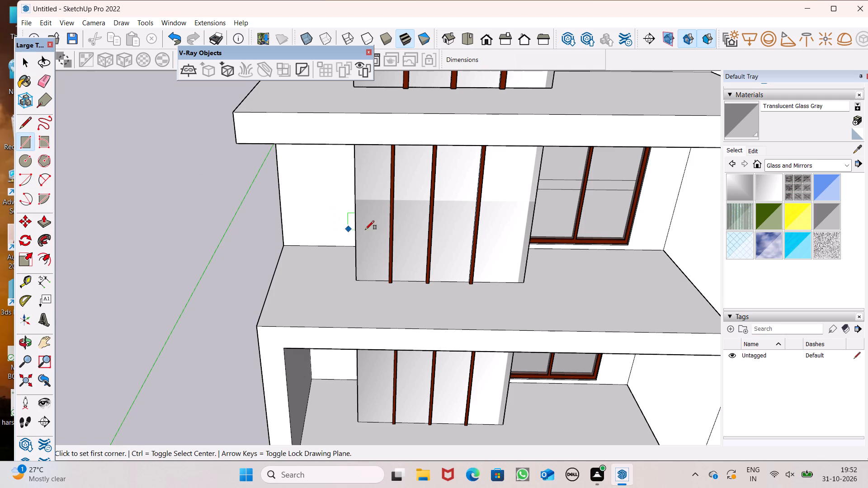
scroll(402, 233, "down", 1)
middle_click_drag(442, 299, 441, 326)
scroll(442, 311, "down", 4)
middle_click_drag(500, 336, 507, 272)
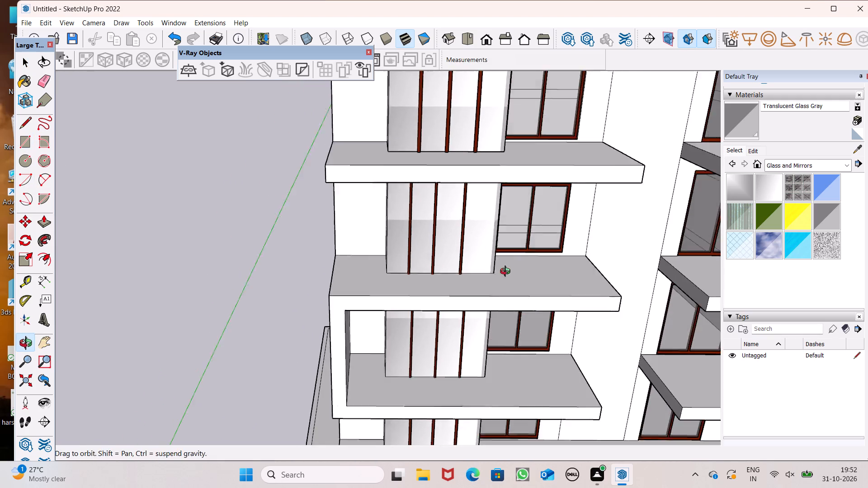
middle_click_drag(507, 272, 509, 263)
scroll(485, 299, "down", 6)
scroll(497, 253, "up", 7)
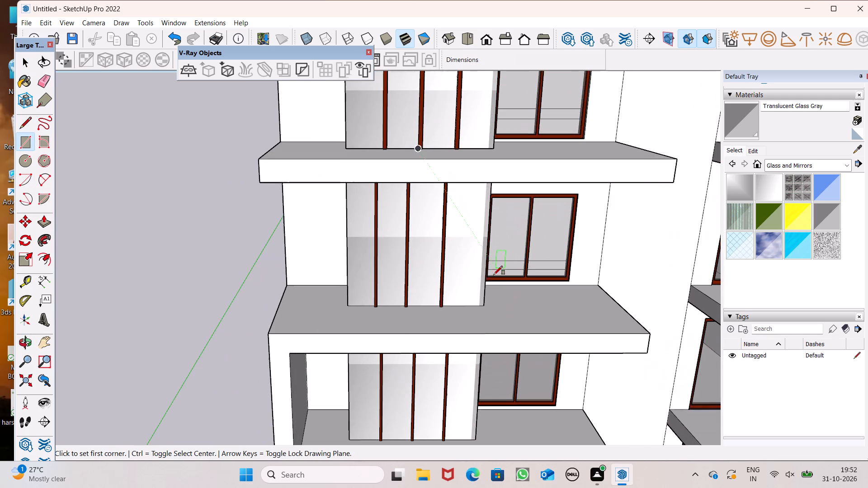
scroll(504, 284, "down", 2)
scroll(553, 291, "down", 1)
middle_click_drag(548, 305, 547, 333)
scroll(466, 325, "up", 4)
scroll(432, 307, "down", 1)
middle_click_drag(439, 331, 434, 359)
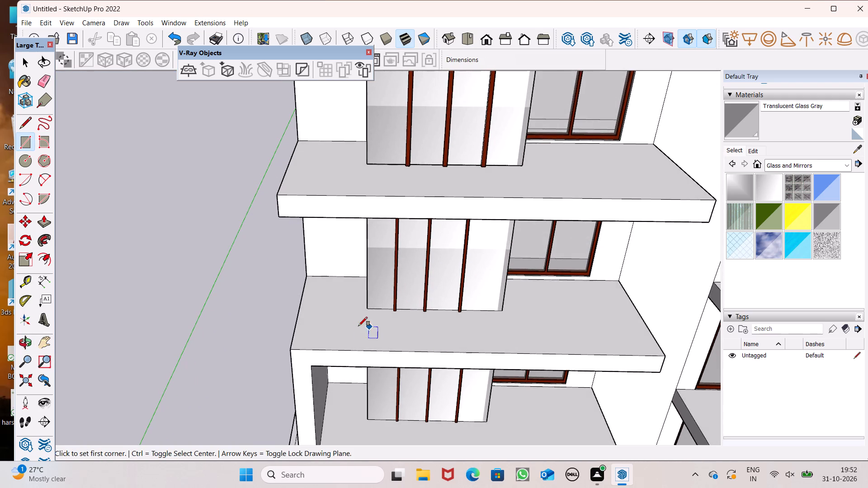
scroll(366, 323, "up", 1)
scroll(430, 314, "down", 1)
scroll(418, 311, "up", 2)
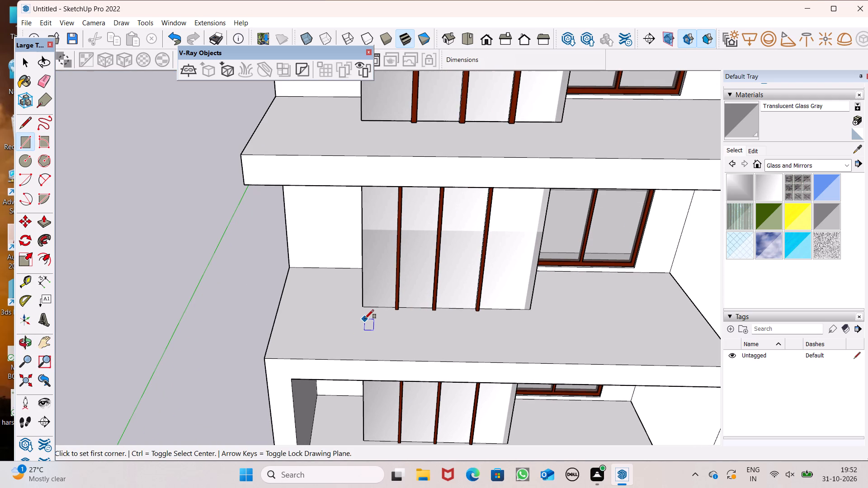
left_click(368, 317)
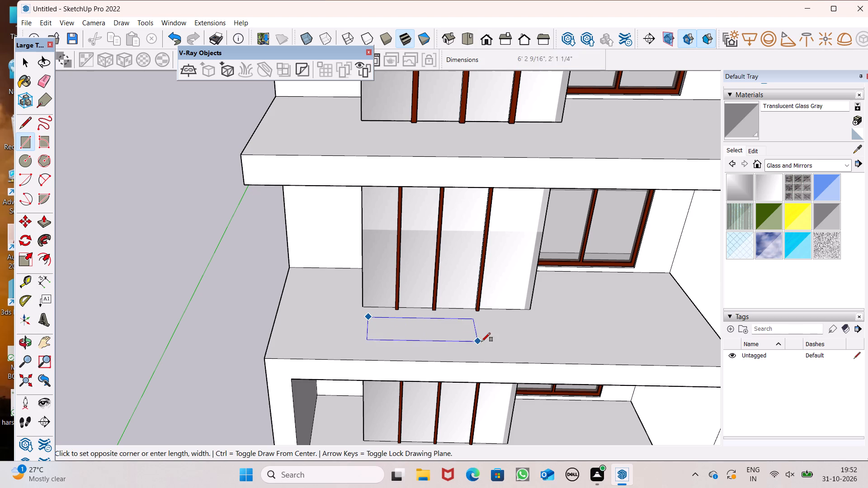
scroll(507, 333, "up", 5)
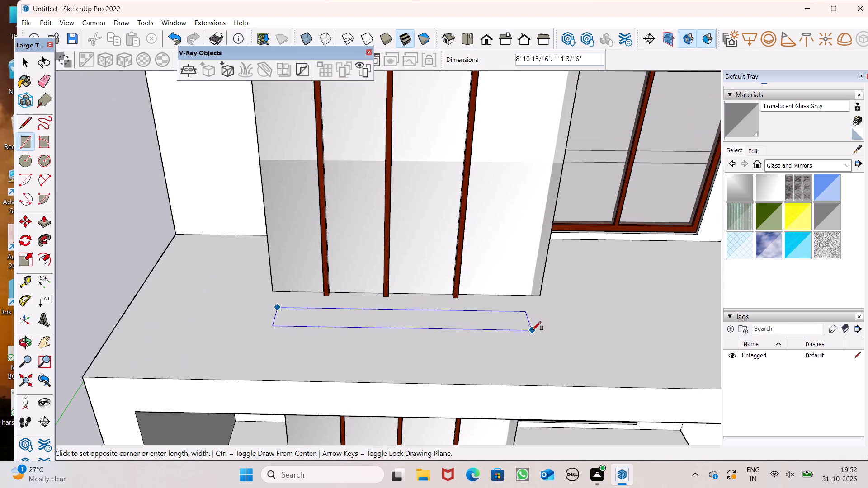
left_click(533, 326)
scroll(530, 320, "down", 6)
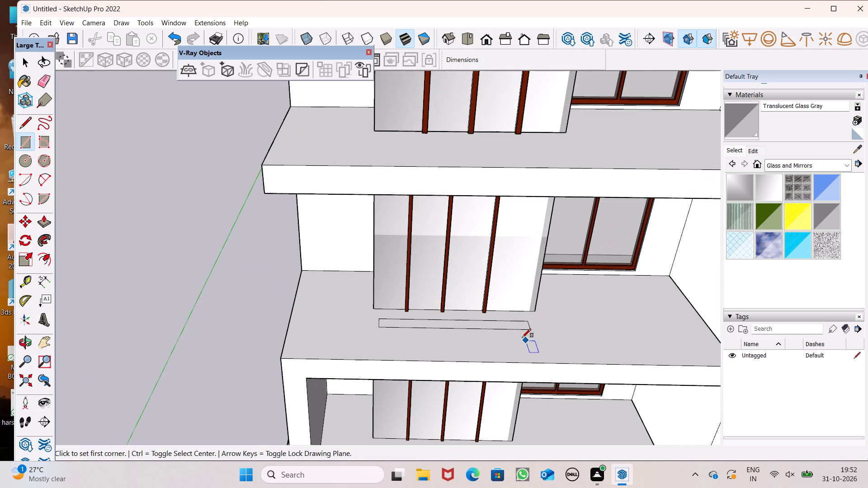
scroll(416, 334, "up", 4)
key("space")
Move the whole rectangle slightly outward on the balcony floor, away from the mullioned glazing.
scroll(411, 318, "down", 2)
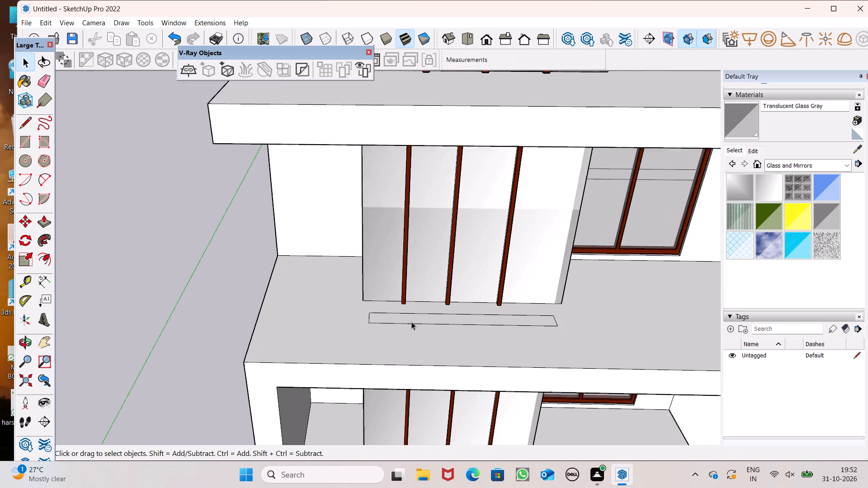
scroll(411, 322, "down", 3)
scroll(417, 317, "up", 5)
double_click(420, 322)
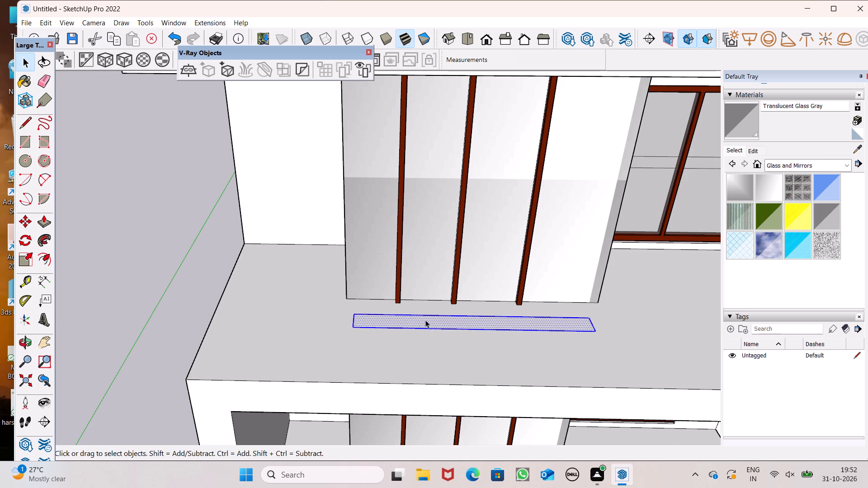
middle_click_drag(543, 291, 547, 322)
key("m")
key("Return")
scroll(541, 324, "up", 2)
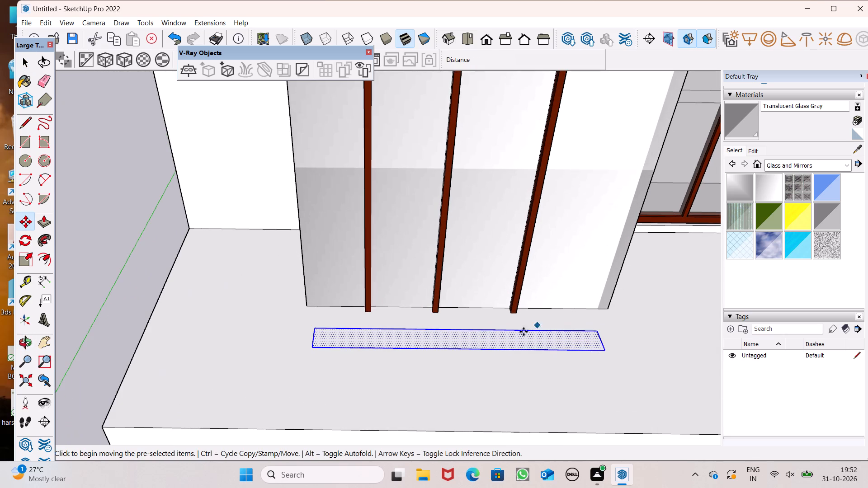
left_click_drag(460, 340, 460, 349)
scroll(464, 302, "down", 2)
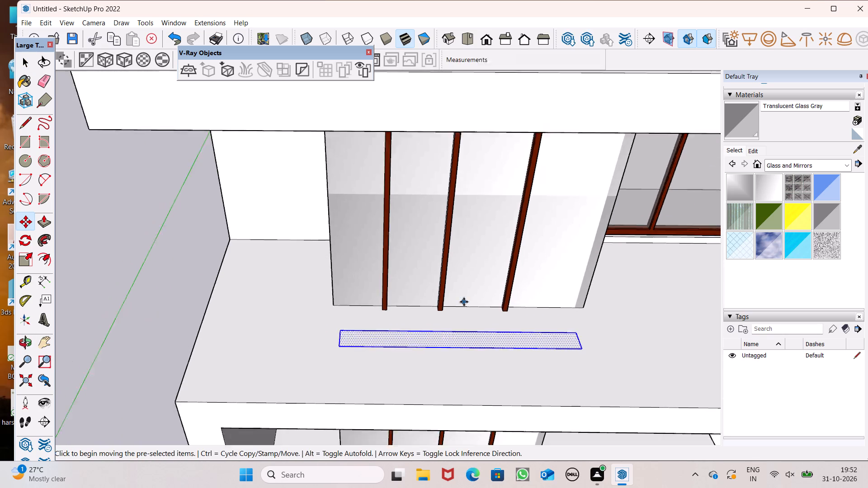
scroll(464, 302, "down", 8)
middle_click_drag(467, 295, 469, 286)
key("space")
left_click(305, 172)
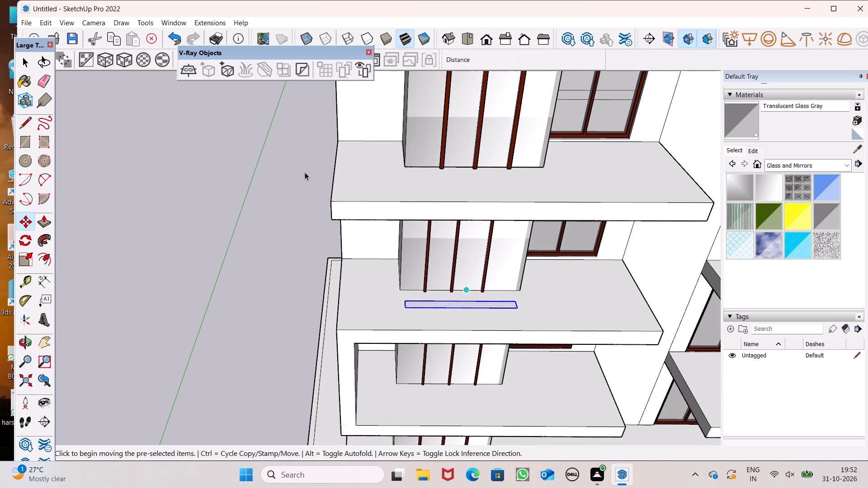
Extrude the rectangle upward with Push/Pull to the underside of the balcony slab above, forming a solid pillar.
left_click(42, 221)
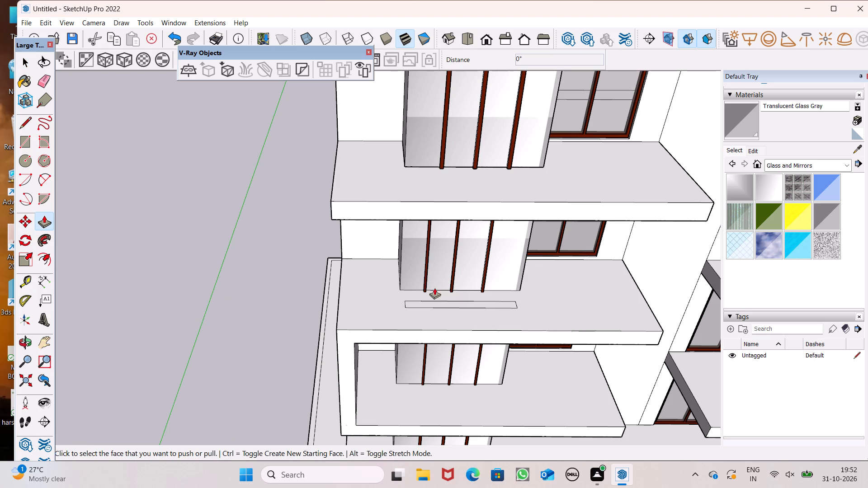
scroll(422, 303, "up", 2)
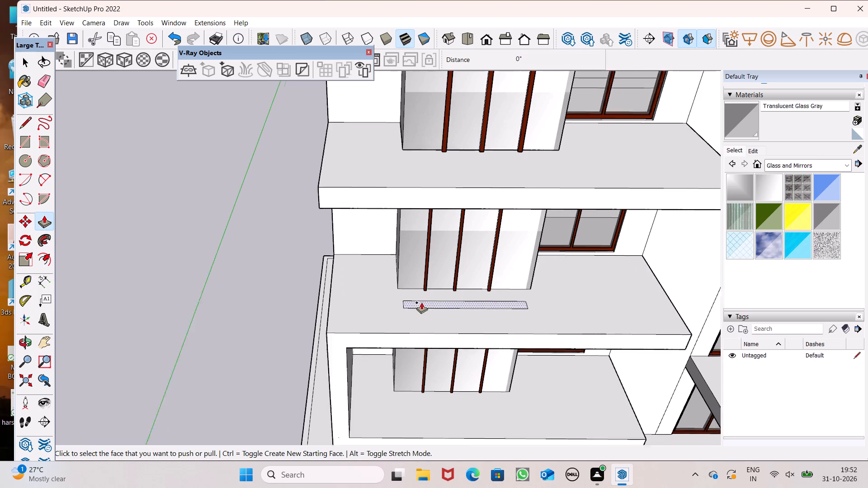
scroll(421, 302, "up", 1)
left_click_drag(411, 305, 405, 188)
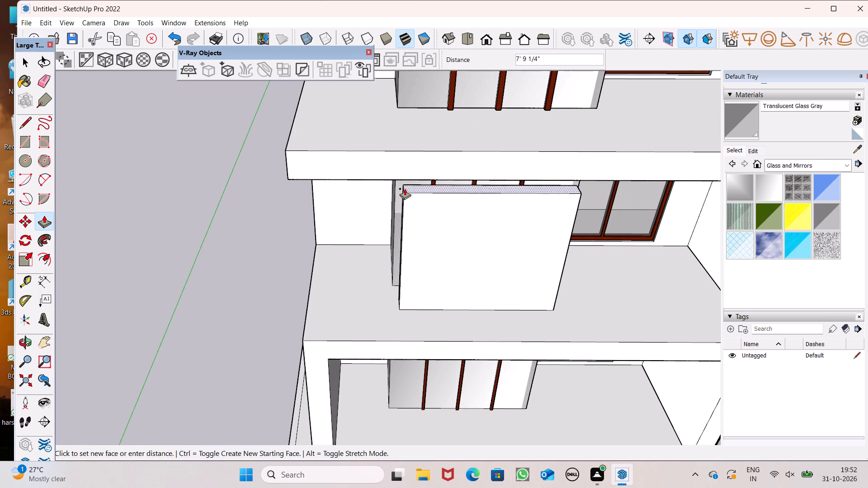
left_click_drag(405, 188, 412, 178)
scroll(410, 195, "down", 2)
middle_click_drag(421, 269, 403, 161)
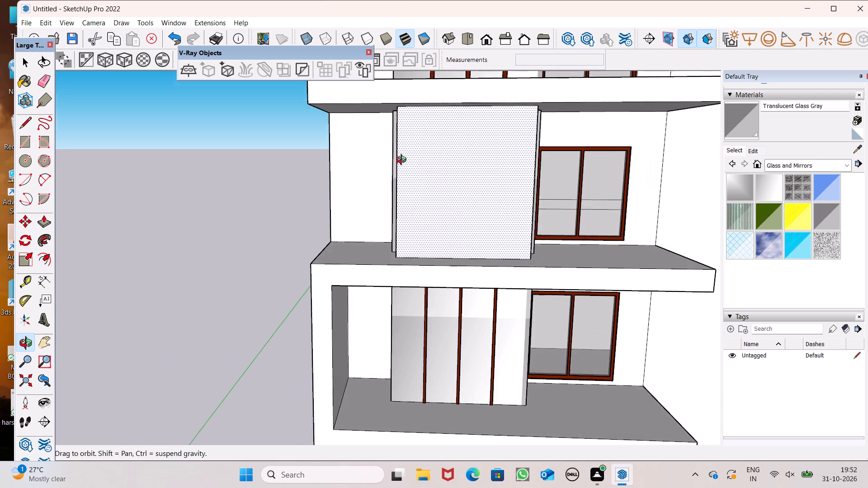
middle_click_drag(403, 161, 418, 209)
key("space")
left_click(235, 154)
Draw a vertical line 10' long from top to bottom of the new pillar's front face, close to its left edge.
scroll(278, 165, "down", 4)
middle_click_drag(419, 215, 292, 260)
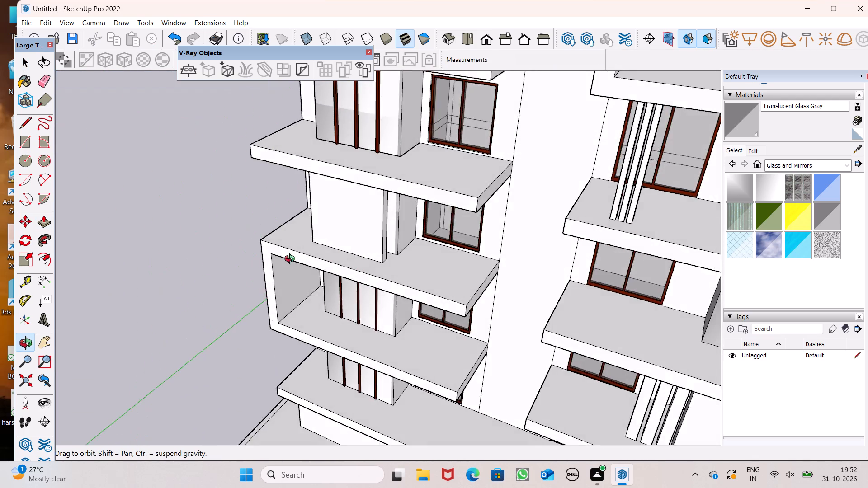
middle_click_drag(292, 260, 423, 196)
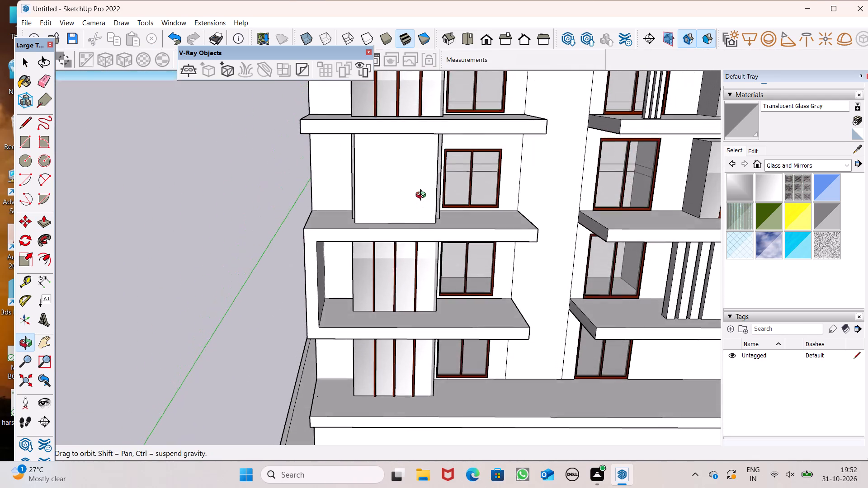
middle_click_drag(423, 196, 423, 187)
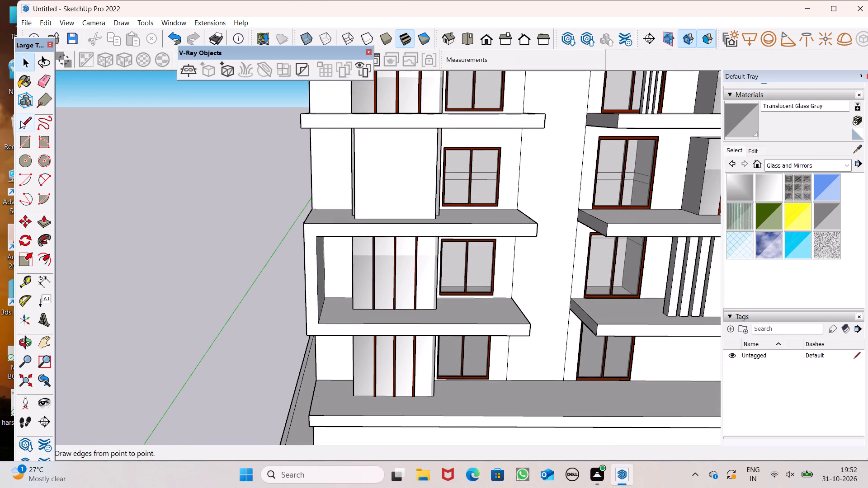
left_click_drag(20, 121, 28, 120)
middle_click_drag(368, 144, 376, 98)
scroll(376, 98, "up", 12)
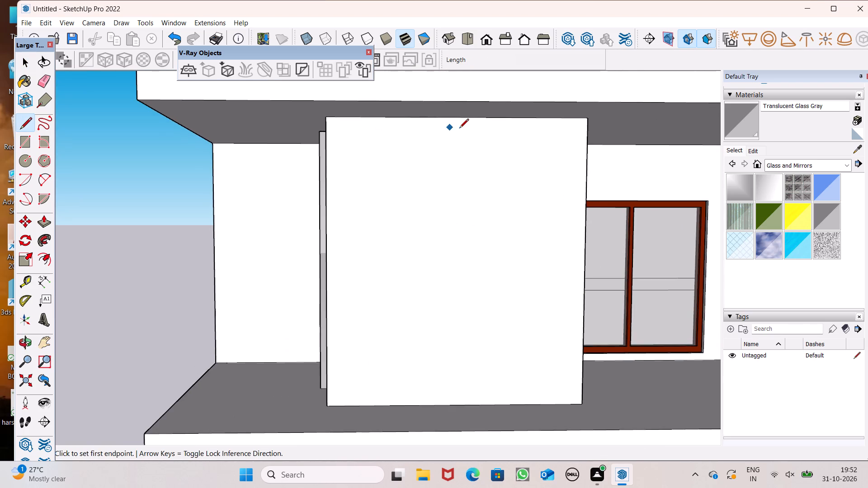
scroll(461, 132, "down", 4)
scroll(412, 140, "up", 4)
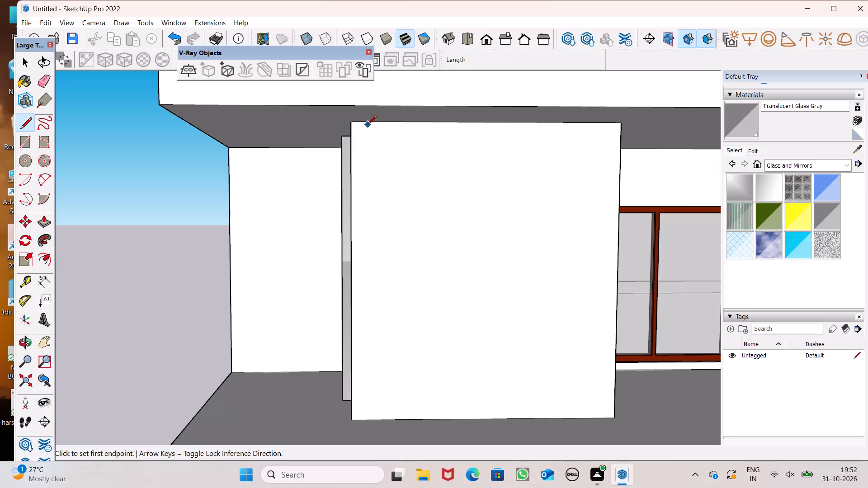
left_click_drag(367, 124, 366, 140)
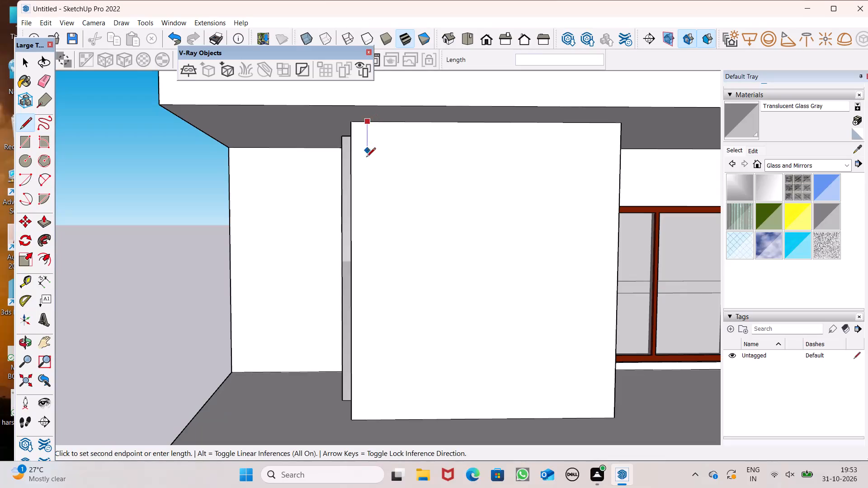
scroll(366, 169, "down", 2)
scroll(382, 291, "up", 1)
scroll(372, 314, "down", 1)
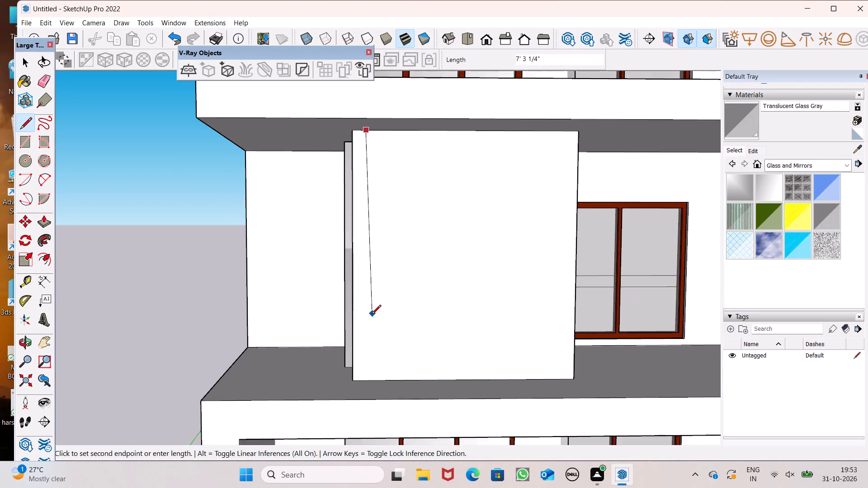
scroll(372, 315, "down", 4)
scroll(366, 363, "up", 3)
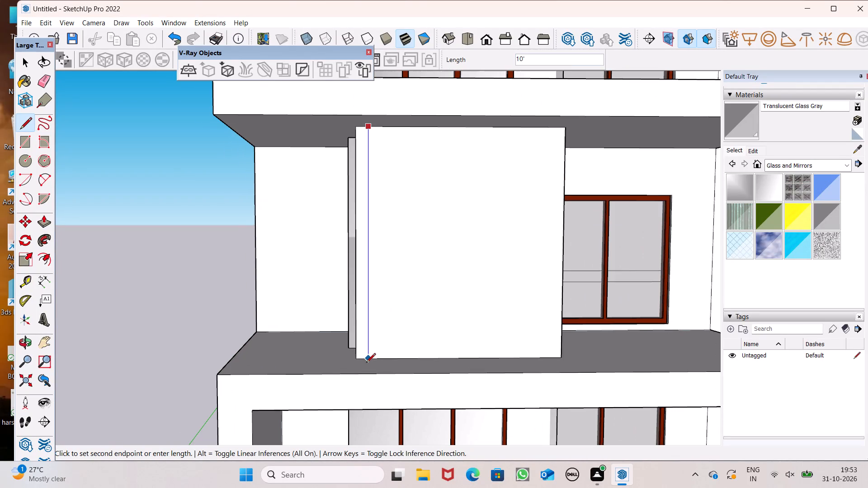
scroll(367, 364, "up", 3)
left_click(367, 364)
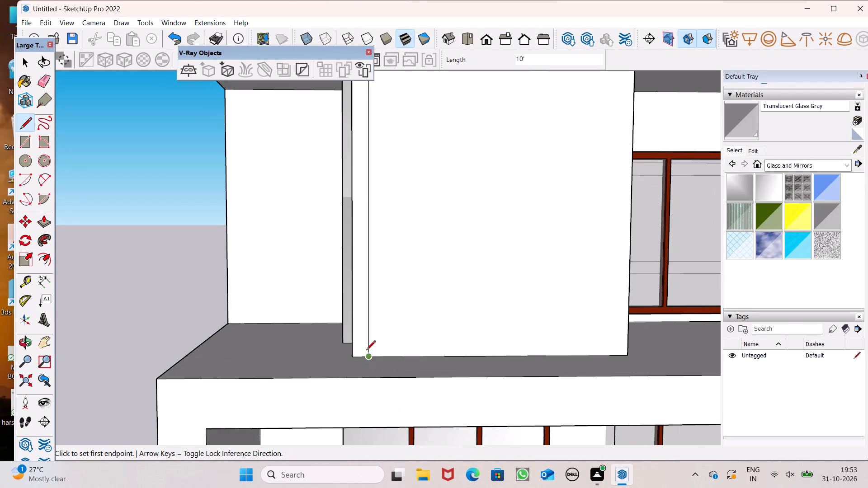
scroll(366, 347, "down", 6)
key("space")
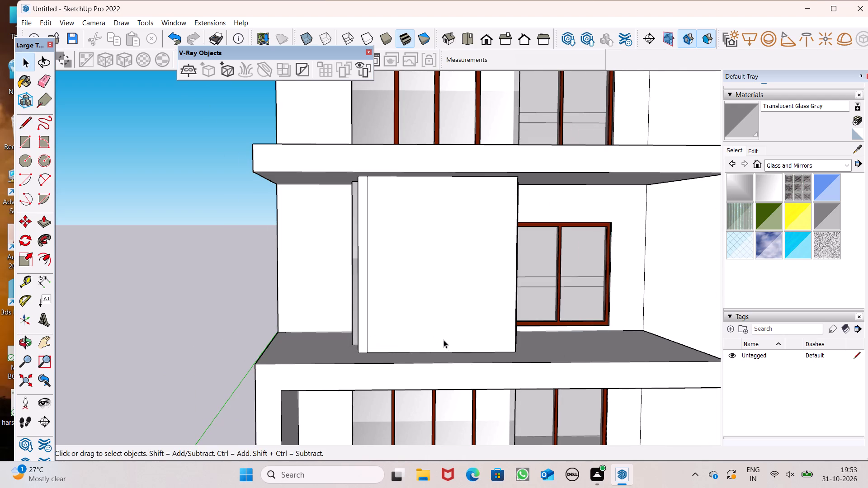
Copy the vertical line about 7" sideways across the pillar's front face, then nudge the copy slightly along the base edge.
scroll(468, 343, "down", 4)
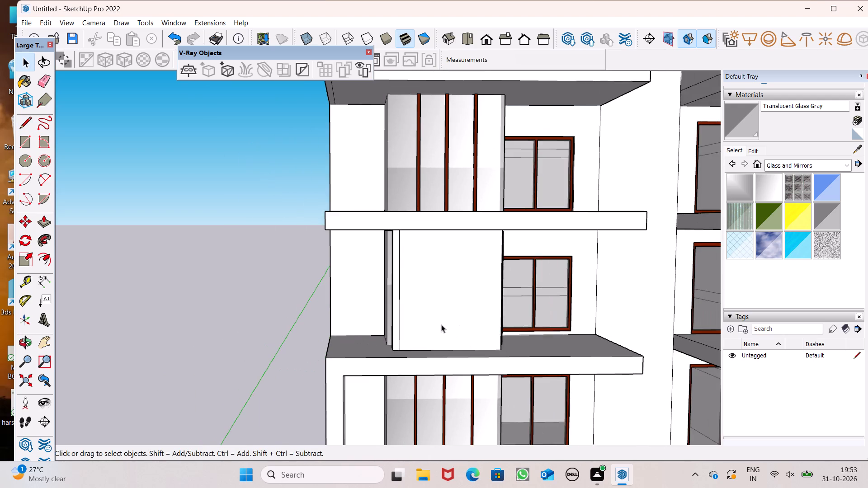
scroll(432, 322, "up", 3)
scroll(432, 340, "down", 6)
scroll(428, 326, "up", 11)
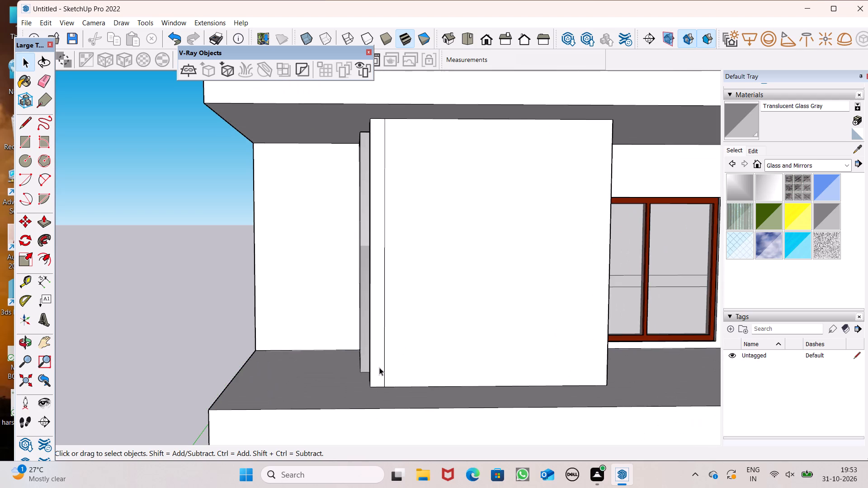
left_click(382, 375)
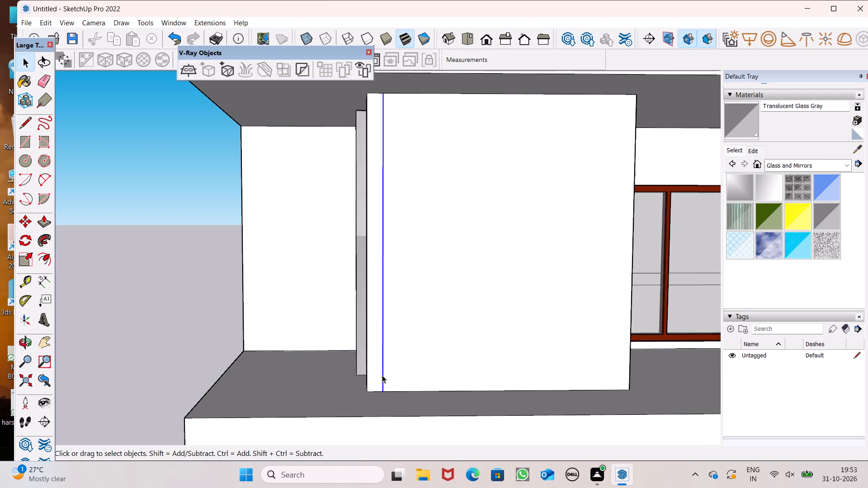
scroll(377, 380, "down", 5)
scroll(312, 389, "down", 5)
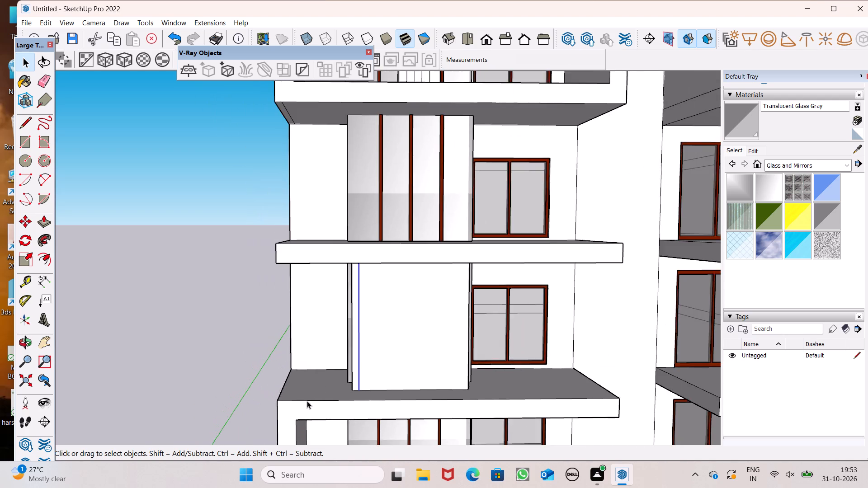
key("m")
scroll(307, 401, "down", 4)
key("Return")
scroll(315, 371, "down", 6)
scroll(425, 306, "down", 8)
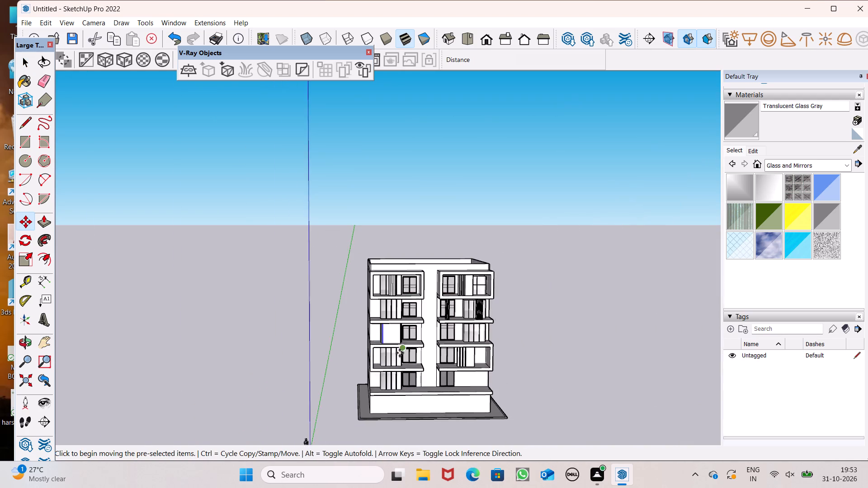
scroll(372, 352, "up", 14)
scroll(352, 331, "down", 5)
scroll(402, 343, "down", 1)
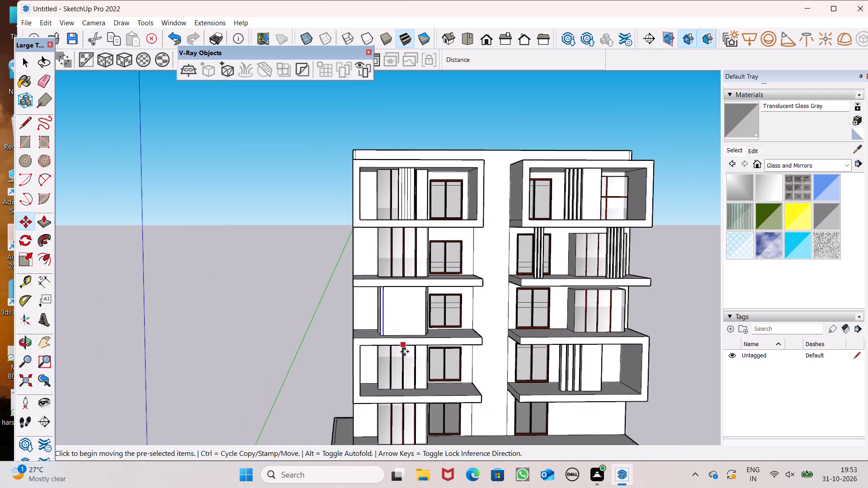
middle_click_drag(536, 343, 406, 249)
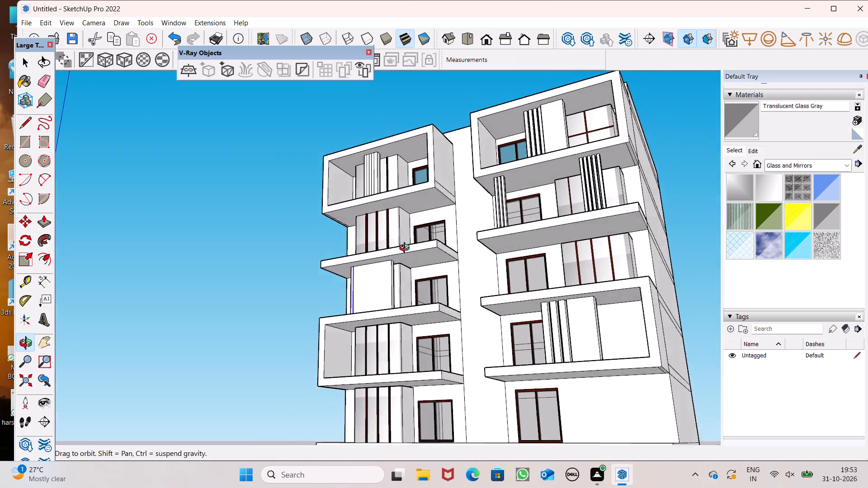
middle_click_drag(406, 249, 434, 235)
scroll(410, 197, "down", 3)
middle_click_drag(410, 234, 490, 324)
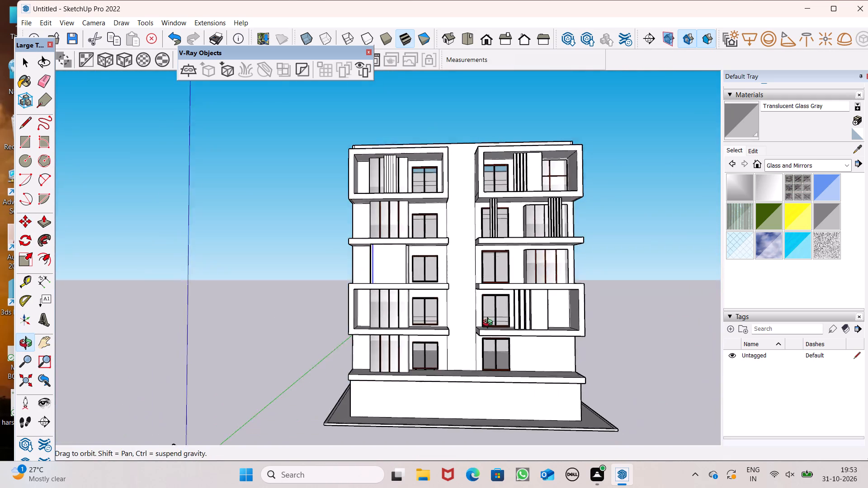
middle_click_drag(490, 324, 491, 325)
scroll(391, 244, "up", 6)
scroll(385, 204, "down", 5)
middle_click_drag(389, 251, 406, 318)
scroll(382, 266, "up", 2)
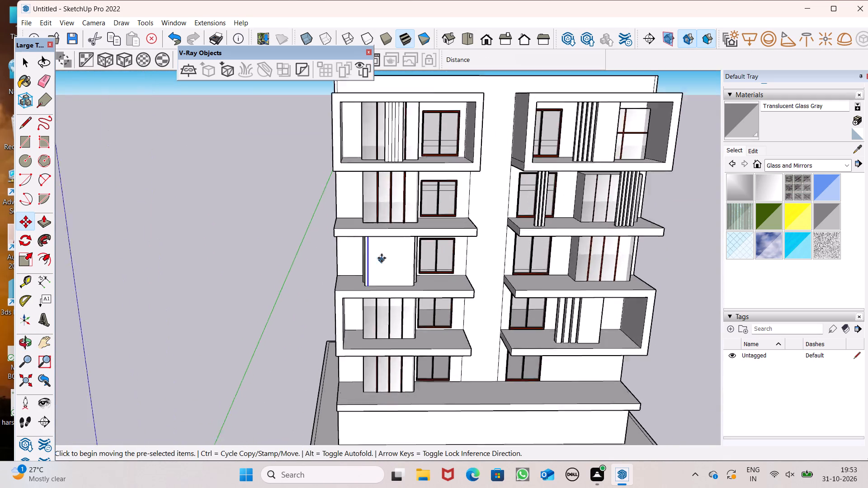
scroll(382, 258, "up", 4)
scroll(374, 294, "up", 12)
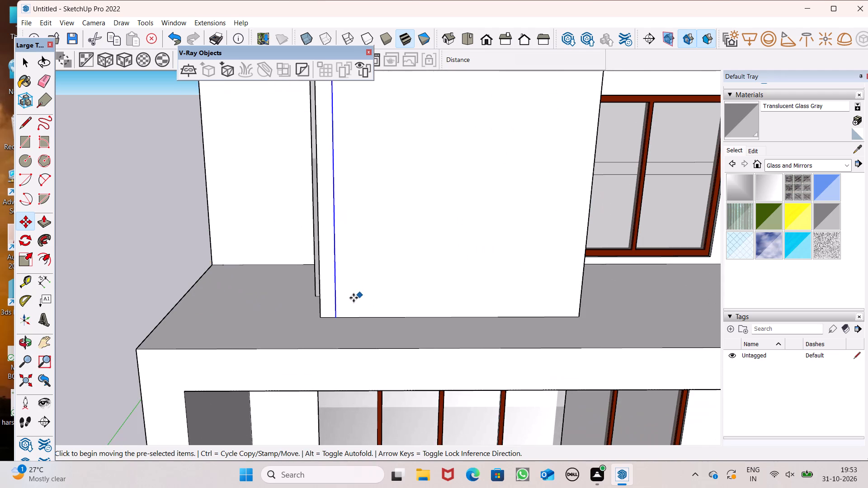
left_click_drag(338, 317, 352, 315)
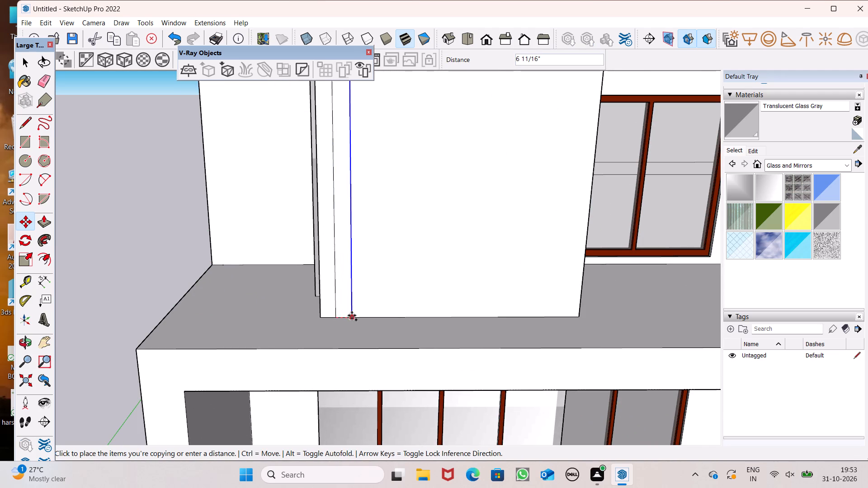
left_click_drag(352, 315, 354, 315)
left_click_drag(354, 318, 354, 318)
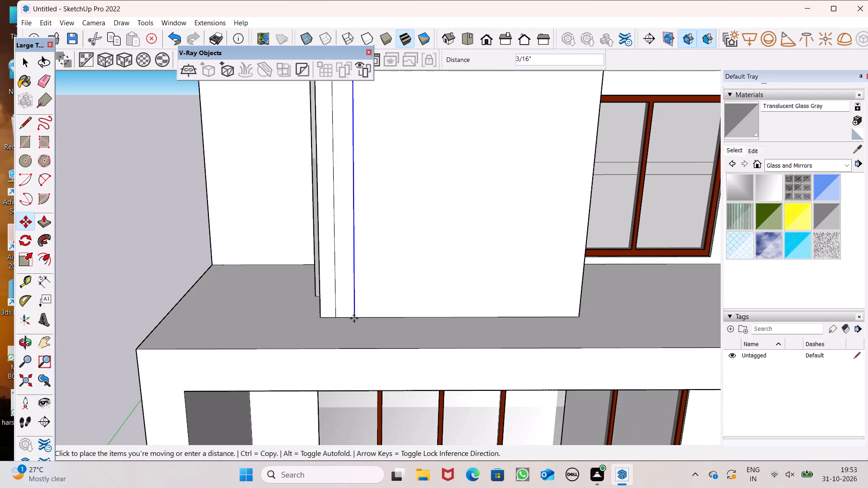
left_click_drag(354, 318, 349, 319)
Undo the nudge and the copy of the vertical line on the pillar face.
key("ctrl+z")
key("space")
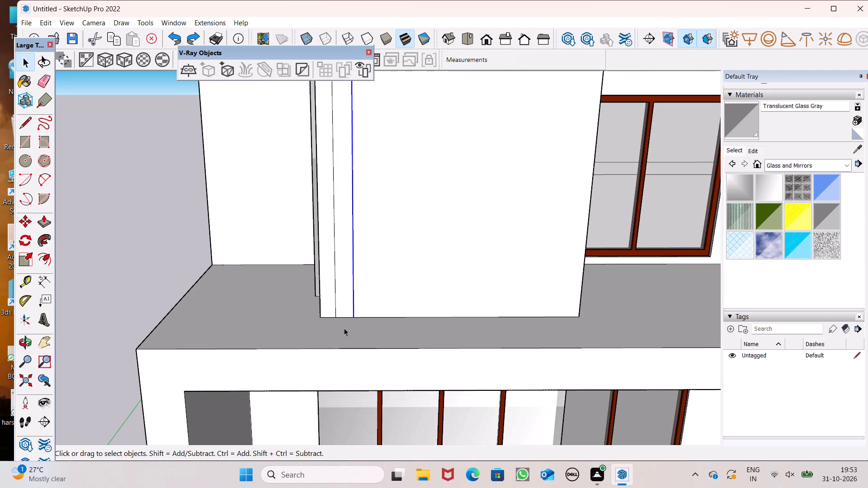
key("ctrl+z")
Copy the vertical line about 5 5/16" sideways along the pillar's base edge, marking a narrow strip on the front face.
scroll(345, 308, "up", 1)
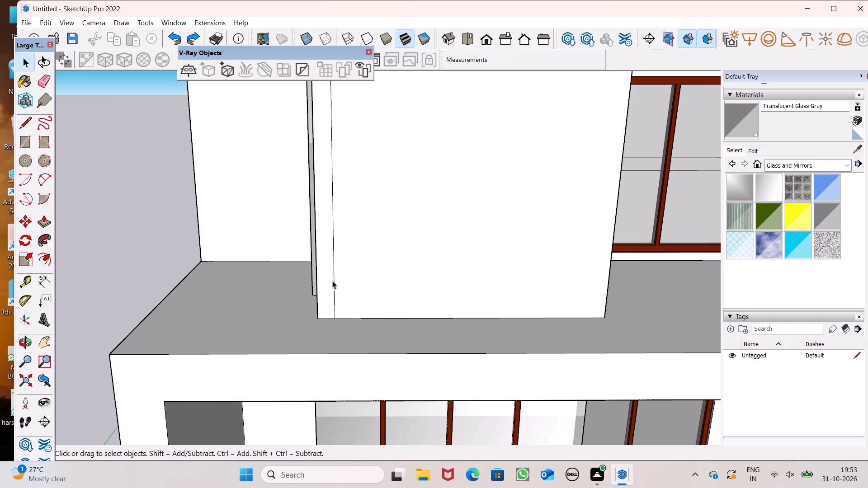
scroll(339, 286, "down", 1)
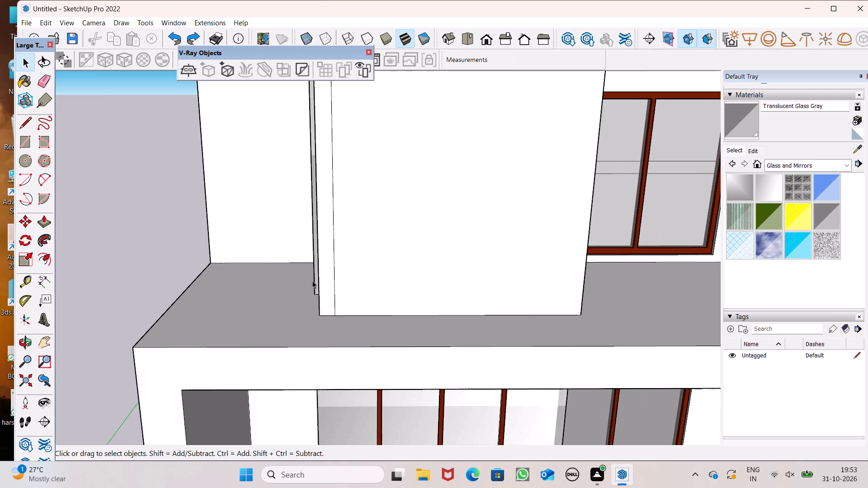
scroll(312, 283, "down", 1)
middle_click_drag(316, 307, 323, 320)
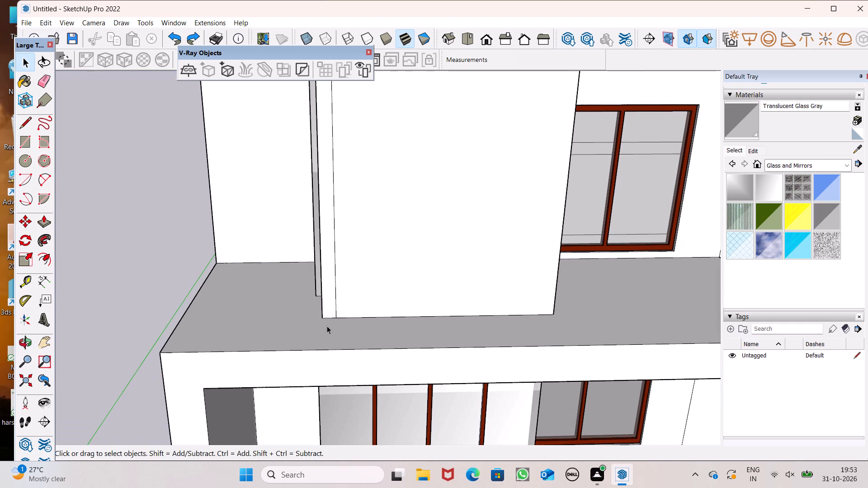
scroll(325, 304, "up", 3)
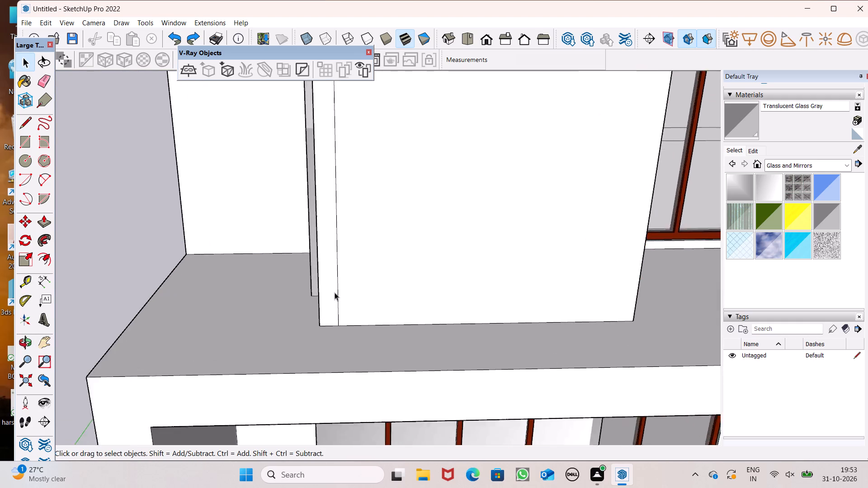
scroll(335, 292, "up", 2)
left_click(338, 298)
scroll(332, 296, "down", 2)
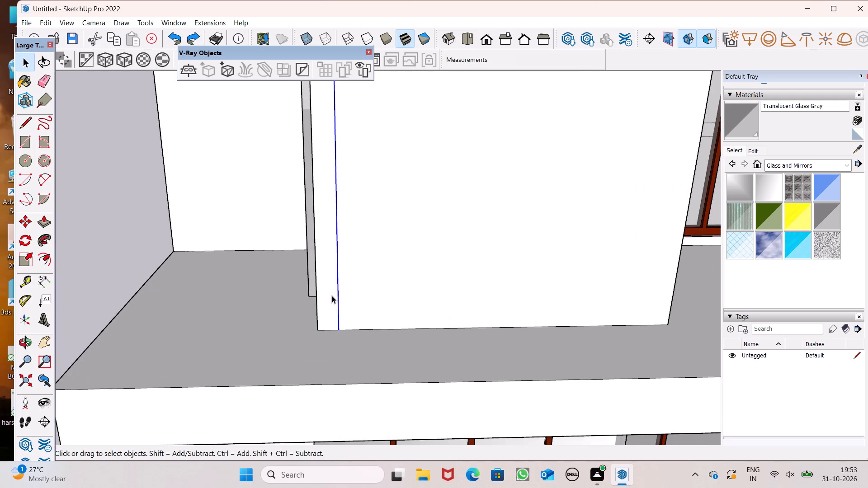
key("m")
key("Return")
scroll(322, 279, "down", 4)
scroll(347, 324, "up", 6)
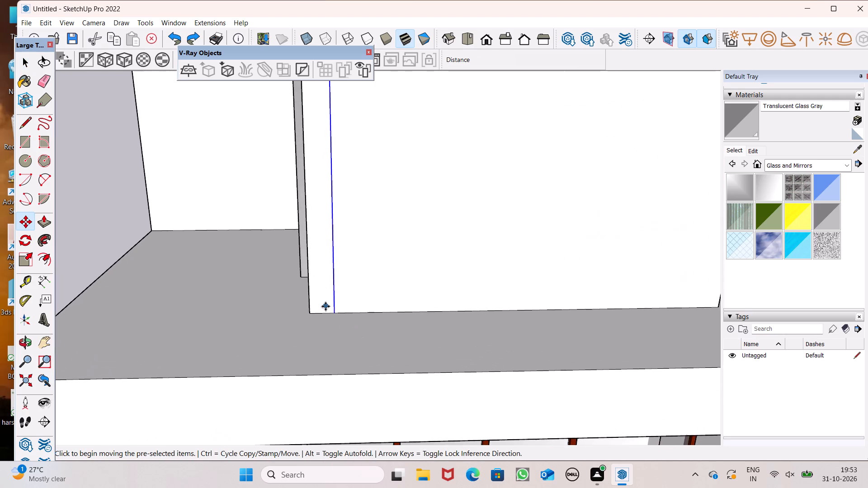
scroll(330, 338, "down", 5)
scroll(427, 225, "up", 4)
scroll(379, 271, "down", 4)
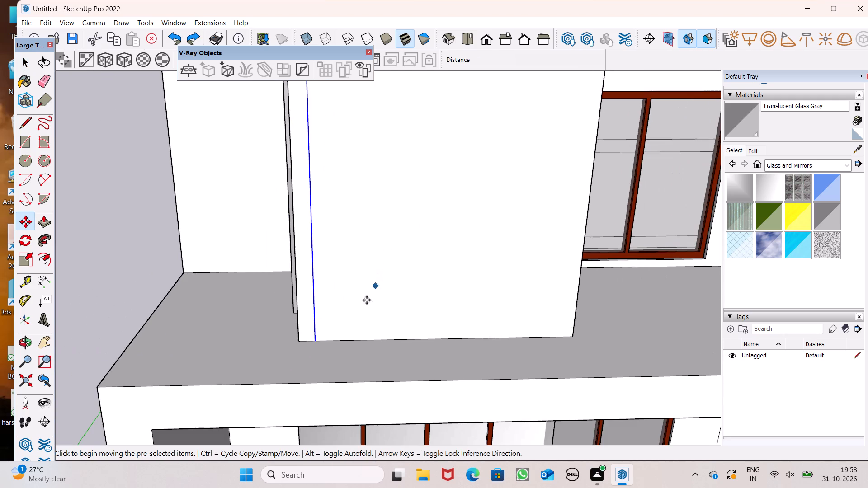
scroll(314, 309, "up", 4)
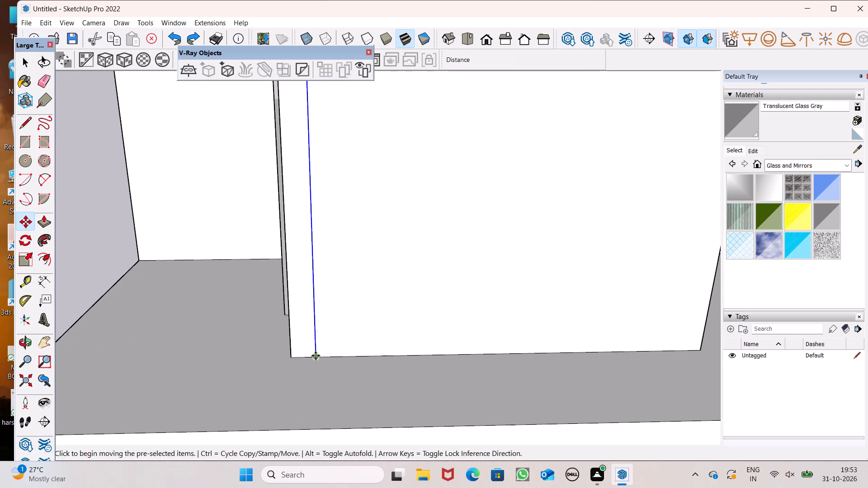
left_click_drag(316, 357, 332, 357, "ctrl")
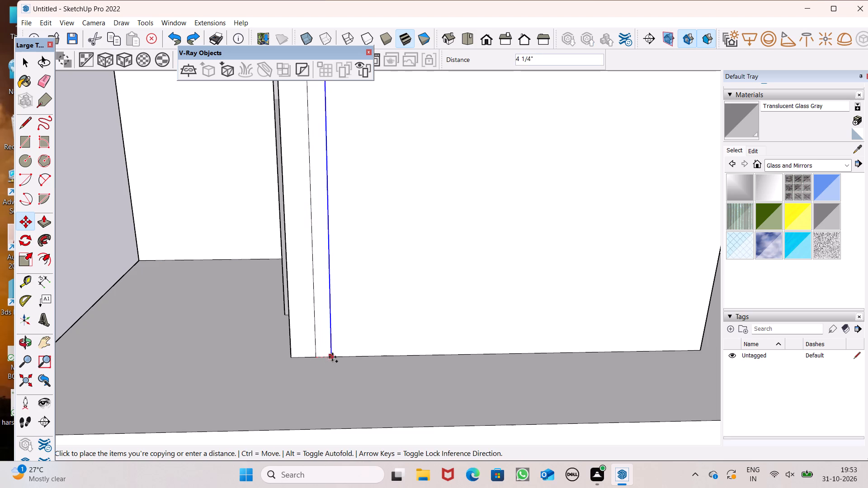
left_click_drag(332, 357, 336, 356, "ctrl")
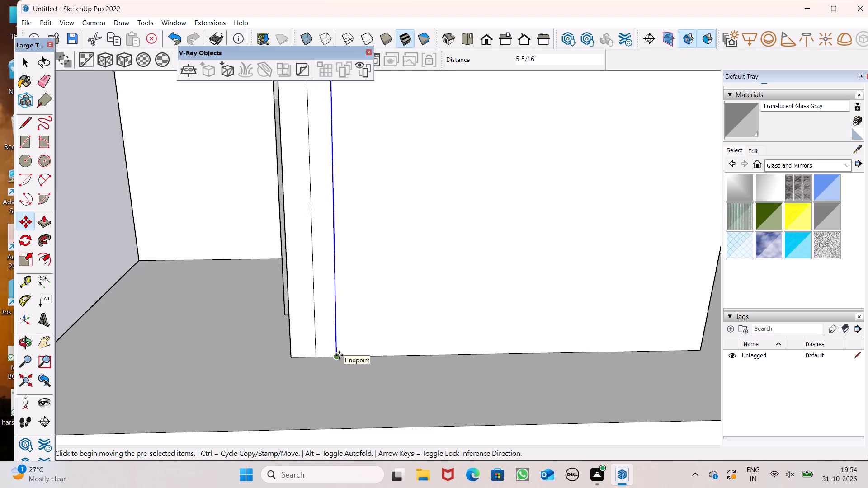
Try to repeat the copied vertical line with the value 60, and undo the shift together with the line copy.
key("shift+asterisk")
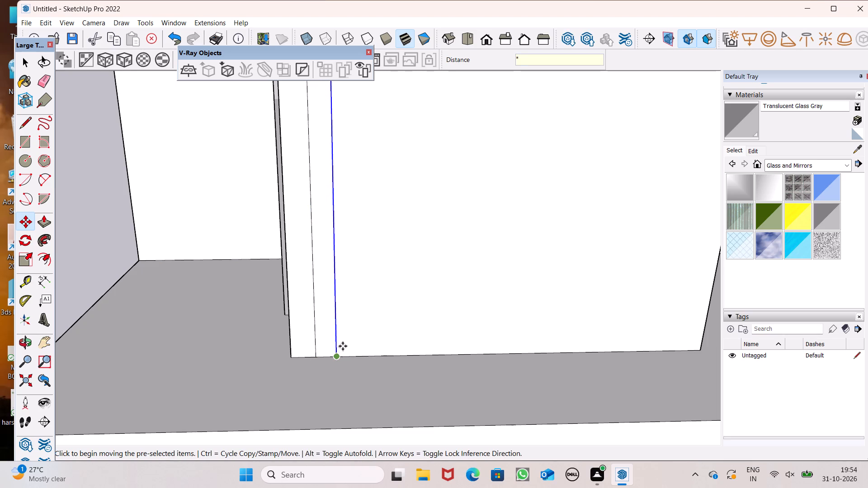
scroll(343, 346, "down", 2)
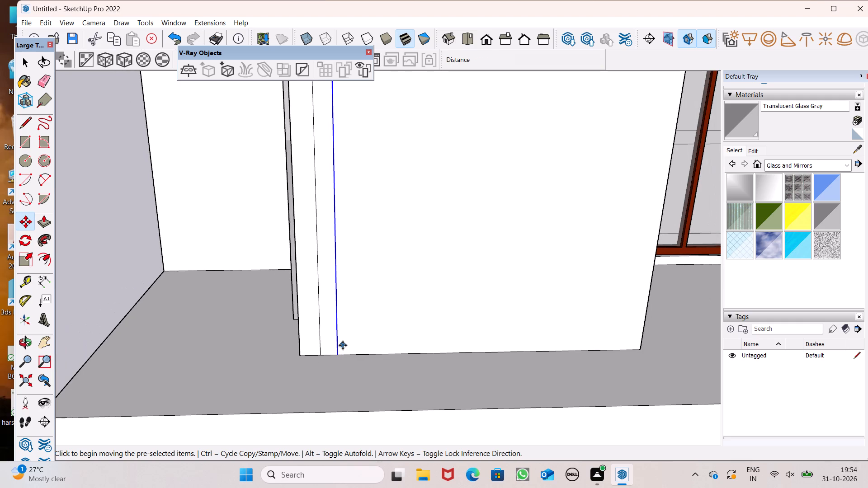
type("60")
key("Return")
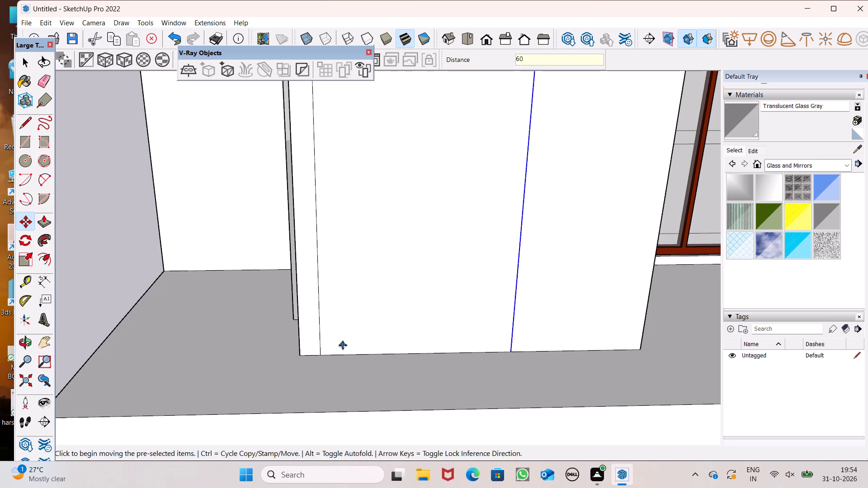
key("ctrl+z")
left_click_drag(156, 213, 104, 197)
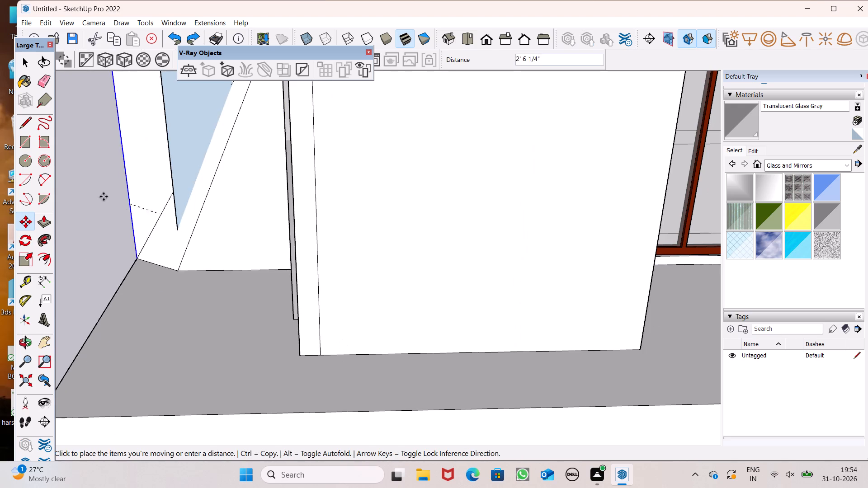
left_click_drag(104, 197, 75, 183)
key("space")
Copy the vertical line about 6 13/16" sideways along the pillar's base edge and multiply the copy 15 times across the front face.
scroll(238, 179, "down", 5)
scroll(369, 179, "down", 3)
middle_click_drag(373, 196, 457, 141)
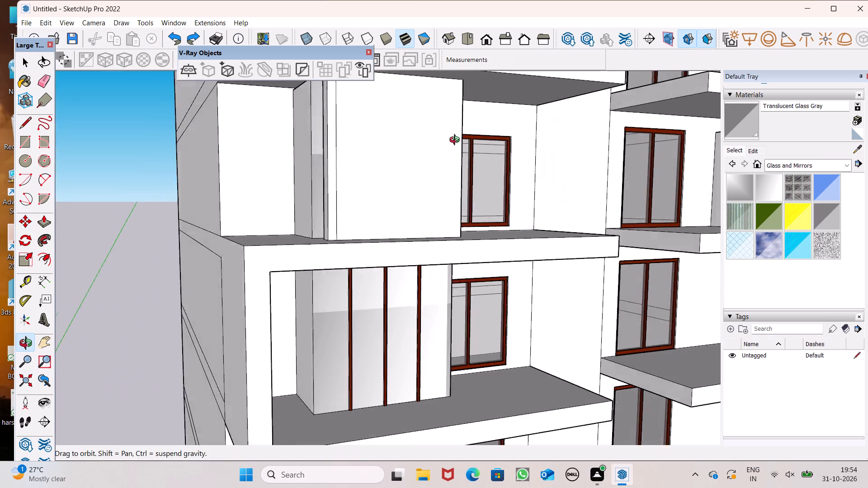
middle_click_drag(457, 141, 366, 215)
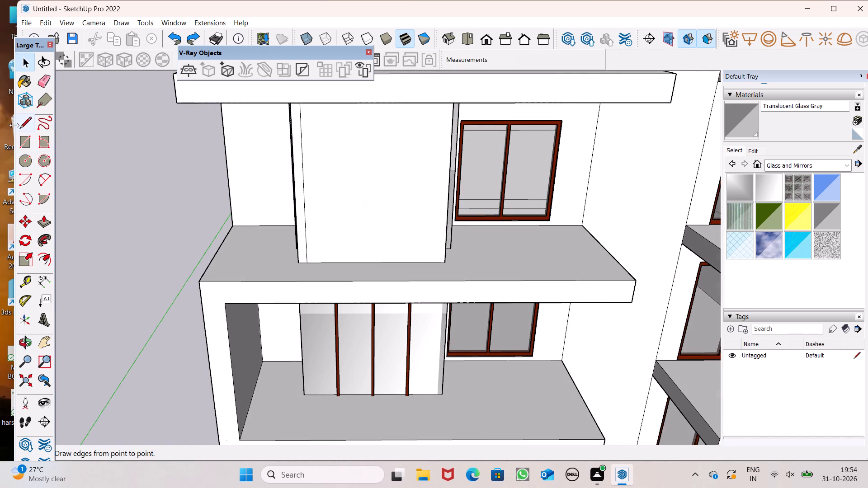
scroll(309, 223, "up", 7)
scroll(560, 266, "down", 1)
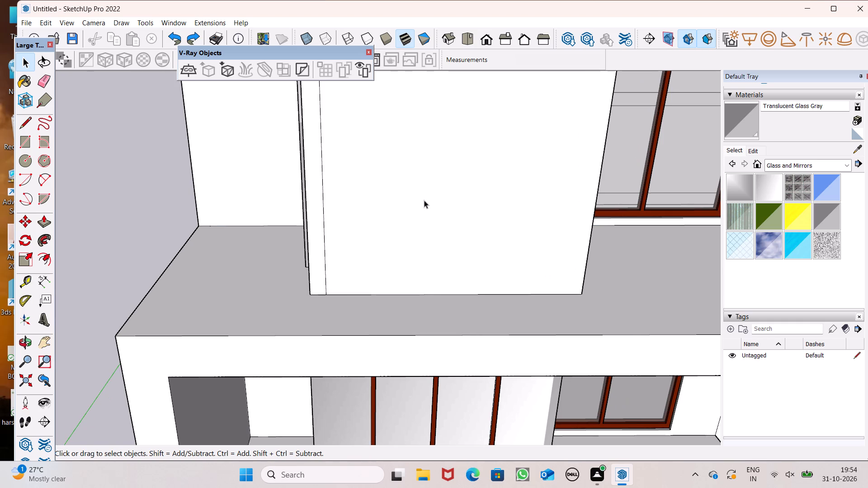
scroll(438, 206, "down", 1)
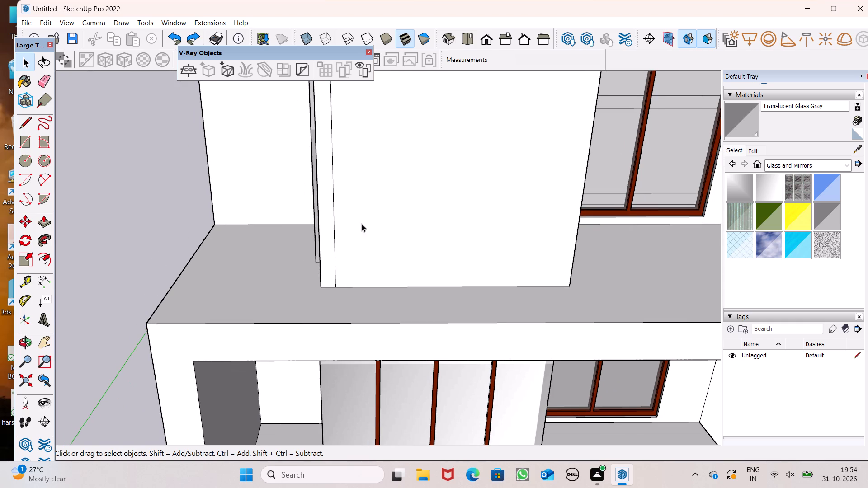
scroll(354, 224, "down", 4)
scroll(330, 205, "up", 6)
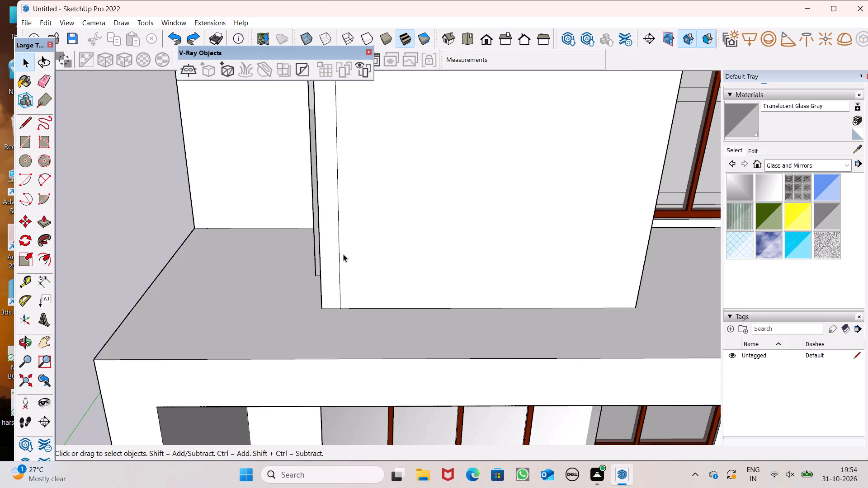
scroll(315, 281, "down", 3)
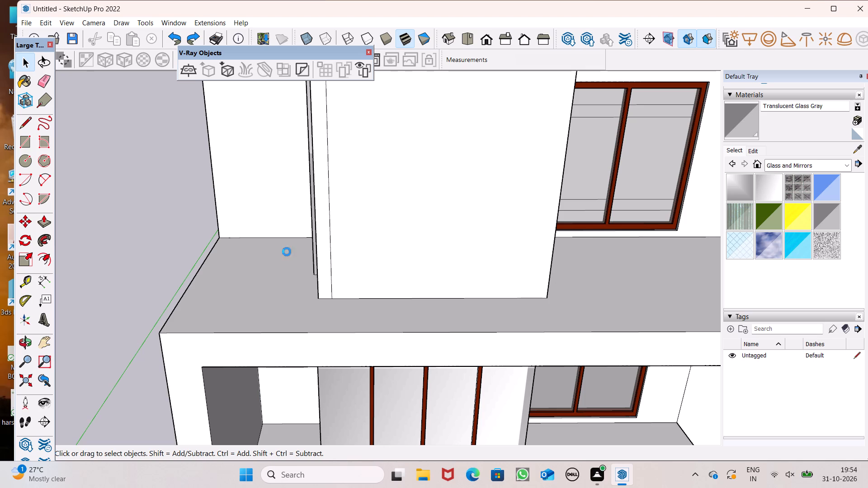
scroll(325, 280, "up", 5)
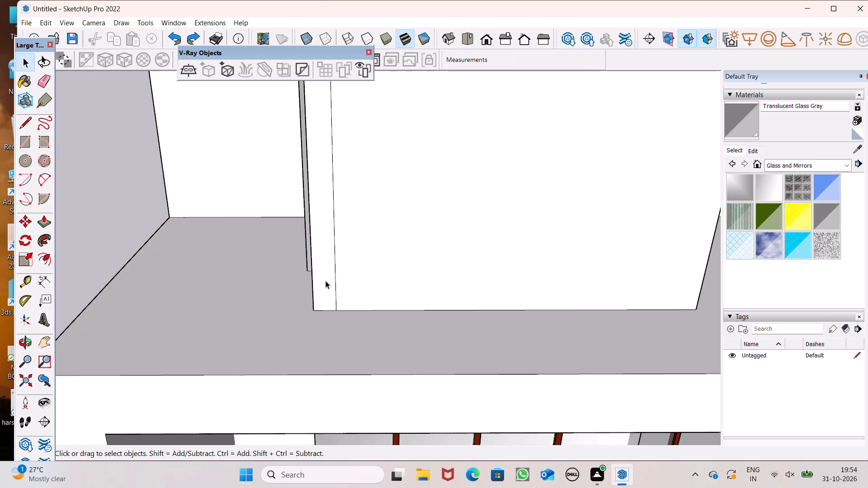
scroll(332, 296, "down", 2)
middle_click_drag(355, 310, 365, 333)
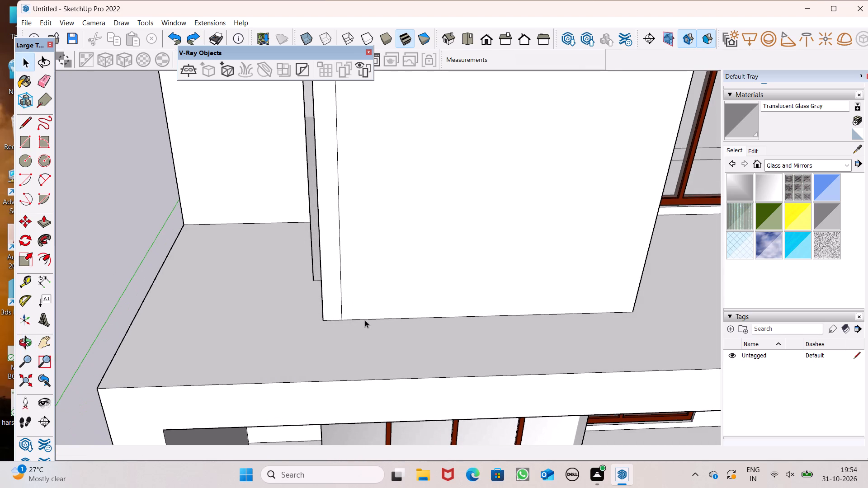
scroll(365, 318, "up", 6)
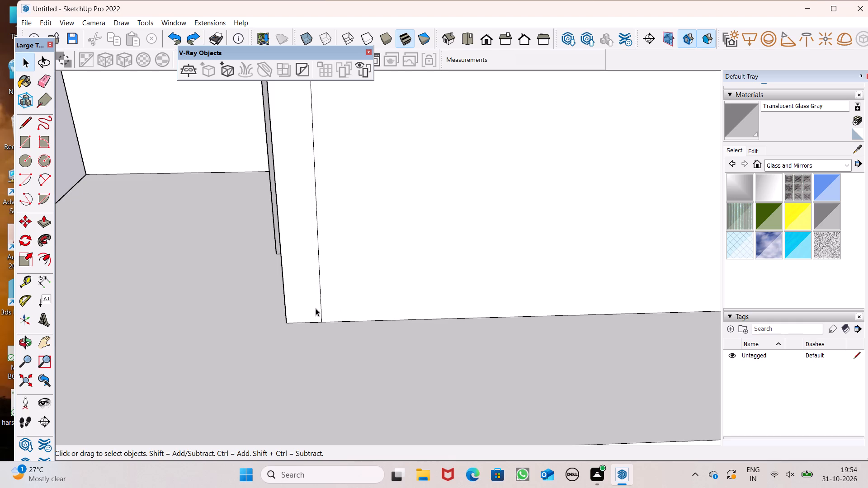
left_click(320, 278)
scroll(284, 299, "down", 7)
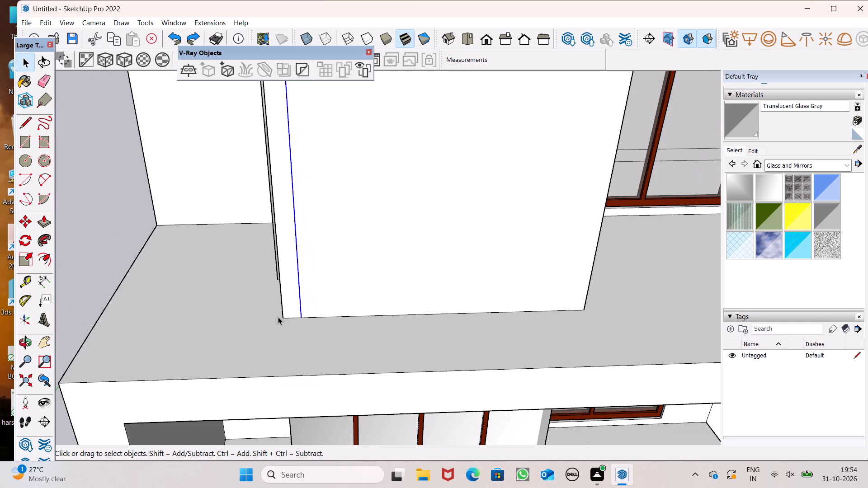
key("m")
key("Return")
scroll(280, 318, "down", 1)
scroll(299, 312, "up", 6)
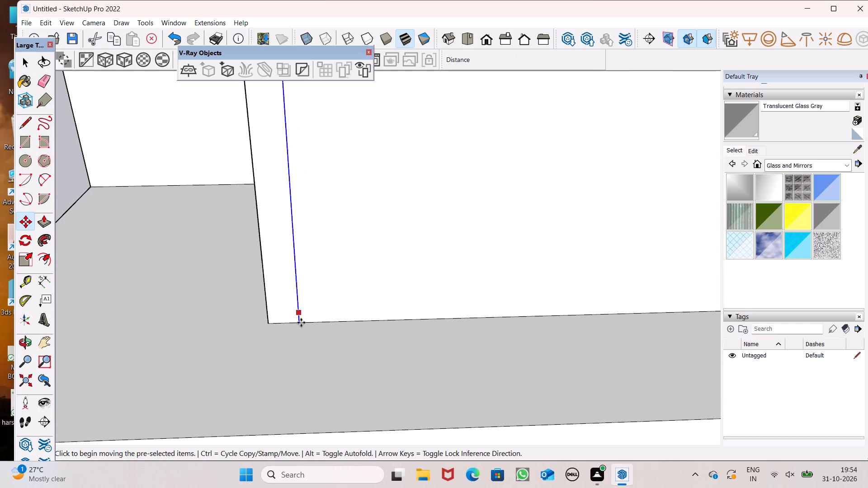
left_click_drag(300, 323, 332, 321)
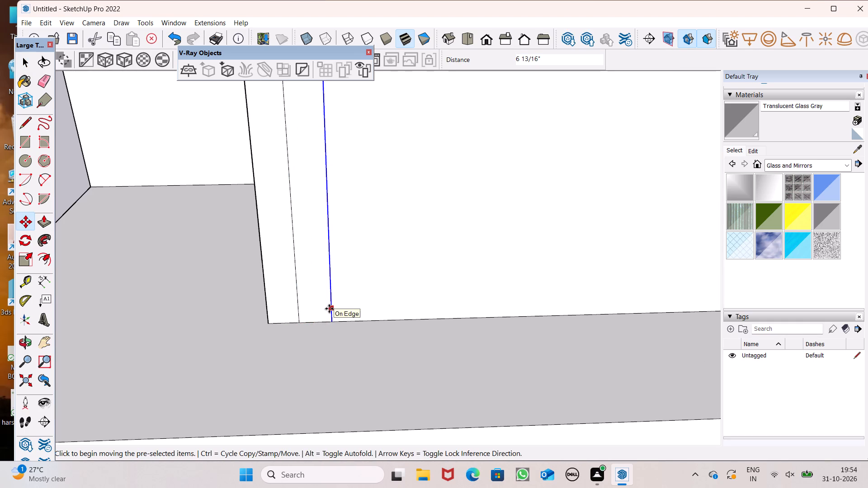
key("shift+asterisk")
type("15")
key("Return")
key("space")
Examine the strip-divided pillar face against the slim pillars and balconies on both sides of the facade.
scroll(380, 303, "down", 4)
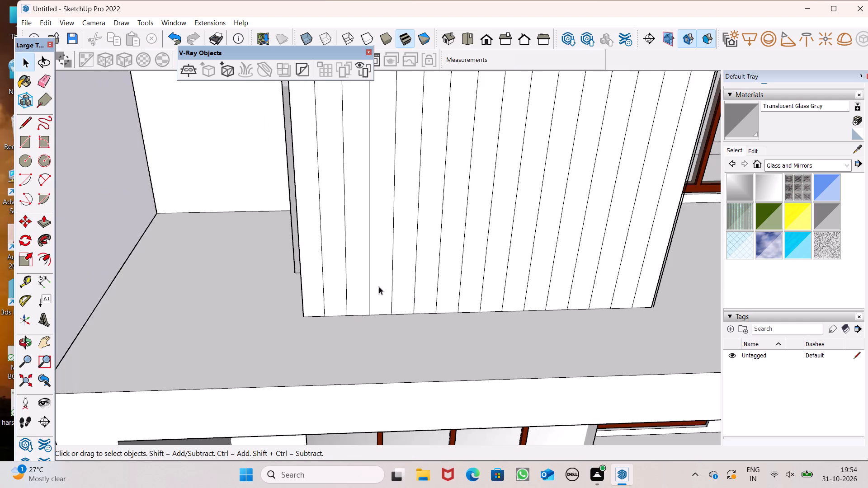
scroll(378, 272, "down", 2)
scroll(318, 258, "down", 6)
middle_click_drag(328, 278, 174, 181)
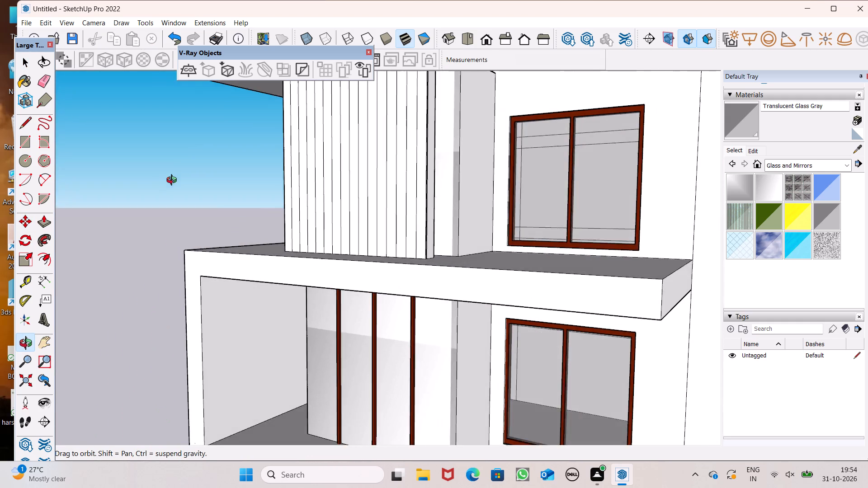
middle_click_drag(174, 181, 350, 242)
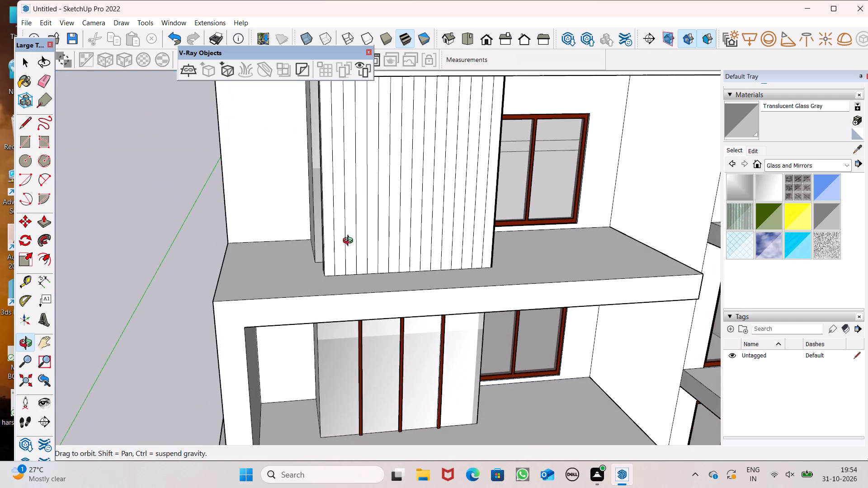
middle_click_drag(350, 242, 350, 242)
scroll(350, 242, "up", 1)
scroll(340, 242, "down", 5)
middle_click_drag(324, 267, 394, 278)
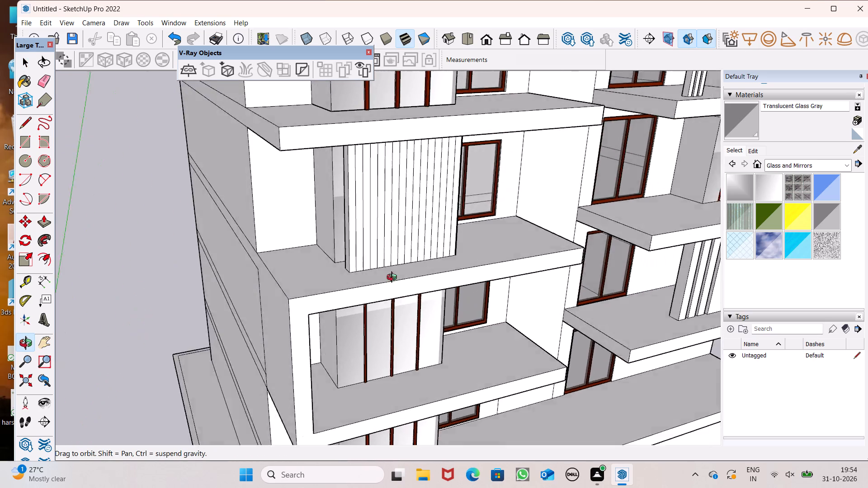
middle_click_drag(394, 278, 433, 260)
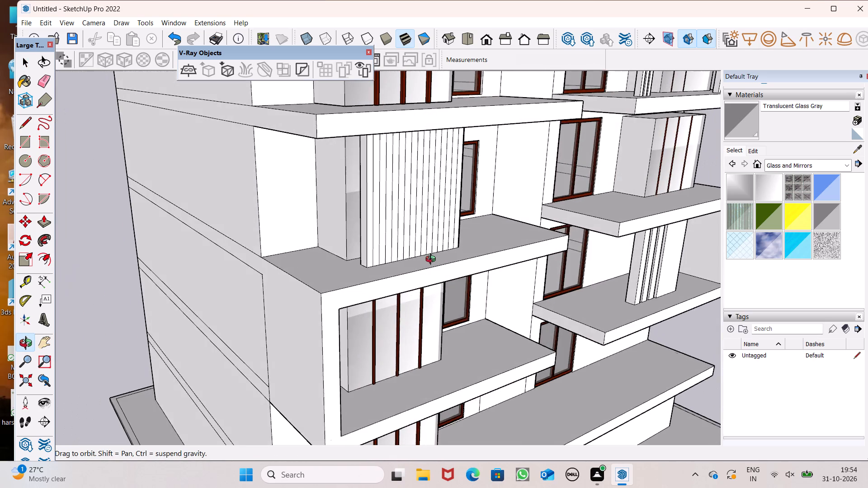
middle_click_drag(433, 260, 307, 231)
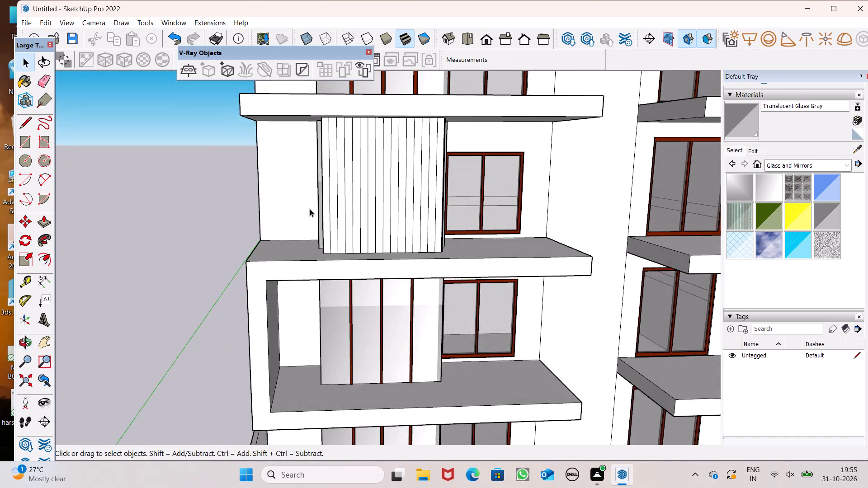
scroll(310, 209, "down", 2)
middle_click_drag(311, 214, 332, 289)
scroll(330, 263, "down", 2)
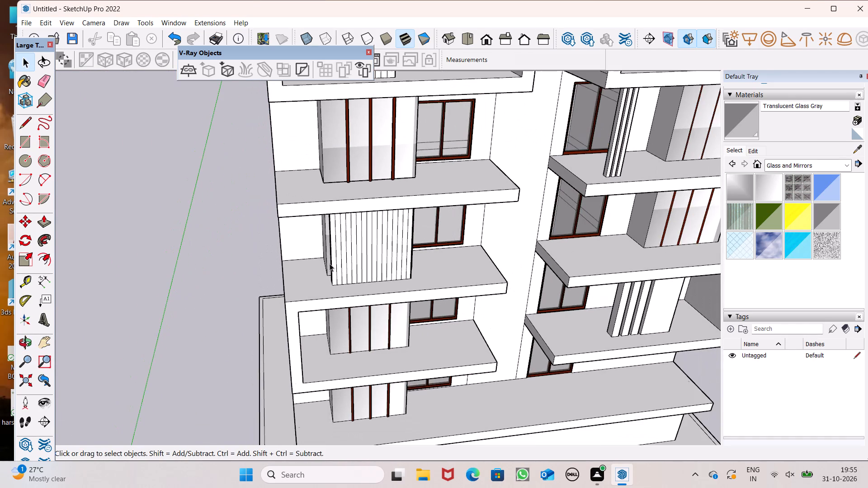
scroll(330, 263, "down", 3)
middle_click_drag(320, 263, 325, 206)
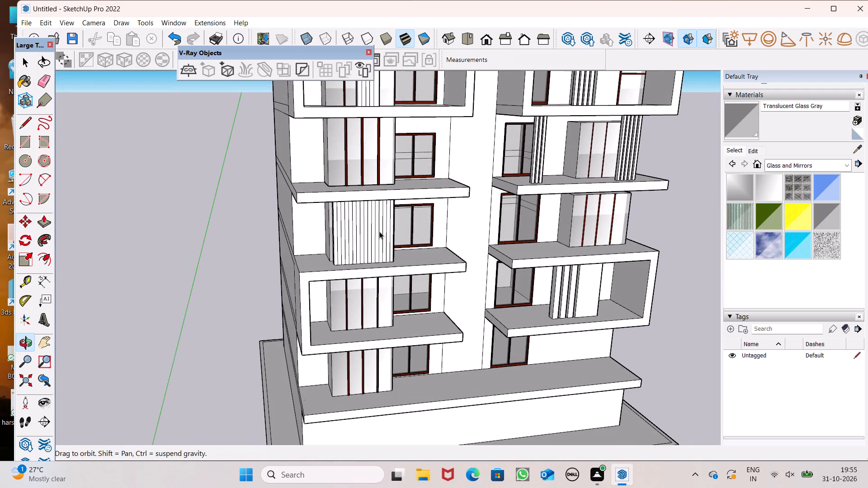
middle_click_drag(404, 291, 397, 289)
scroll(400, 284, "down", 1)
middle_click_drag(398, 285, 366, 325)
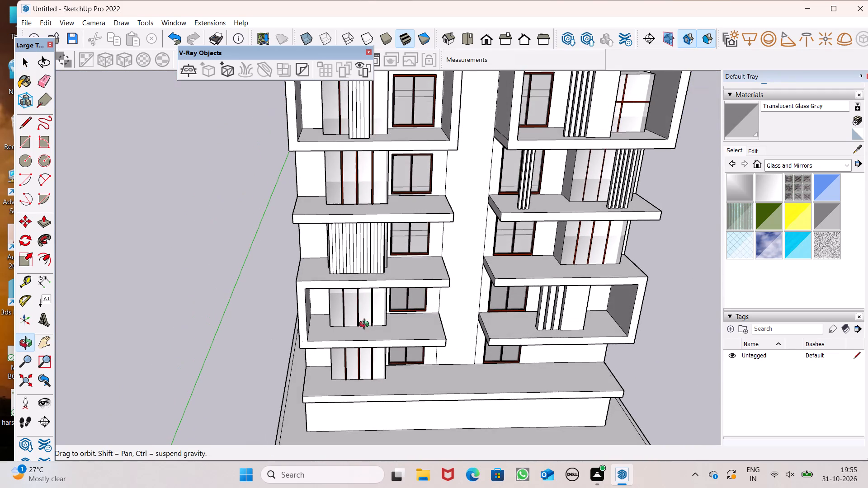
middle_click_drag(366, 325, 369, 343)
scroll(370, 285, "down", 1)
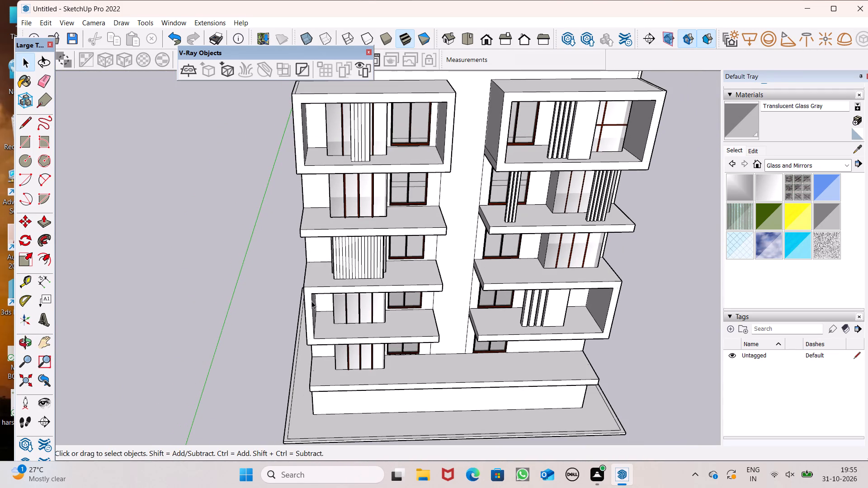
scroll(365, 280, "down", 1)
middle_click_drag(451, 298, 450, 352)
scroll(389, 333, "up", 7)
scroll(446, 244, "down", 2)
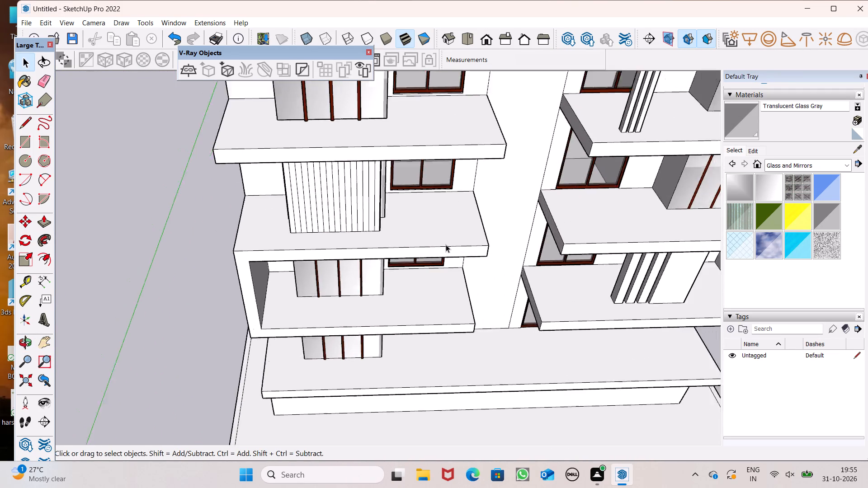
scroll(446, 244, "down", 3)
middle_click_drag(422, 261, 422, 279)
scroll(297, 232, "up", 5)
scroll(322, 219, "down", 2)
middle_click_drag(420, 247, 406, 261)
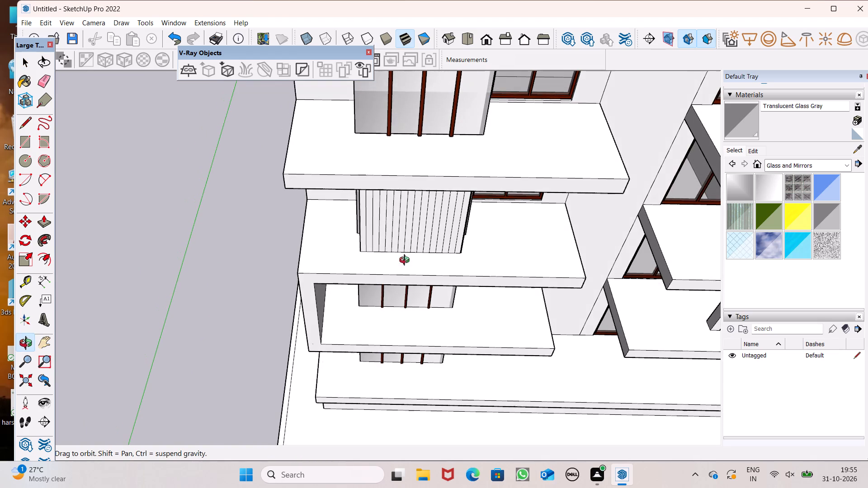
middle_click_drag(406, 261, 405, 253)
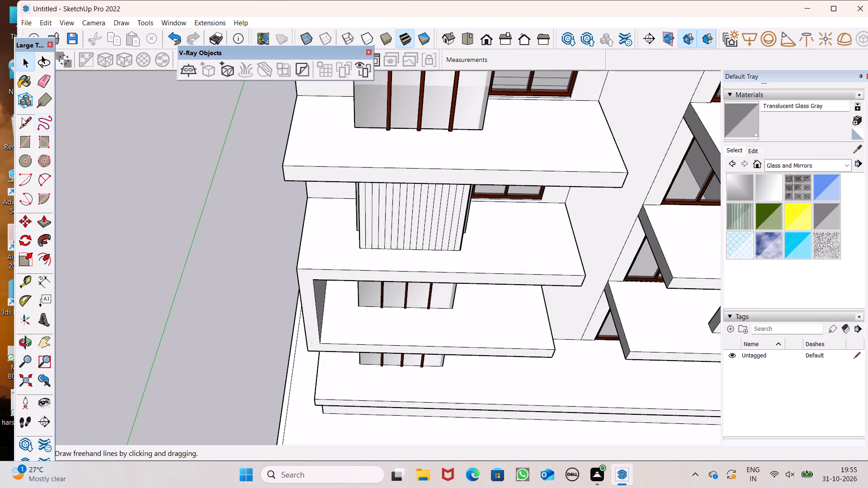
Examine the strip-divided pillar's base and the open balcony floor in front of it against the neighbouring balconies.
left_click(26, 143)
scroll(297, 206, "down", 2)
scroll(344, 258, "up", 6)
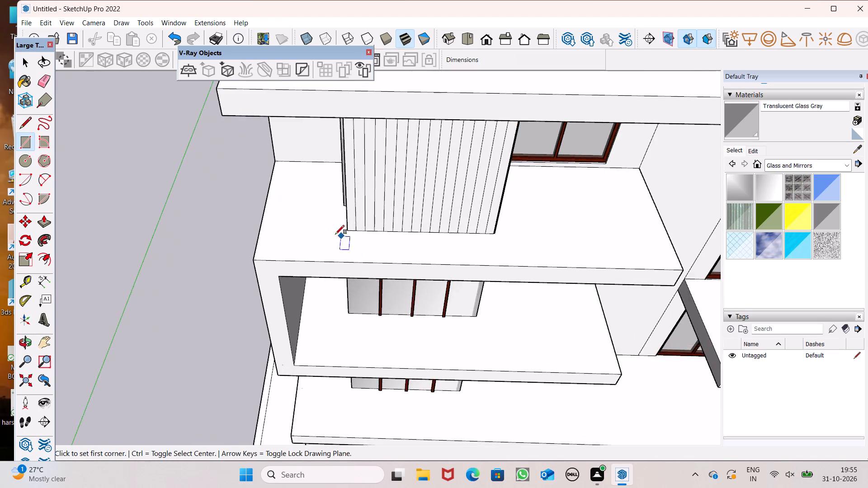
scroll(291, 228, "down", 2)
scroll(307, 235, "up", 3)
scroll(310, 244, "down", 2)
scroll(356, 245, "up", 4)
scroll(341, 224, "down", 3)
middle_click_drag(412, 239, 408, 285)
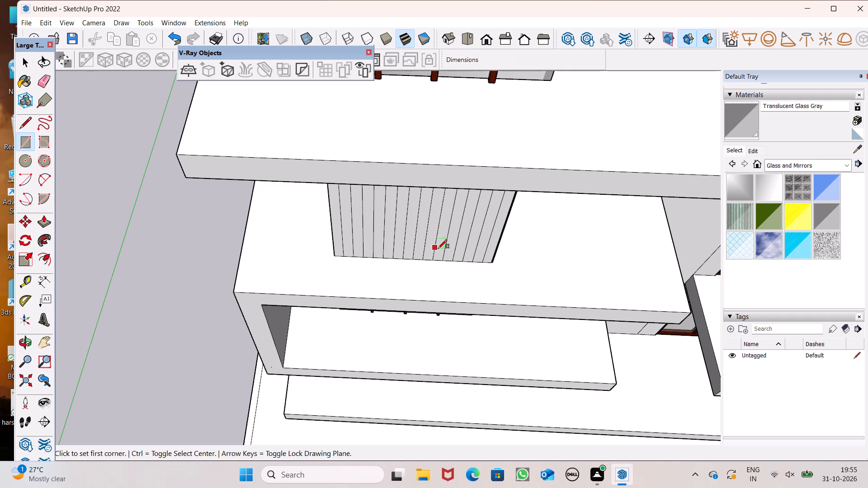
scroll(438, 249, "down", 1)
scroll(390, 225, "down", 1)
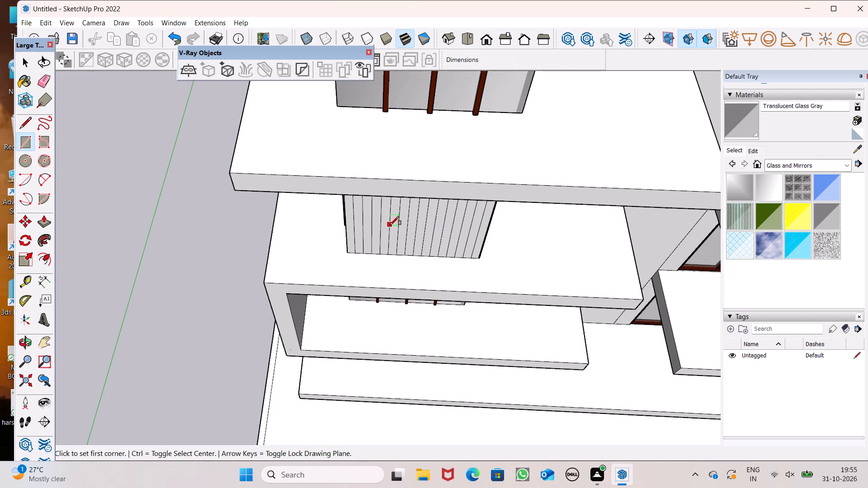
scroll(390, 225, "down", 2)
middle_click_drag(388, 246, 398, 263)
scroll(392, 239, "up", 2)
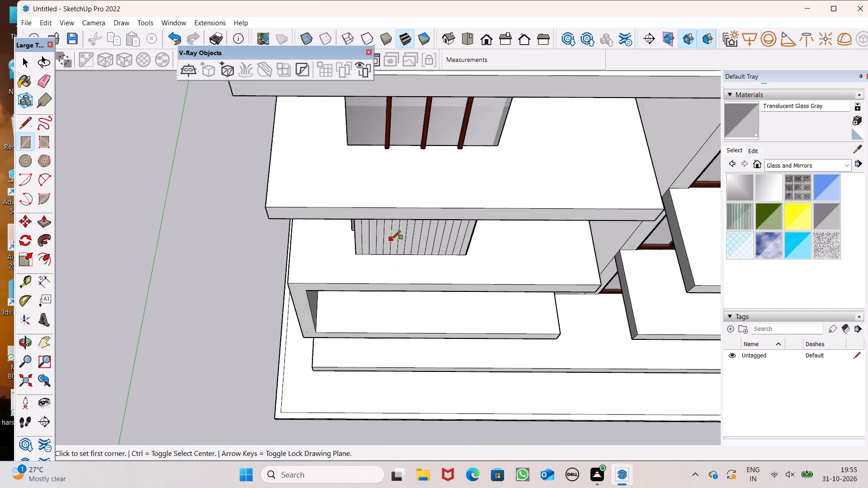
scroll(392, 239, "up", 4)
scroll(354, 240, "down", 3)
middle_click_drag(441, 251, 432, 210)
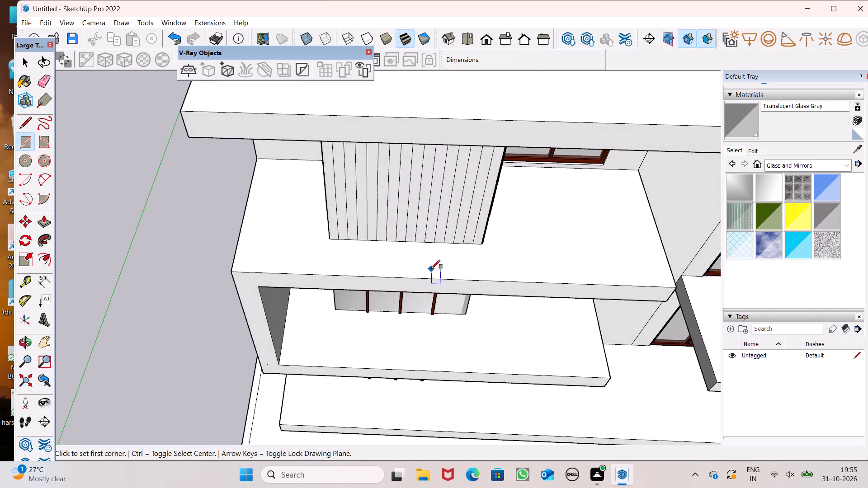
scroll(431, 269, "up", 5)
scroll(411, 252, "down", 4)
middle_click_drag(418, 275, 422, 268)
scroll(430, 260, "down", 6)
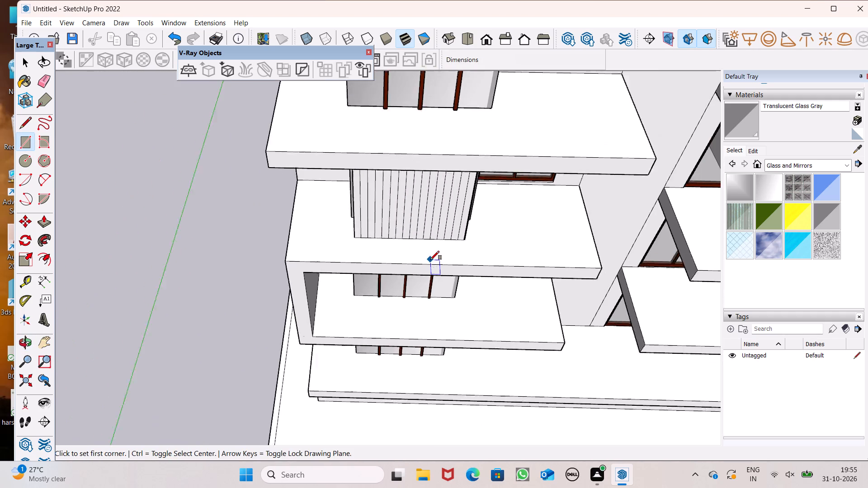
scroll(422, 239, "down", 3)
middle_click_drag(428, 249, 427, 280)
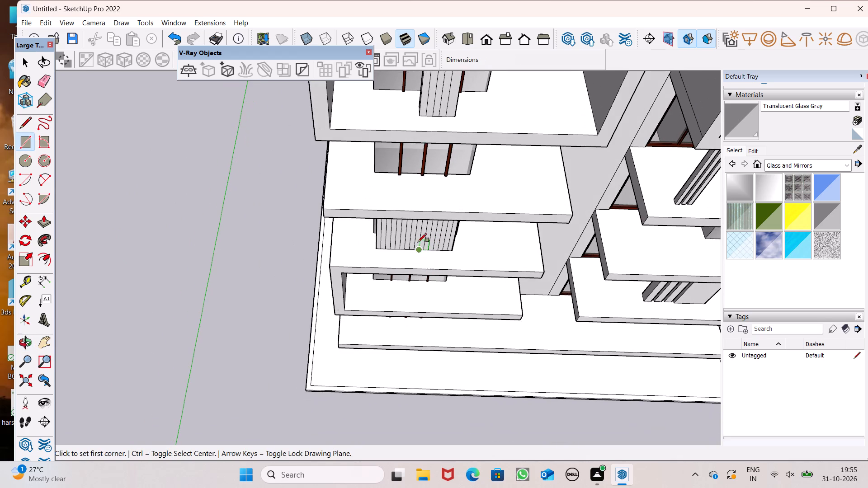
scroll(416, 239, "down", 5)
scroll(417, 239, "up", 1)
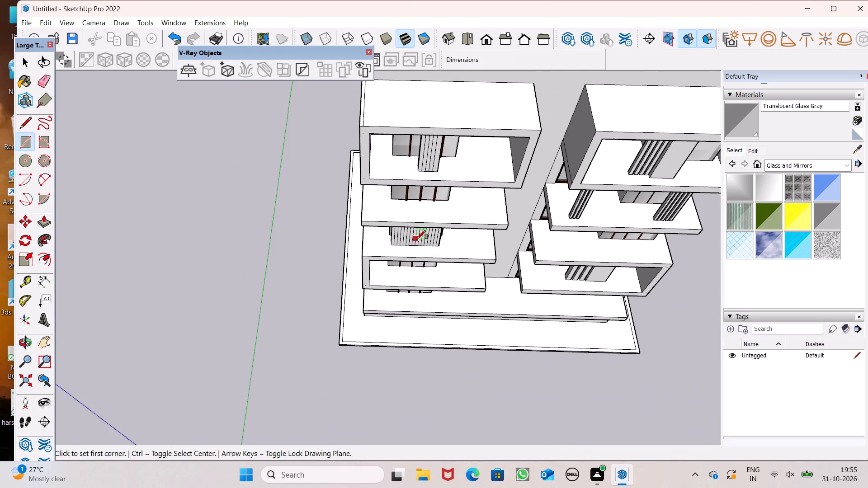
scroll(417, 239, "up", 6)
scroll(422, 245, "down", 2)
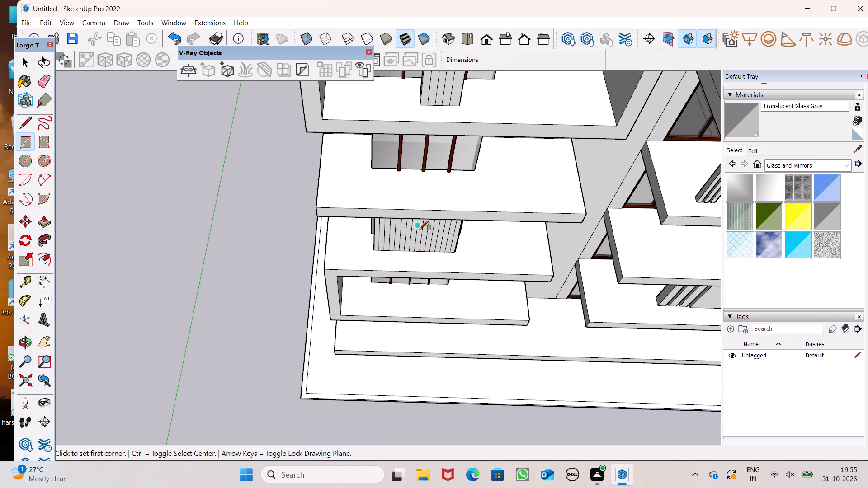
scroll(422, 150, "down", 1)
scroll(406, 210, "up", 5)
scroll(386, 192, "down", 2)
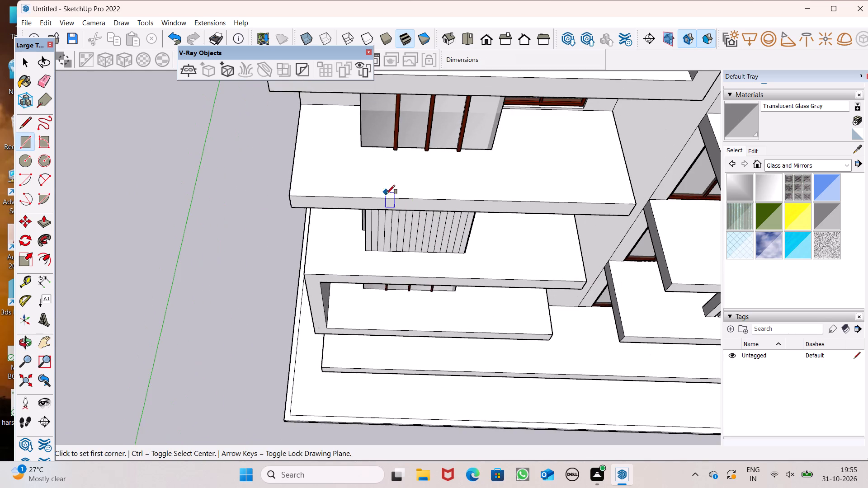
Draw a rectangle about 3' 3" by 10" on the balcony floor just in front of the strip-divided pillar's base.
middle_click_drag(417, 232, 422, 264)
scroll(414, 253, "up", 5)
scroll(410, 207, "down", 4)
middle_click_drag(414, 274, 416, 263)
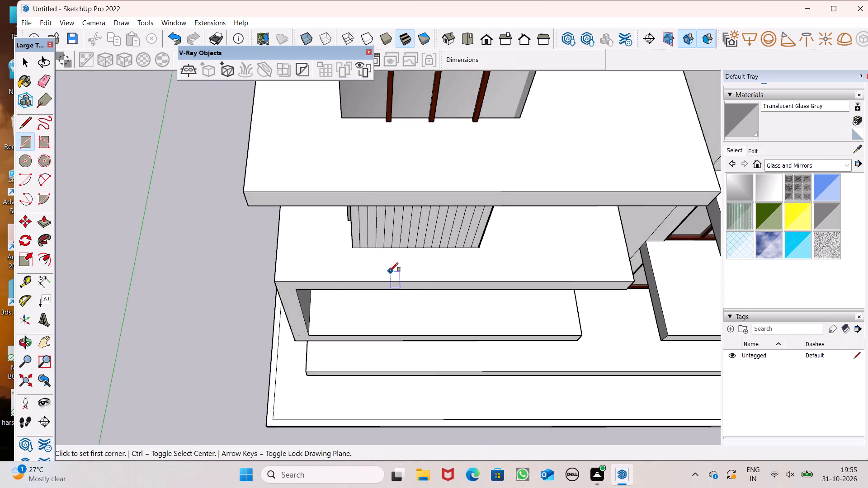
scroll(389, 272, "up", 7)
scroll(392, 234, "down", 1)
middle_click_drag(401, 240, 395, 244)
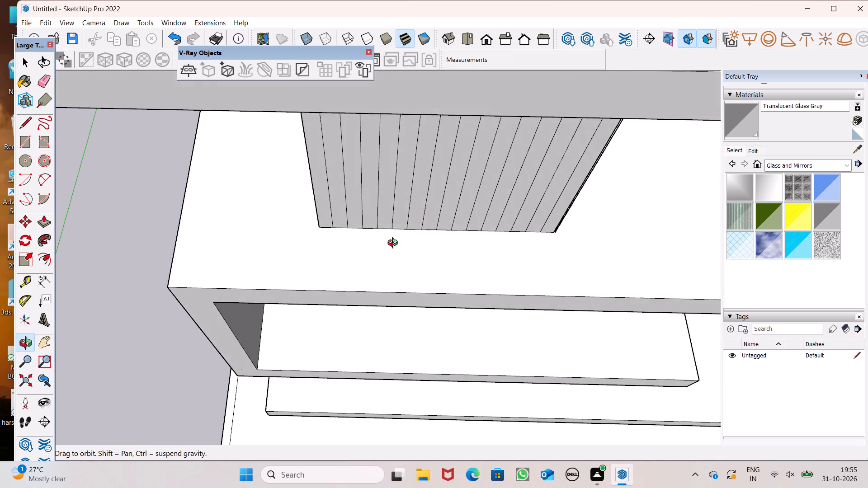
middle_click_drag(395, 244, 393, 244)
scroll(393, 244, "up", 2)
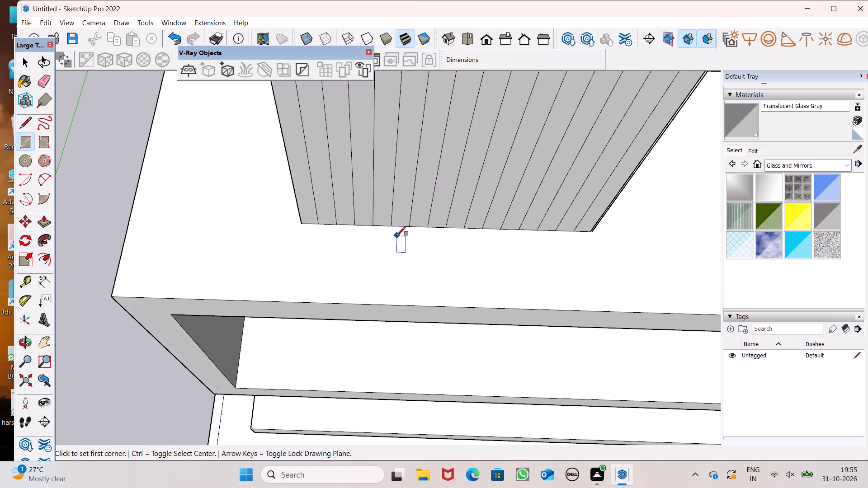
left_click(391, 235)
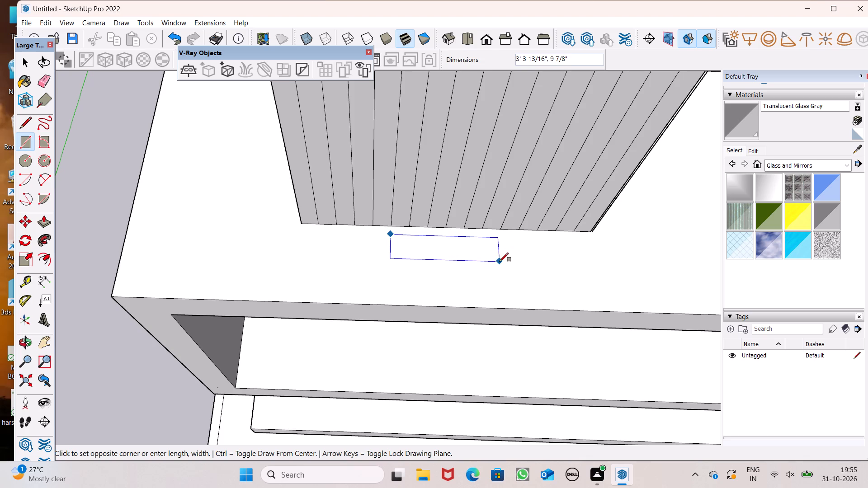
left_click_drag(500, 262, 494, 262)
scroll(331, 223, "down", 5)
key("space")
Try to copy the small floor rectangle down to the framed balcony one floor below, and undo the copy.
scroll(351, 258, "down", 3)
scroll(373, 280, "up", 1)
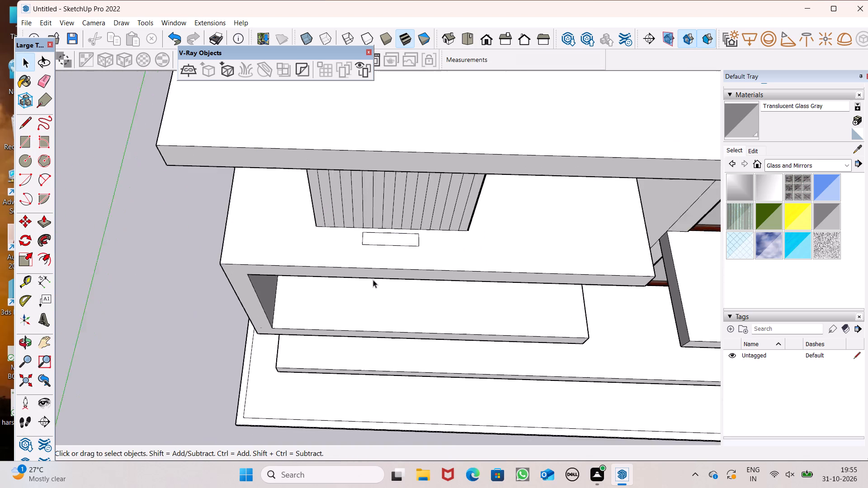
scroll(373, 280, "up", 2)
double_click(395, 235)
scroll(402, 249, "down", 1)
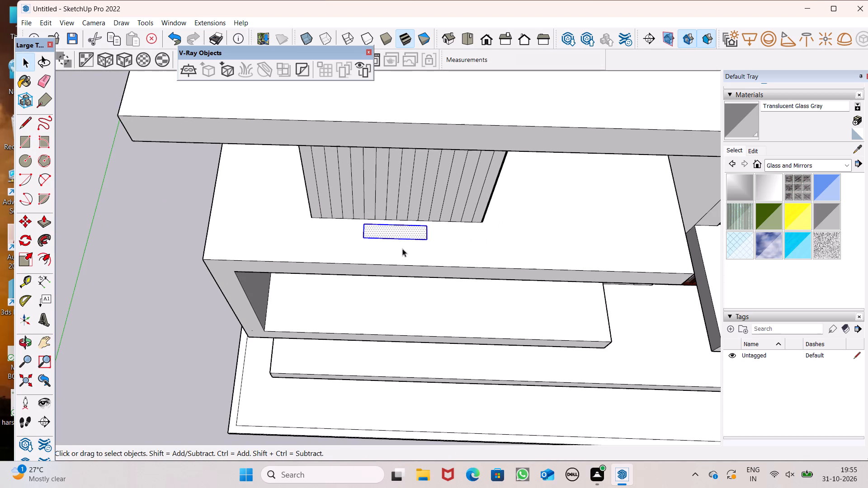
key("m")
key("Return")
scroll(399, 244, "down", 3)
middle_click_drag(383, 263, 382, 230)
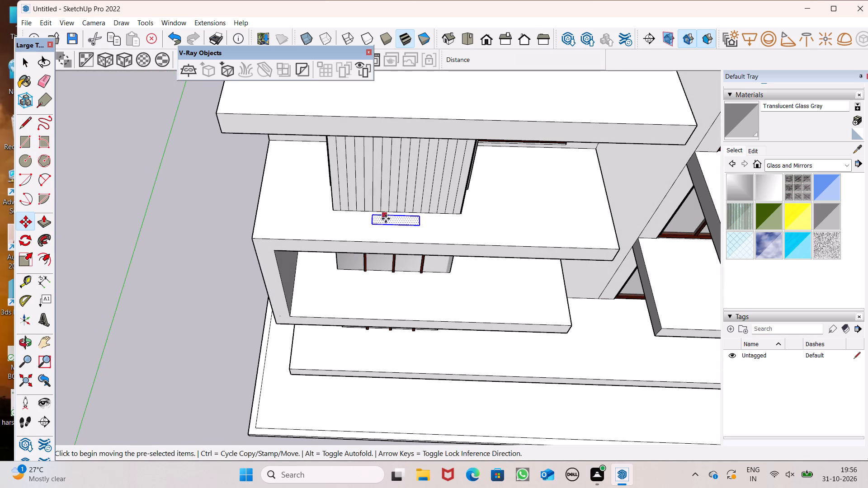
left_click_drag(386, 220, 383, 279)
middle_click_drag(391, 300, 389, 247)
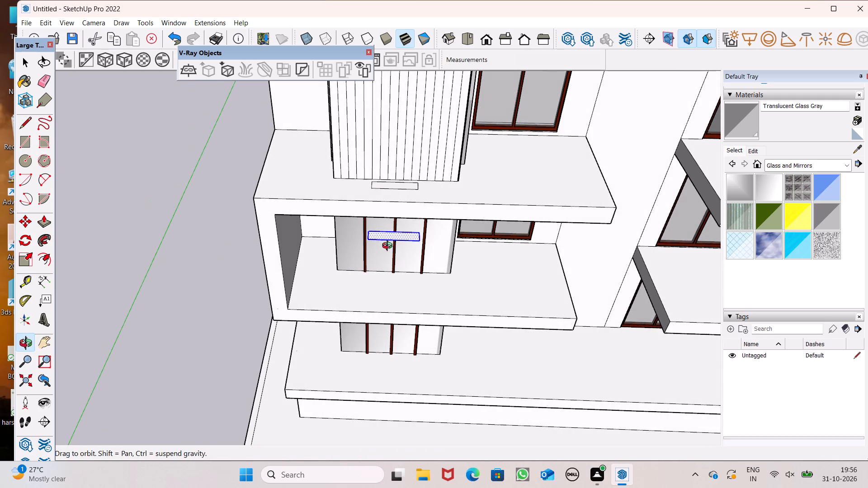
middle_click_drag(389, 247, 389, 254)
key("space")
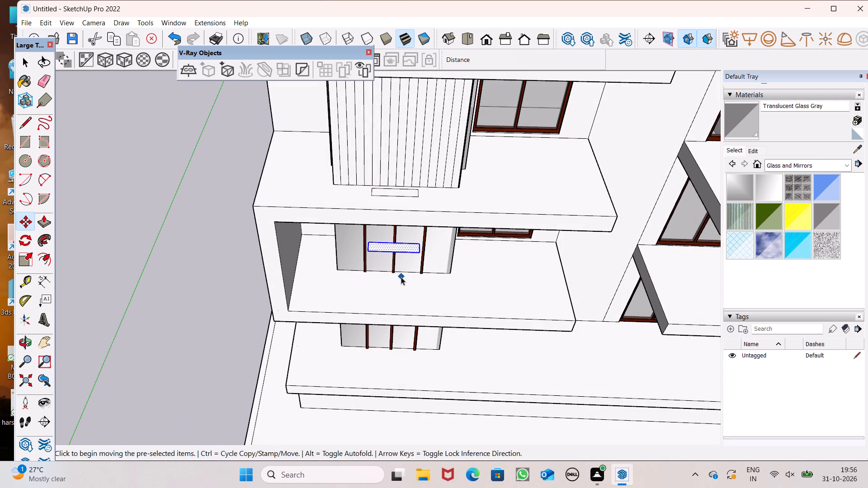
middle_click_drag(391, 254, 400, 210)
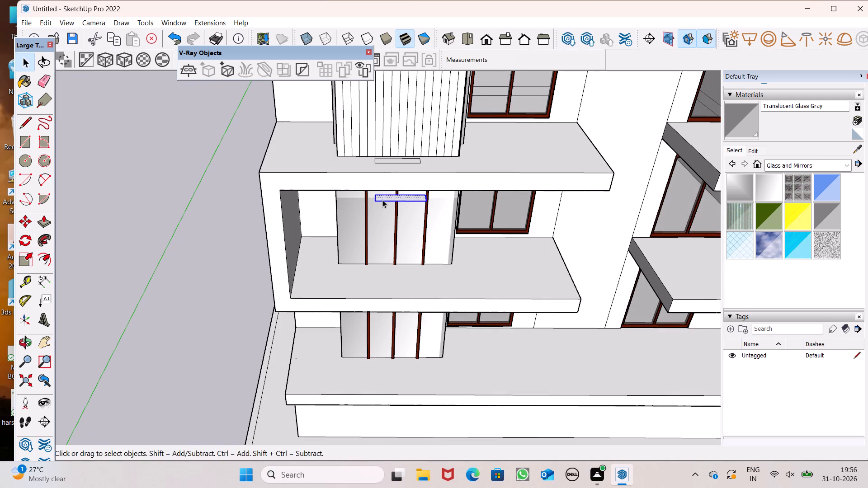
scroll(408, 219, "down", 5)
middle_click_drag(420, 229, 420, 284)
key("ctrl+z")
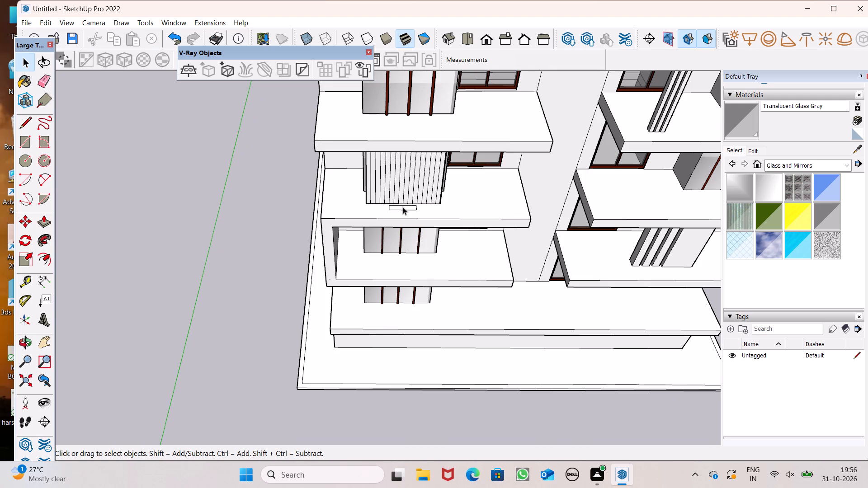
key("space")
Copy the small rectangle about 11' 8" down onto the floor of the framed balcony below, in front of its mullioned window.
scroll(413, 196, "down", 2)
middle_click_drag(414, 203, 415, 226)
scroll(410, 223, "up", 8)
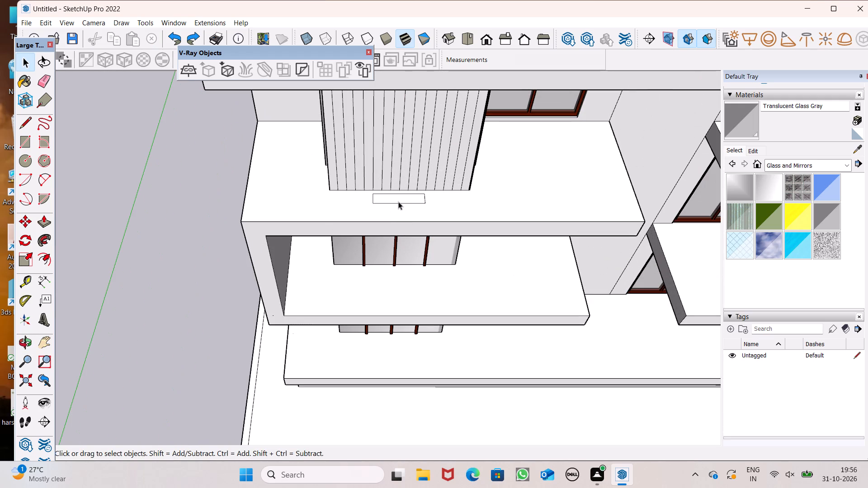
double_click(396, 199)
scroll(472, 197, "down", 5)
key("m")
key("Return")
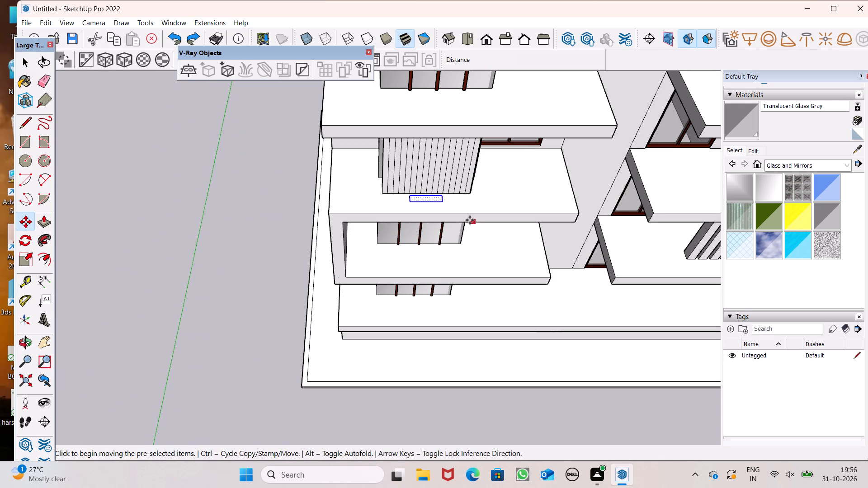
scroll(430, 173, "down", 3)
middle_click_drag(445, 253, 468, 262)
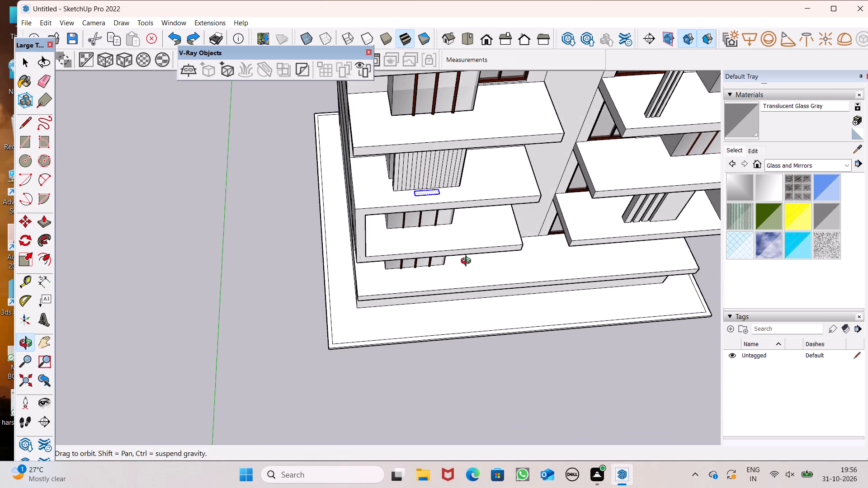
middle_click_drag(468, 262, 475, 254)
scroll(349, 218, "up", 1)
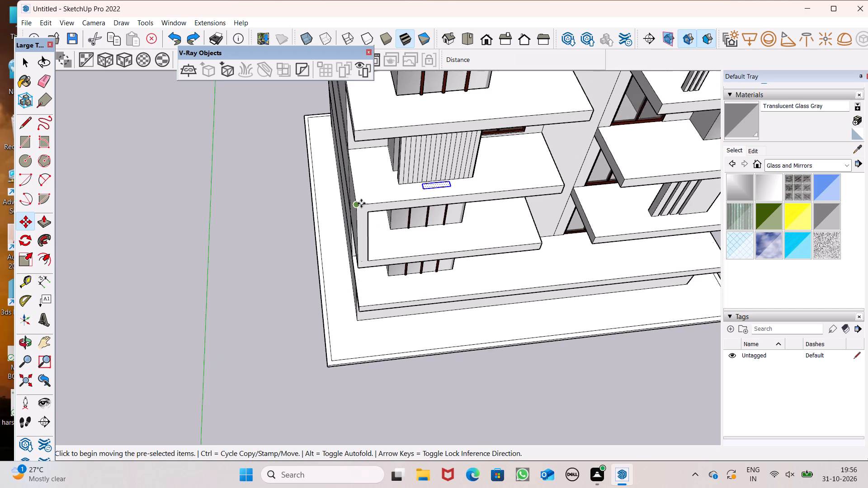
scroll(361, 203, "up", 1)
scroll(409, 169, "up", 6)
scroll(436, 182, "down", 3)
middle_click_drag(444, 230, 464, 244)
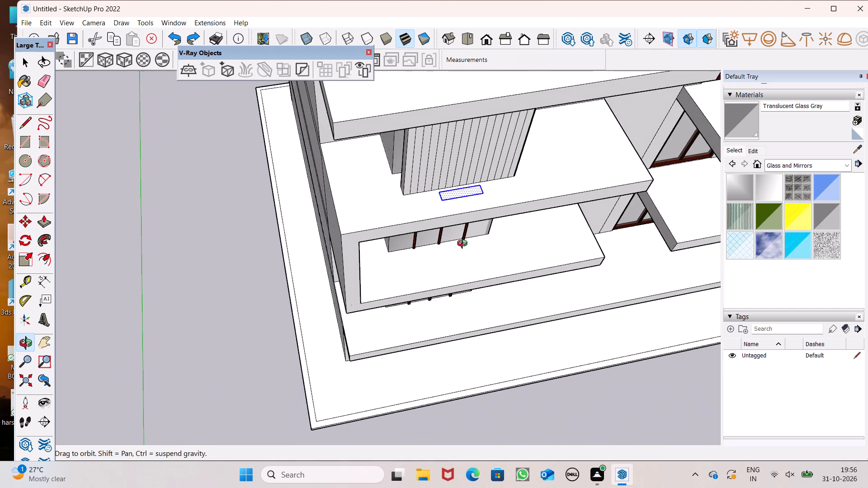
middle_click_drag(464, 244, 462, 228)
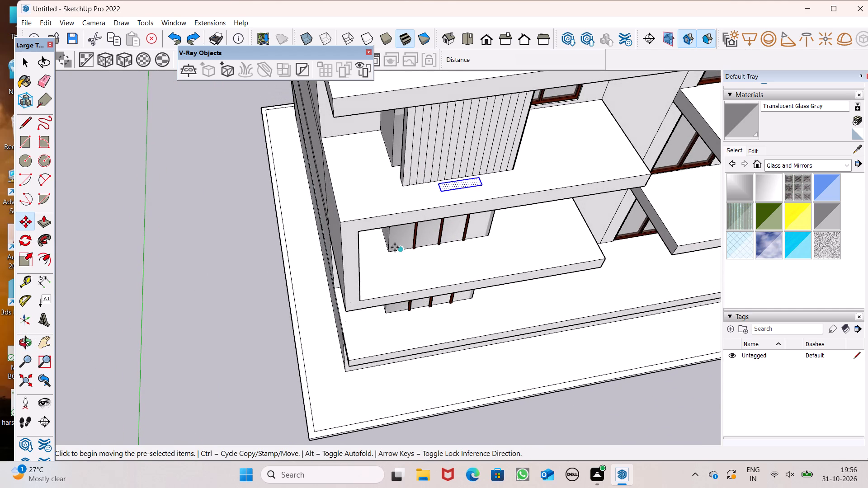
scroll(395, 247, "up", 6)
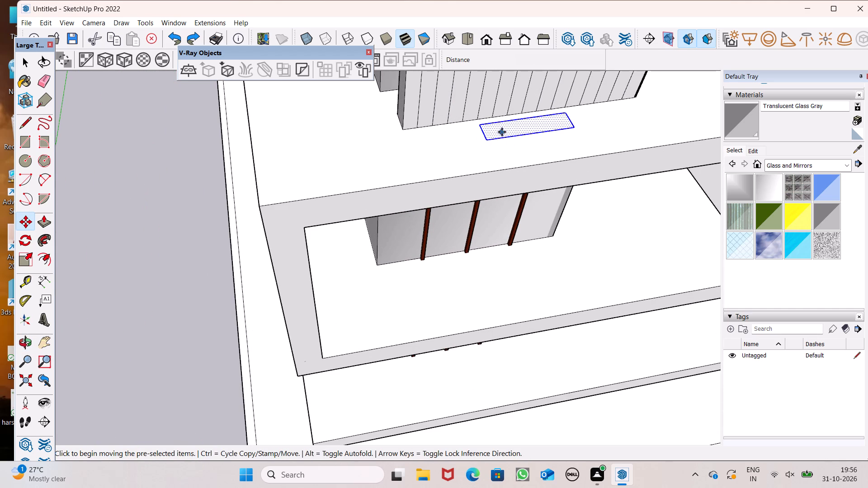
scroll(503, 134, "down", 2)
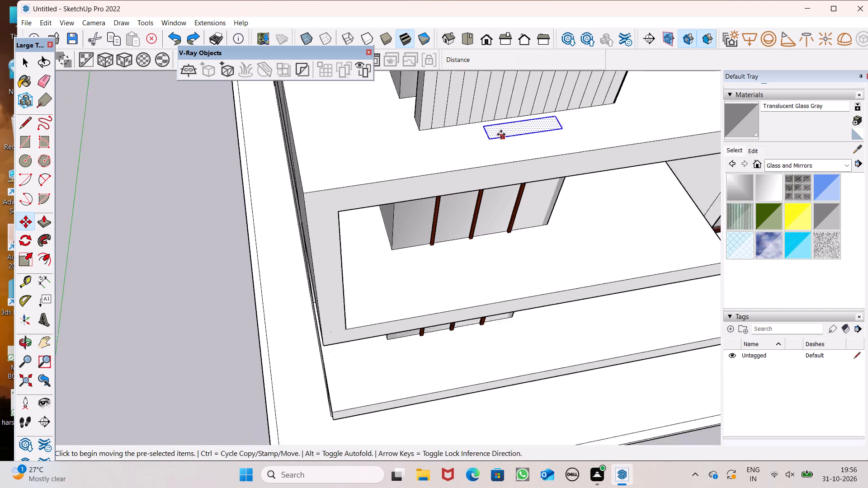
middle_click_drag(519, 172, 518, 199)
scroll(474, 160, "down", 2)
scroll(474, 162, "up", 2)
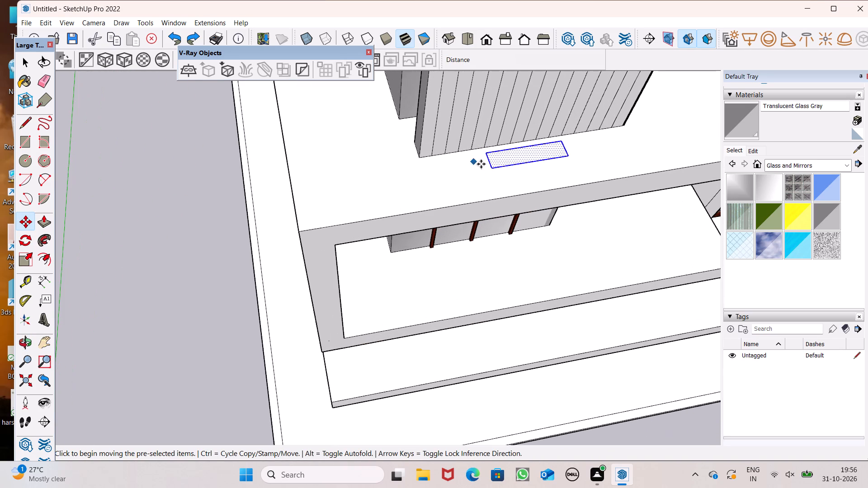
left_click_drag(507, 160, 492, 254)
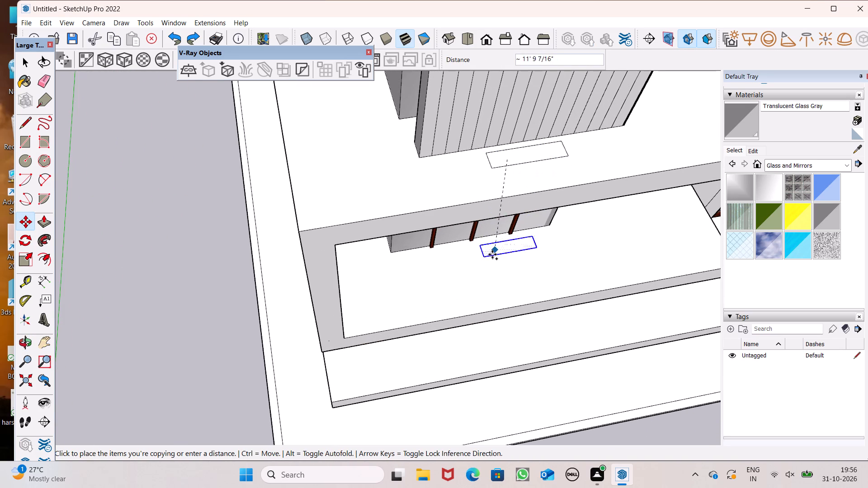
left_click_drag(492, 254, 497, 265)
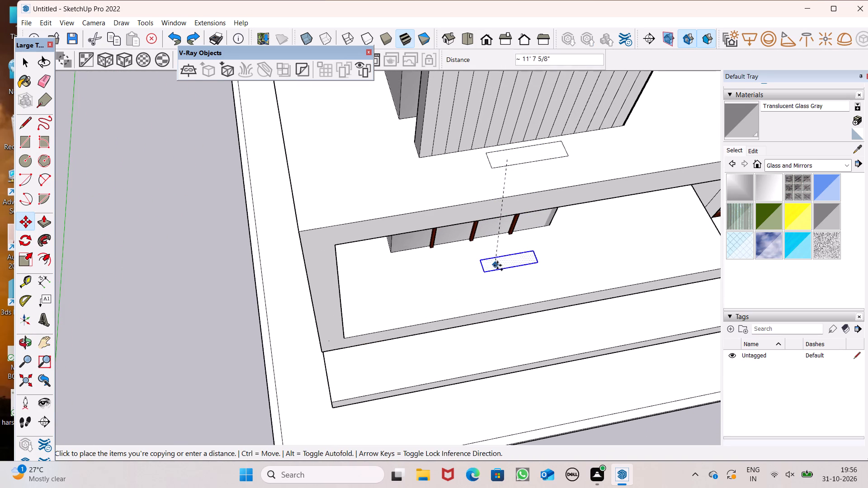
left_click_drag(497, 265, 500, 260)
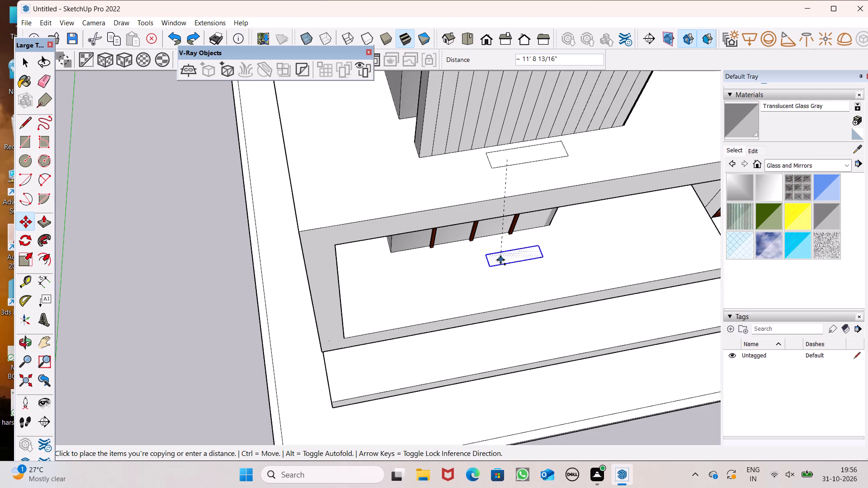
left_click_drag(500, 260, 498, 263)
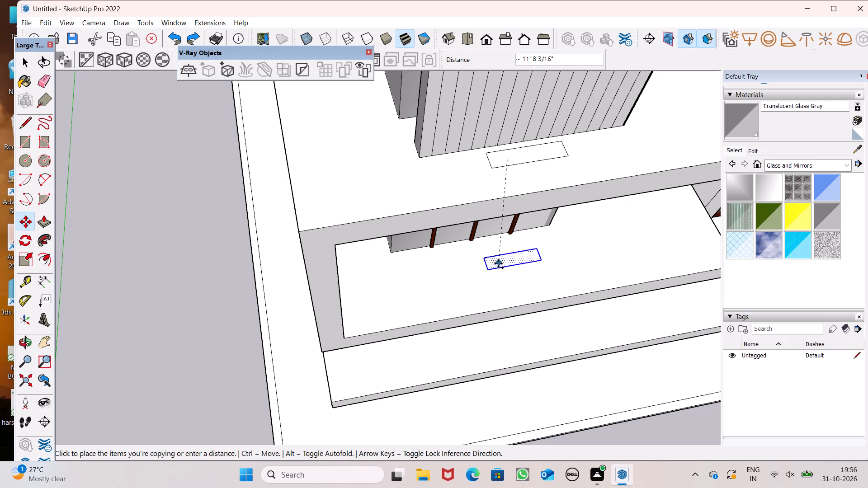
left_click_drag(498, 263, 502, 266)
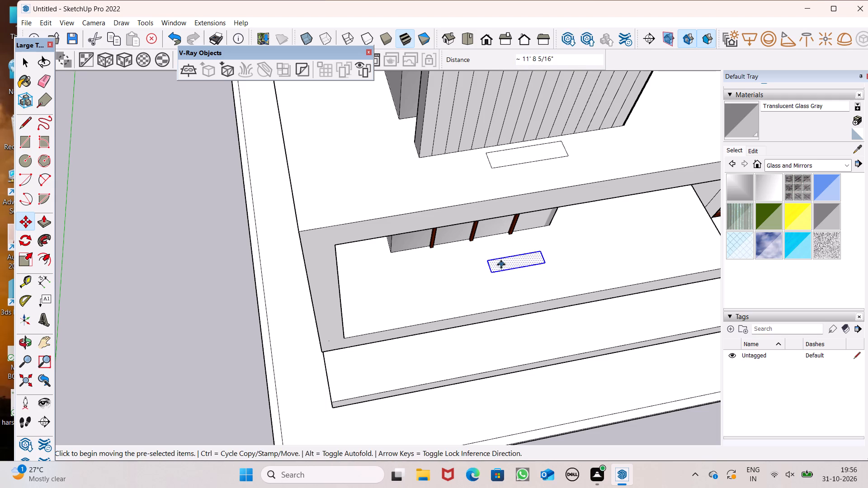
Examine the copied rectangle's position on the framed balcony floor against the small rectangle on the balcony above.
middle_click_drag(515, 286, 463, 155)
scroll(501, 222, "down", 6)
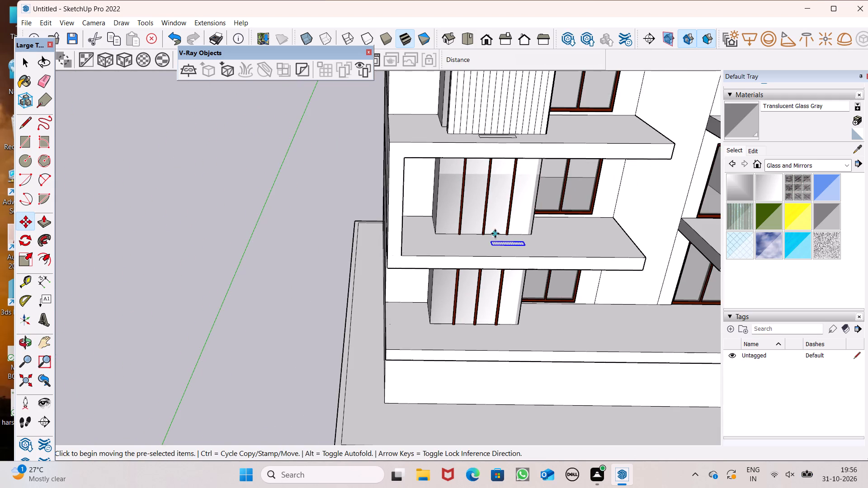
scroll(495, 234, "down", 4)
middle_click_drag(496, 241, 587, 344)
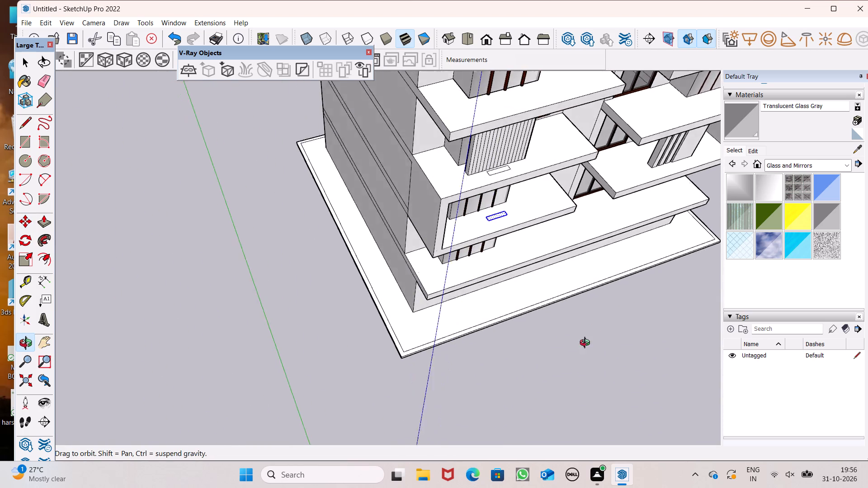
middle_click_drag(587, 344, 540, 369)
scroll(467, 246, "down", 1)
middle_click_drag(467, 246, 471, 268)
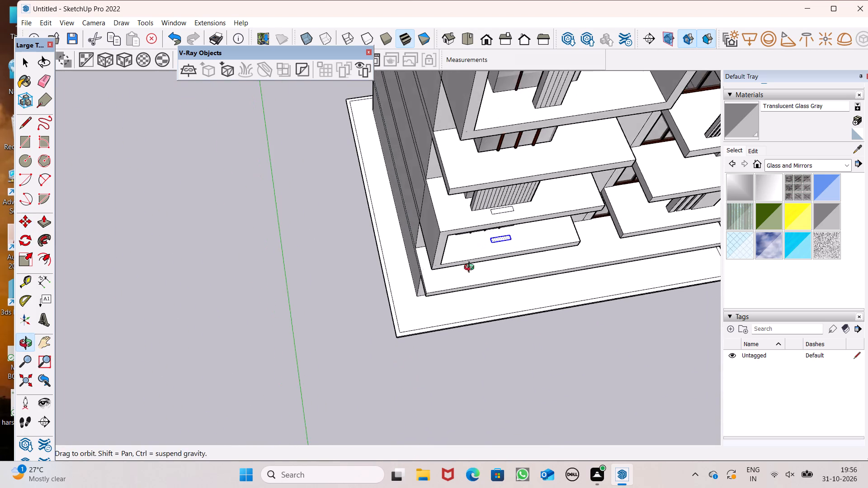
middle_click_drag(471, 268, 471, 275)
scroll(519, 247, "up", 6)
scroll(507, 231, "down", 3)
middle_click_drag(504, 232, 432, 169)
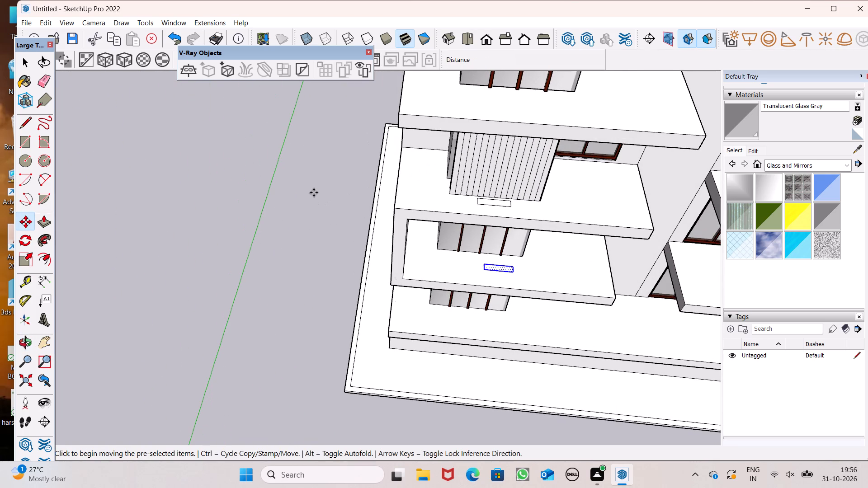
middle_click_drag(354, 253, 425, 263)
scroll(478, 224, "up", 4)
scroll(479, 246, "down", 1)
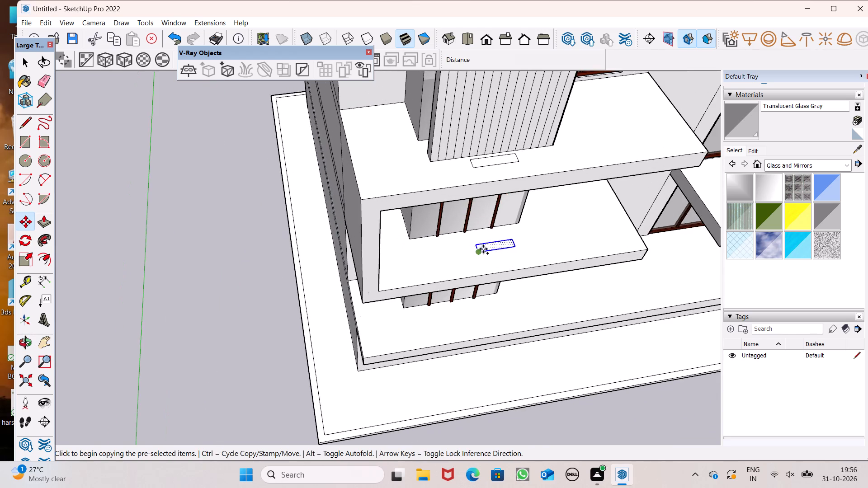
middle_click_drag(483, 249, 462, 279)
key("space")
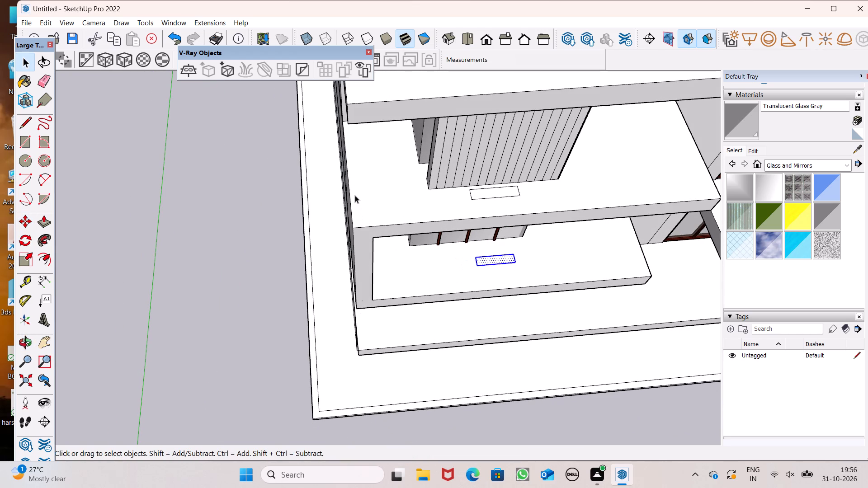
scroll(359, 192, "down", 2)
middle_click_drag(442, 299, 457, 245)
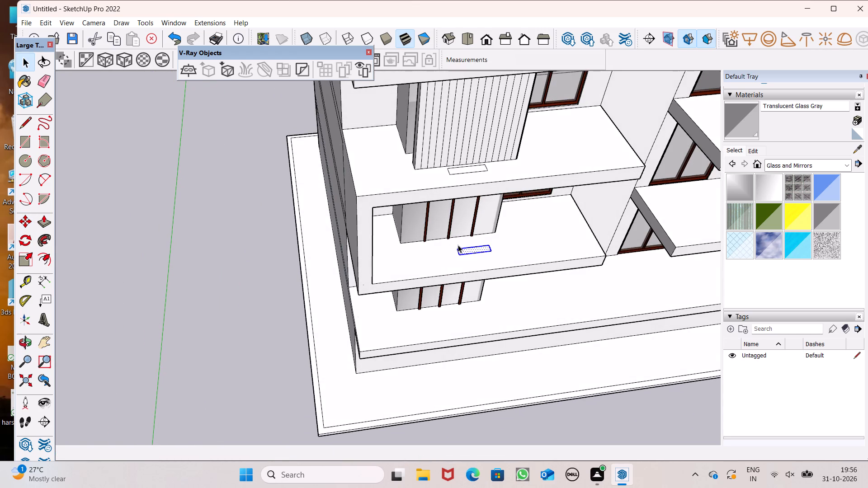
scroll(458, 245, "down", 3)
middle_click_drag(467, 312, 454, 315)
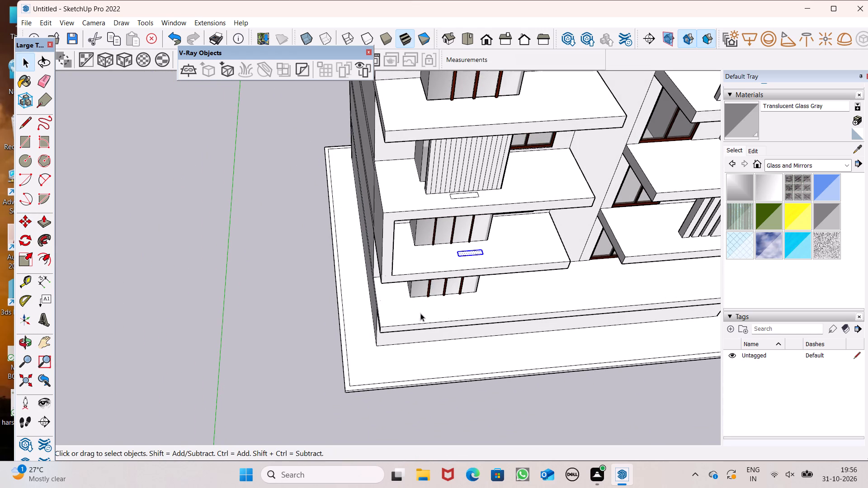
middle_click_drag(472, 271, 451, 290)
Move the copied rectangle about 8 5/8" along the framed balcony floor toward the frame's closed side wall, and deselect it.
key("m")
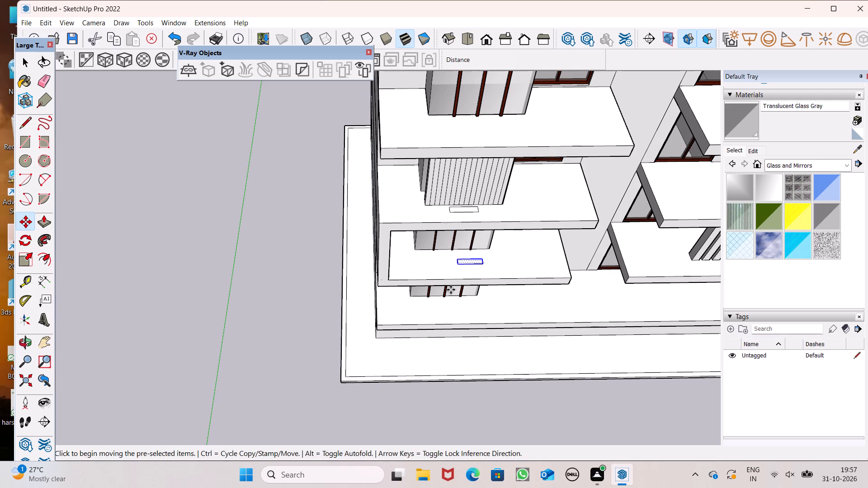
key("Return")
middle_click_drag(473, 295, 482, 312)
scroll(471, 246, "up", 6)
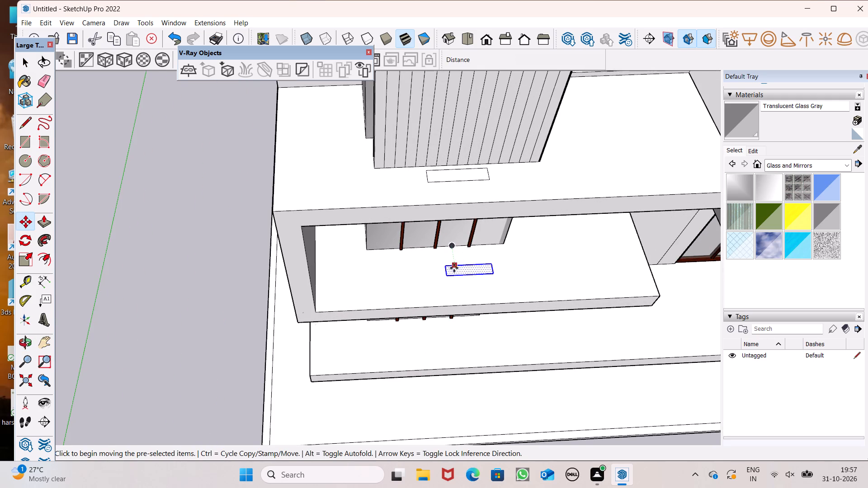
left_click_drag(448, 275, 432, 278)
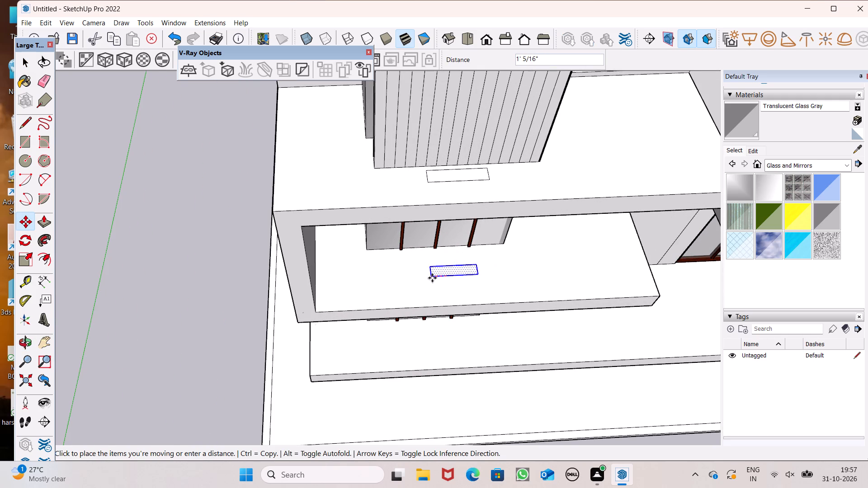
left_click_drag(432, 278, 435, 272)
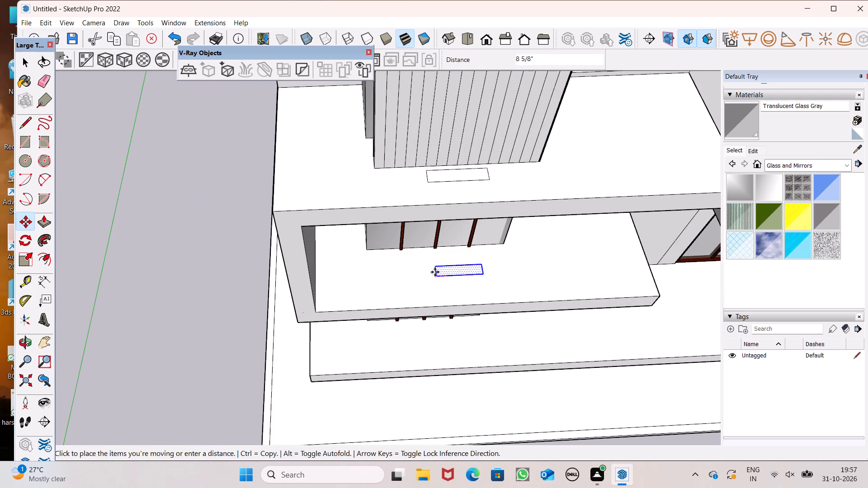
left_click_drag(435, 272, 434, 272)
scroll(432, 256, "down", 2)
key("space")
left_click(166, 183)
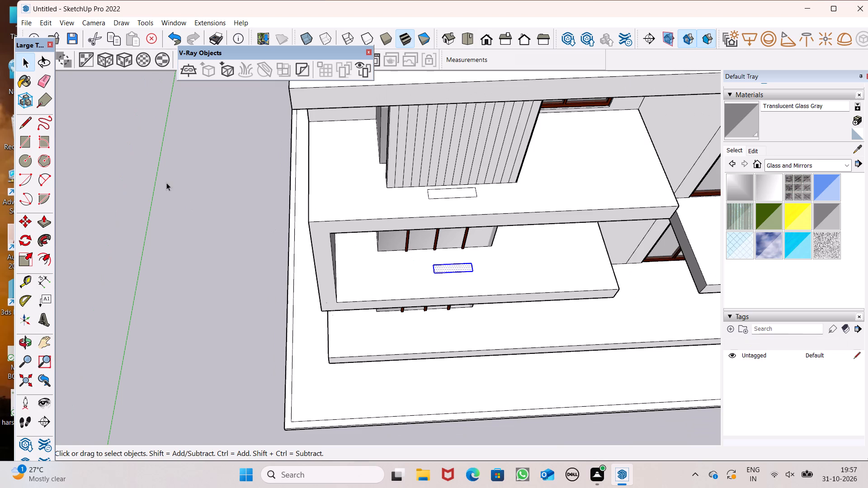
Push/Pull the small rectangle in front of the strip-divided pillar up to the underside of the balcony slab above.
left_click(40, 221)
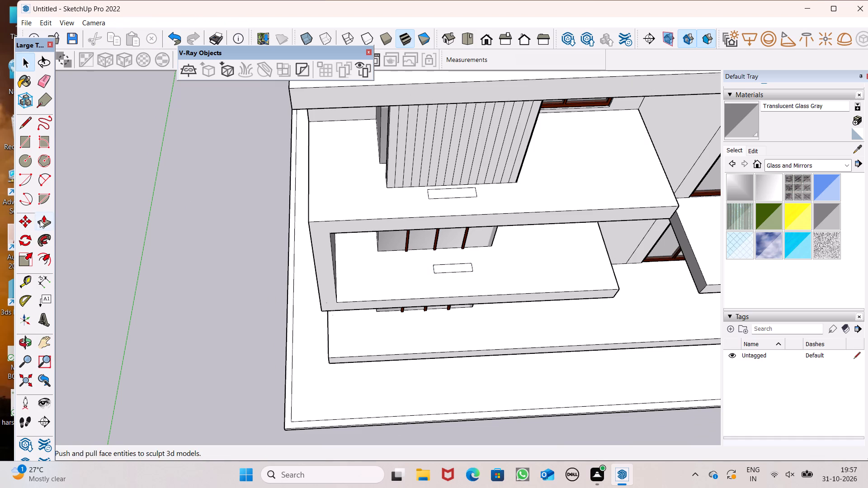
scroll(189, 192, "down", 3)
scroll(309, 187, "up", 1)
scroll(368, 241, "down", 3)
middle_click_drag(372, 235, 382, 215)
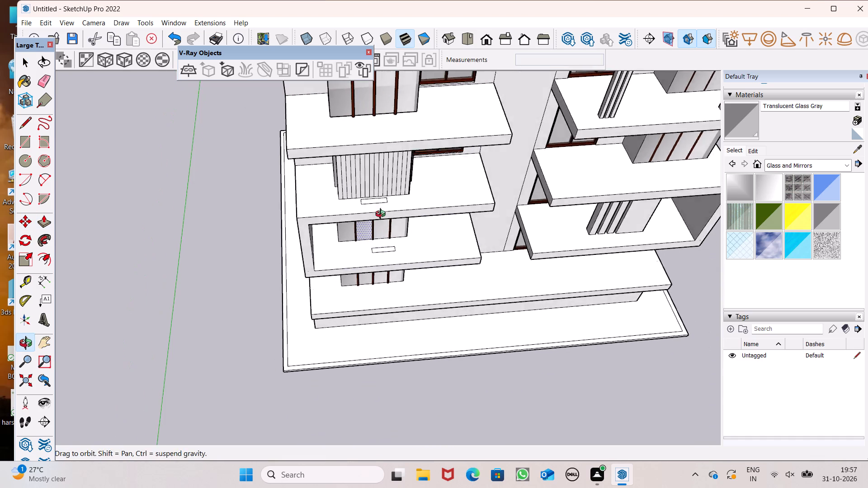
middle_click_drag(382, 215, 394, 203)
scroll(359, 173, "up", 4)
scroll(389, 269, "down", 5)
scroll(360, 166, "up", 8)
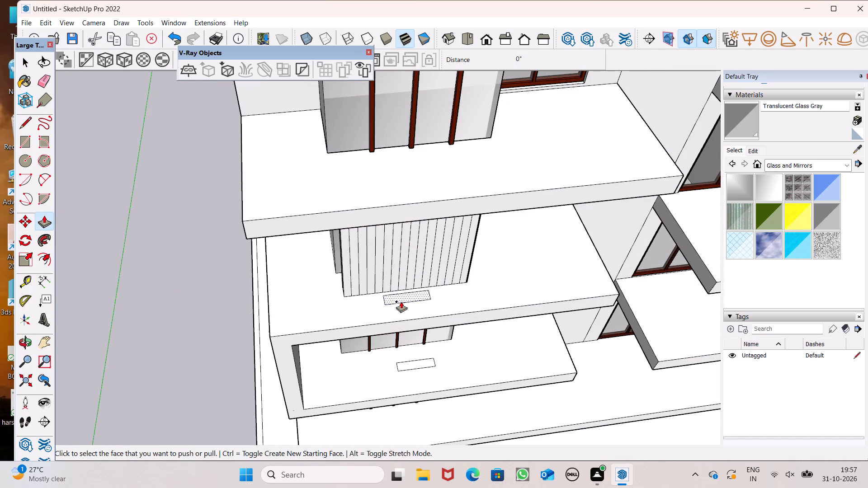
left_click_drag(401, 300, 466, 213)
Push/Pull the framed balcony's small floor rectangle up about 6' 4 5/8", and extend it another 3' 7 3/8" to the frame's underside.
scroll(435, 182, "down", 5)
middle_click_drag(448, 294, 454, 255)
scroll(420, 304, "down", 5)
middle_click_drag(417, 336, 433, 381)
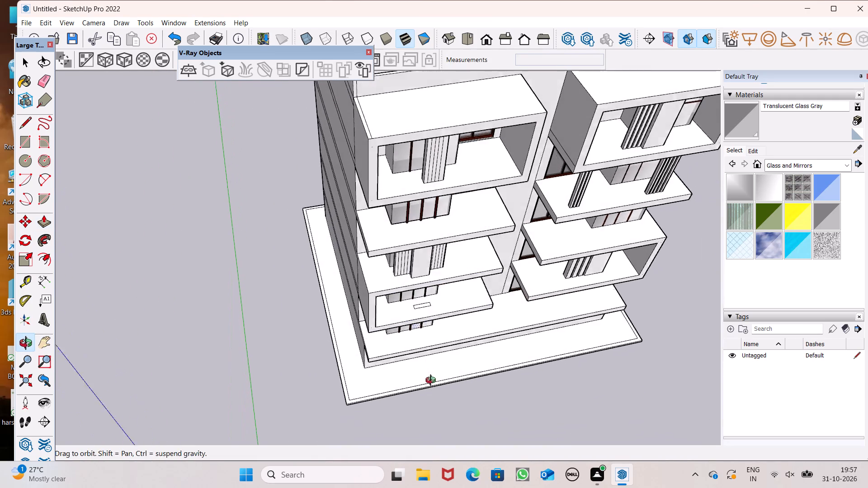
middle_click_drag(433, 381, 434, 381)
scroll(423, 295, "up", 13)
left_click_drag(420, 322, 431, 295)
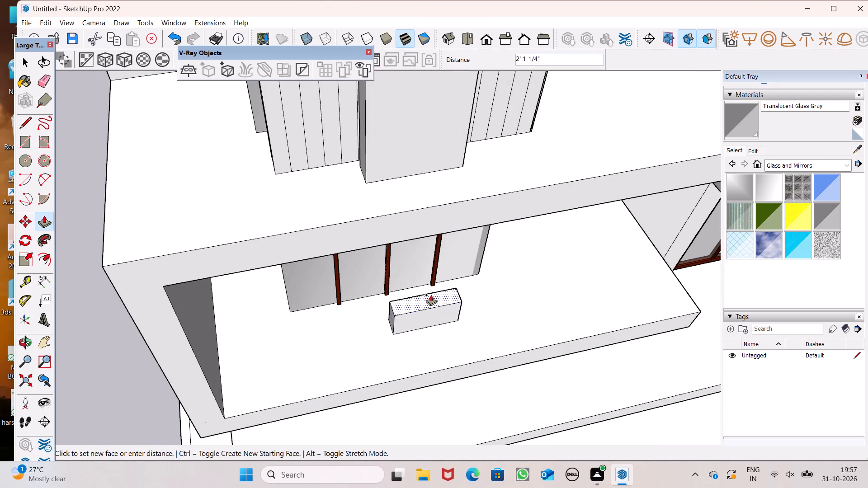
left_click_drag(431, 295, 401, 236)
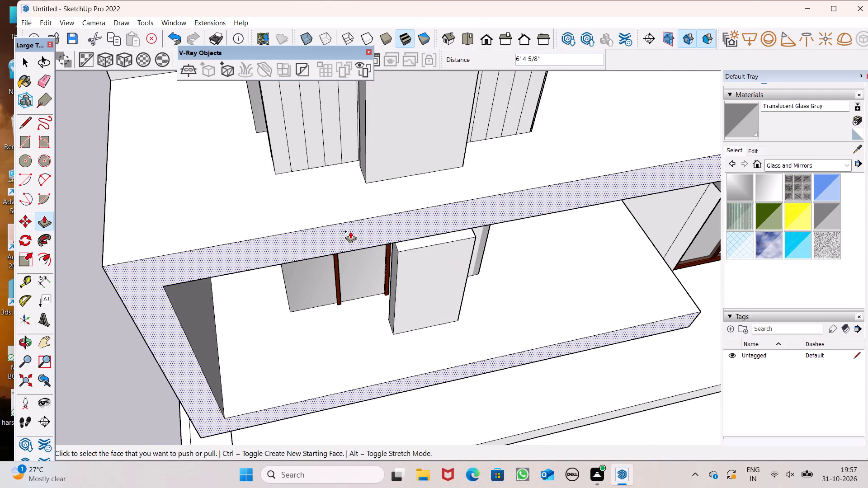
scroll(396, 247, "up", 2)
left_click_drag(401, 247, 392, 247)
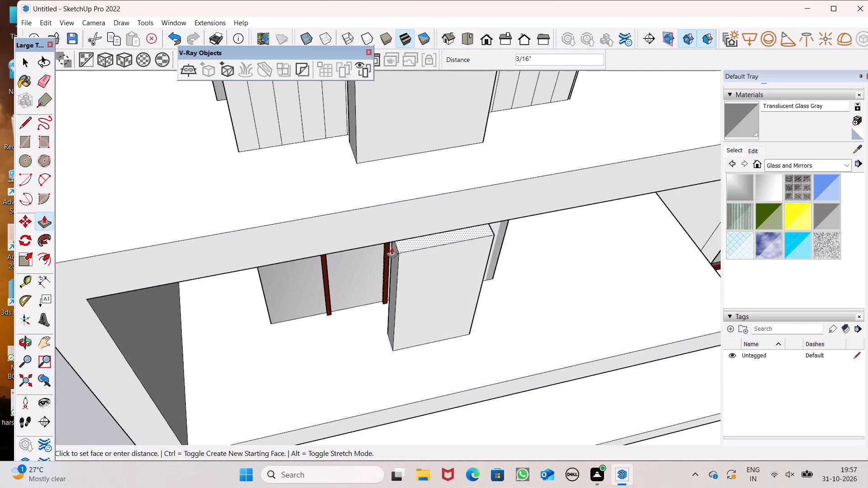
left_click_drag(392, 247, 377, 241)
Examine the two slim pillars on the lower corner balconies against the mullioned windows, strip-divided pillar and neighbouring balconies.
scroll(381, 223, "down", 6)
middle_click_drag(387, 260, 362, 184)
scroll(381, 150, "down", 3)
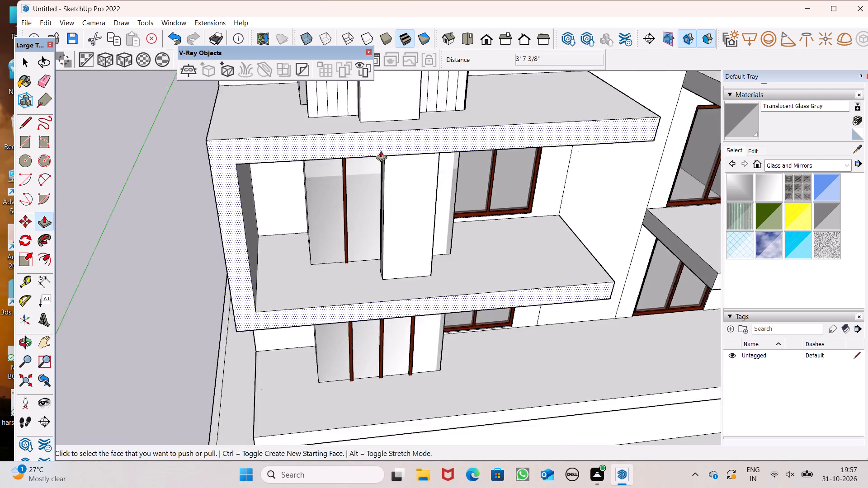
scroll(381, 150, "down", 7)
middle_click_drag(415, 232, 471, 238)
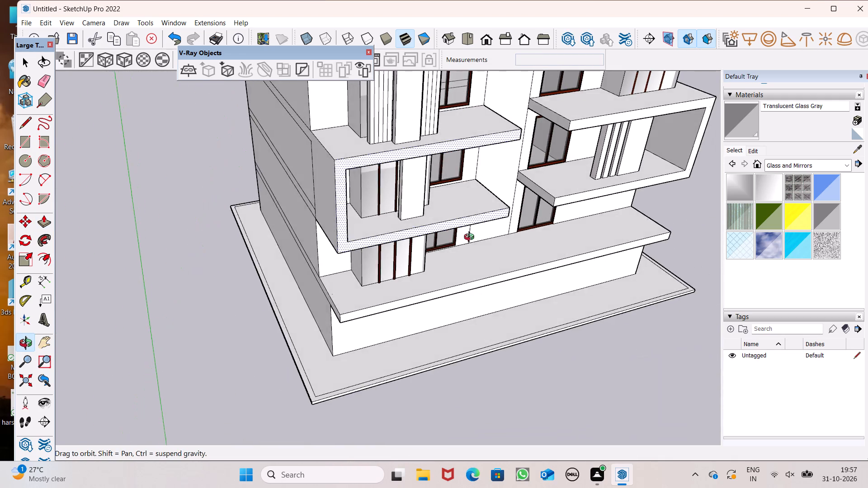
middle_click_drag(471, 238, 491, 277)
scroll(214, 143, "down", 1)
middle_click_drag(231, 188, 307, 165)
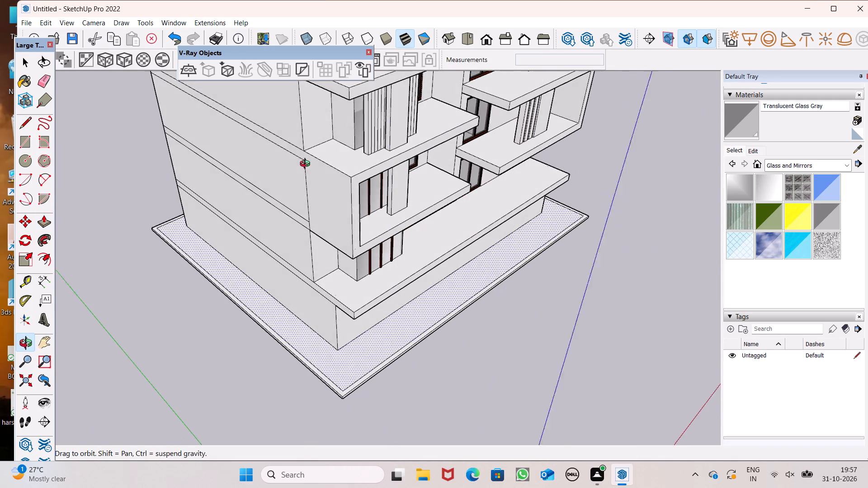
middle_click_drag(307, 165, 309, 164)
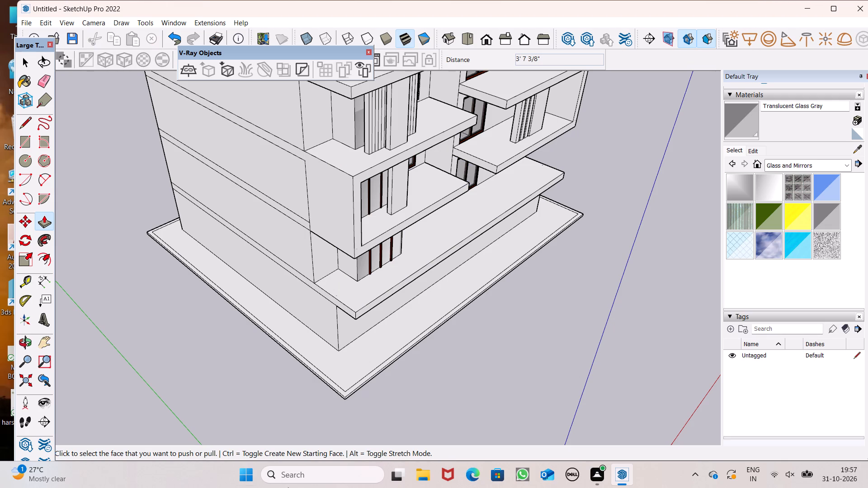
scroll(390, 138, "down", 3)
middle_click_drag(398, 124, 363, 153)
scroll(359, 123, "up", 7)
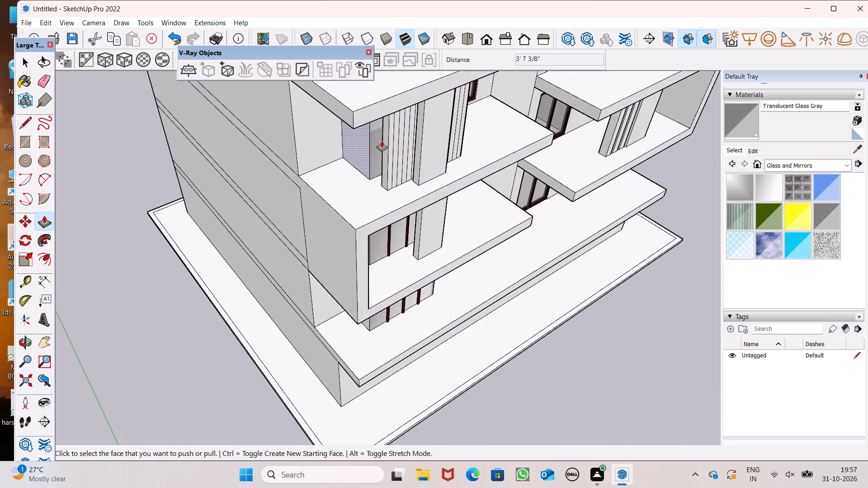
scroll(383, 141, "up", 8)
middle_click_drag(448, 219, 443, 174)
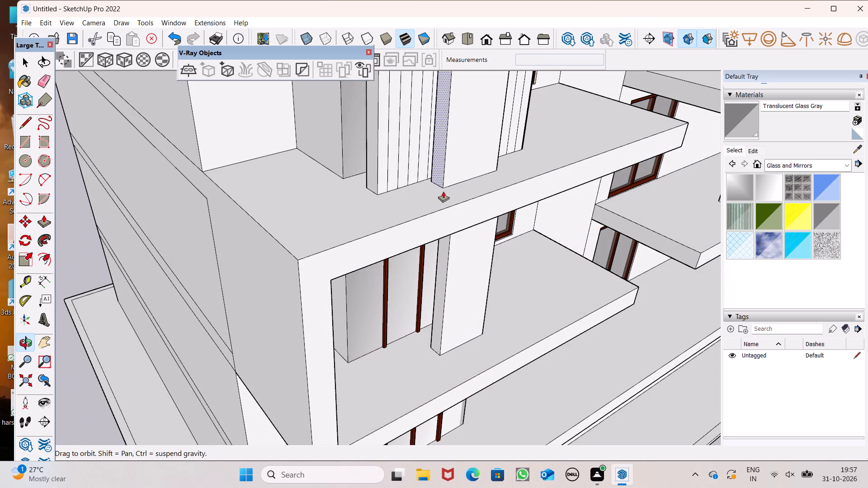
scroll(443, 191, "down", 1)
middle_click_drag(455, 201, 456, 233)
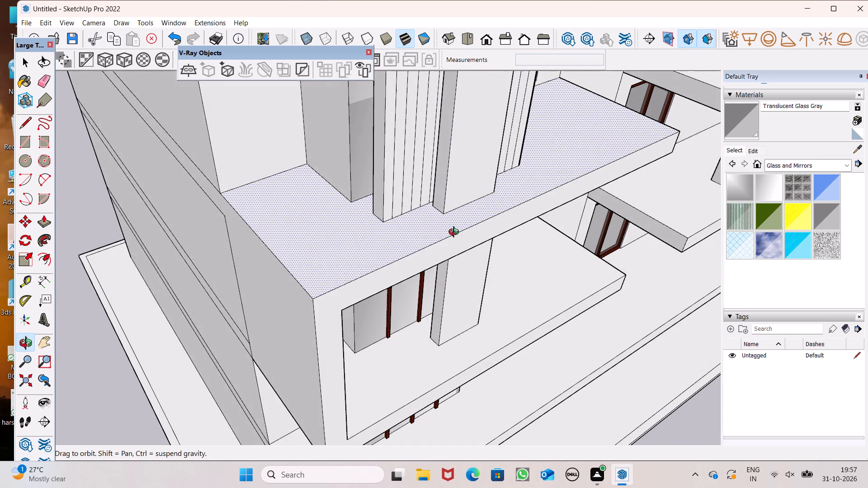
middle_click_drag(456, 233, 457, 243)
scroll(457, 193, "down", 4)
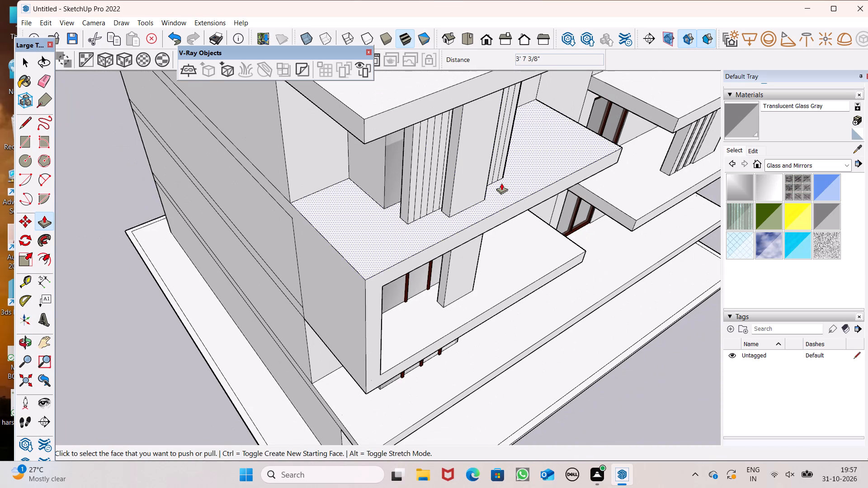
scroll(501, 183, "down", 2)
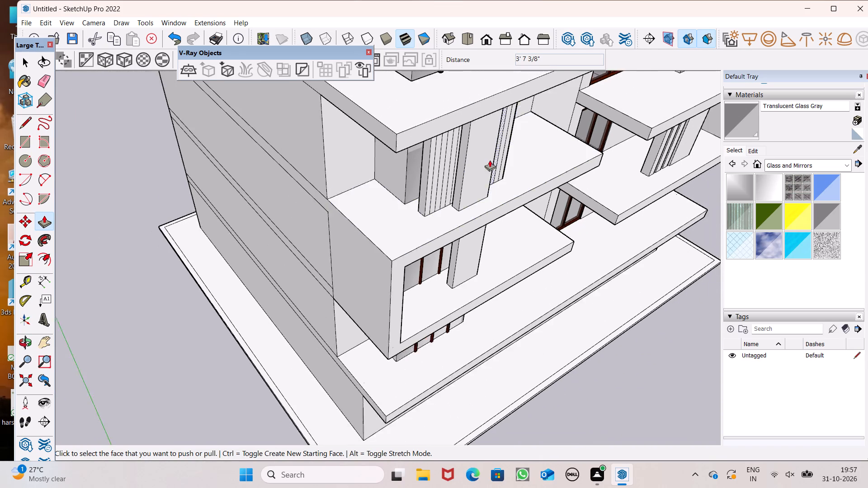
scroll(490, 160, "down", 2)
middle_click_drag(469, 252, 463, 187)
scroll(463, 178, "up", 1)
middle_click(512, 174)
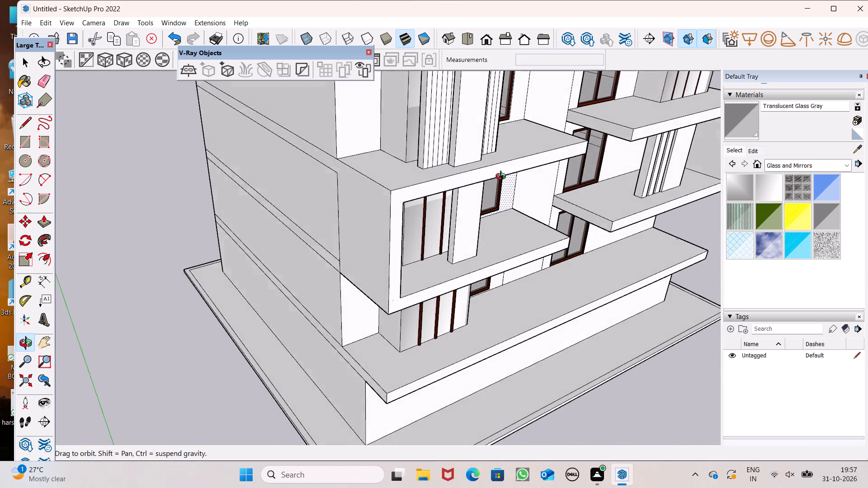
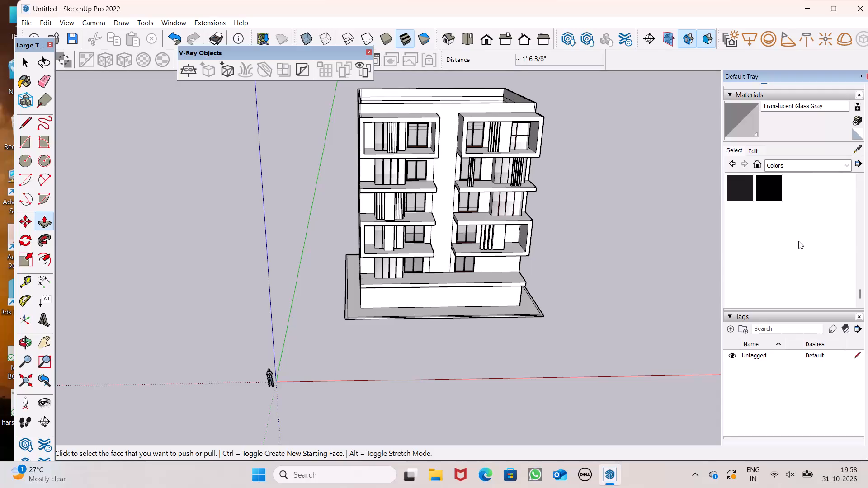
Paint the front rim and top of the facade's left top-floor balcony frame with Color M04 from the Colors materials.
scroll(798, 241, "up", 1)
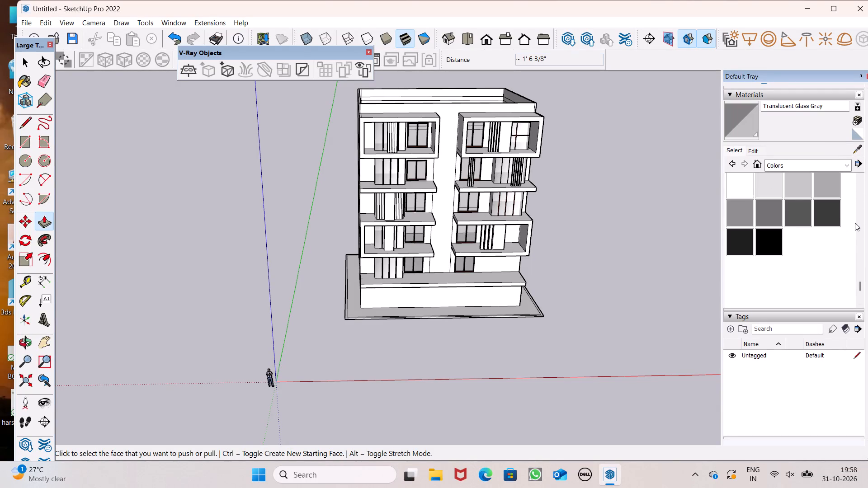
left_click(826, 195)
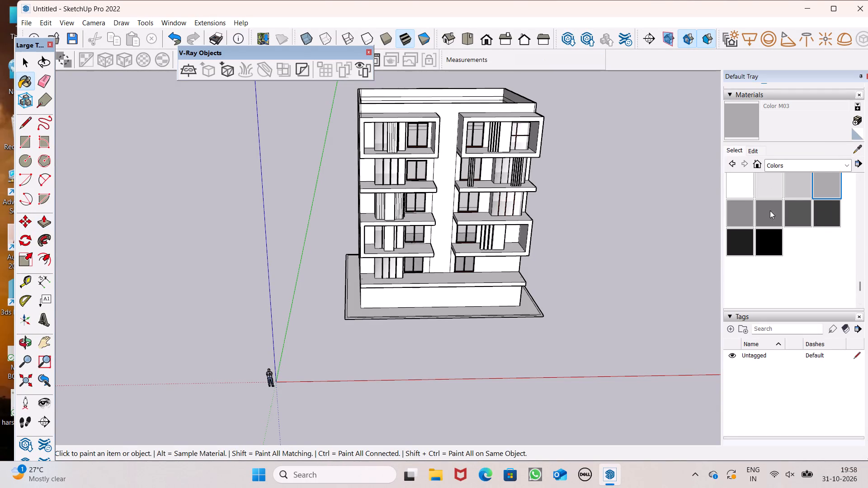
left_click(744, 220)
scroll(317, 198, "up", 6)
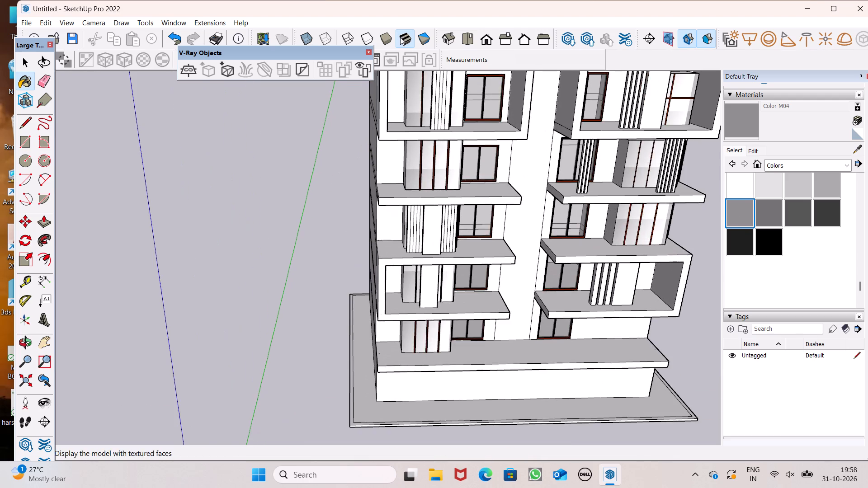
scroll(391, 140, "up", 3)
middle_click(389, 146)
scroll(386, 176, "down", 5)
scroll(374, 215, "down", 3)
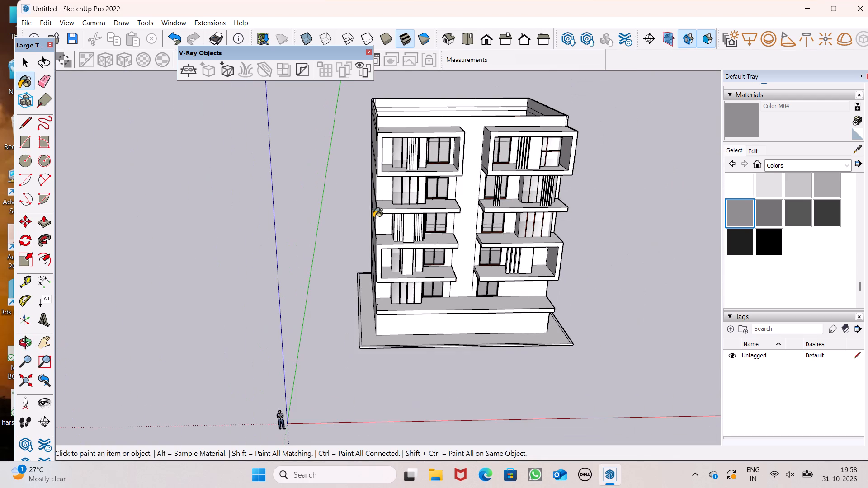
scroll(363, 174, "up", 7)
scroll(369, 200, "down", 5)
middle_click_drag(391, 147, 397, 173)
scroll(389, 147, "up", 4)
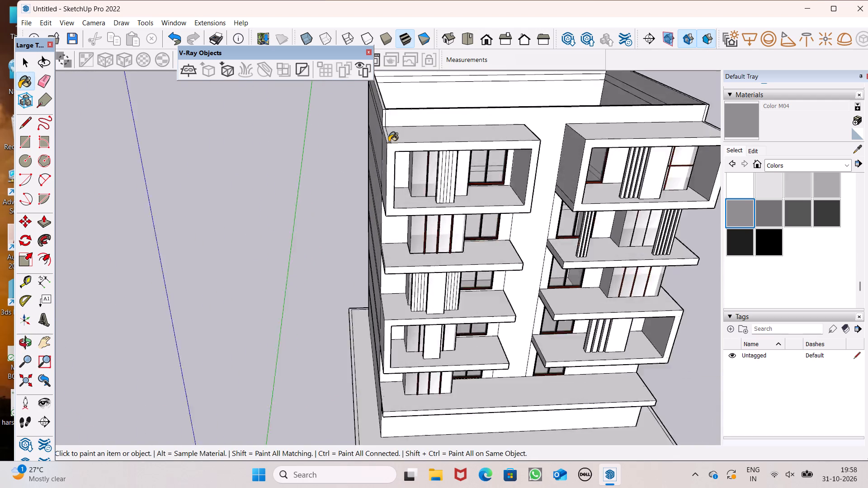
scroll(389, 142, "up", 2)
left_click(409, 138)
left_click(396, 150)
Erase the dividing edge on that frame's outer end side, and paint its top and end side with Color M04.
middle_click_drag(390, 155, 571, 98)
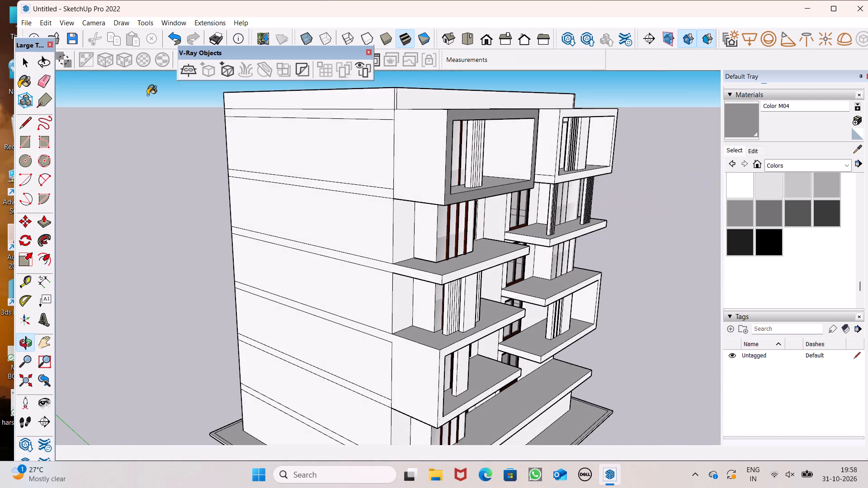
left_click(47, 86)
scroll(447, 139, "down", 2)
middle_click_drag(443, 155, 354, 297)
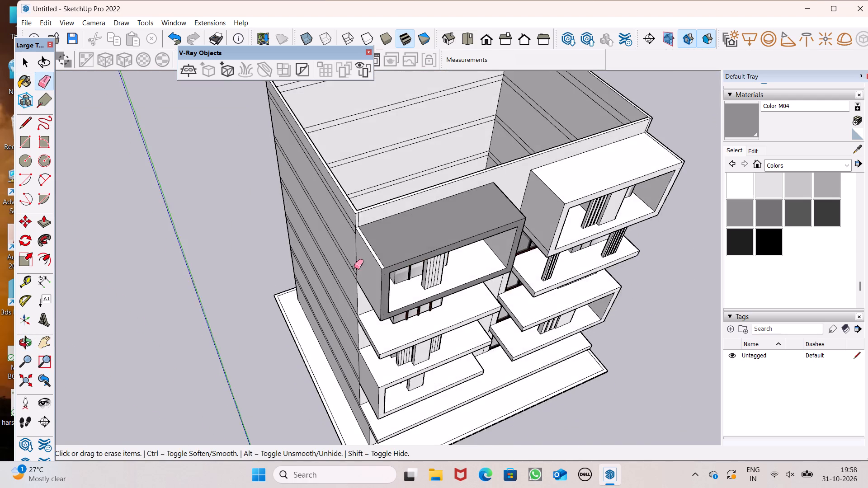
scroll(356, 265, "up", 5)
left_click(382, 236)
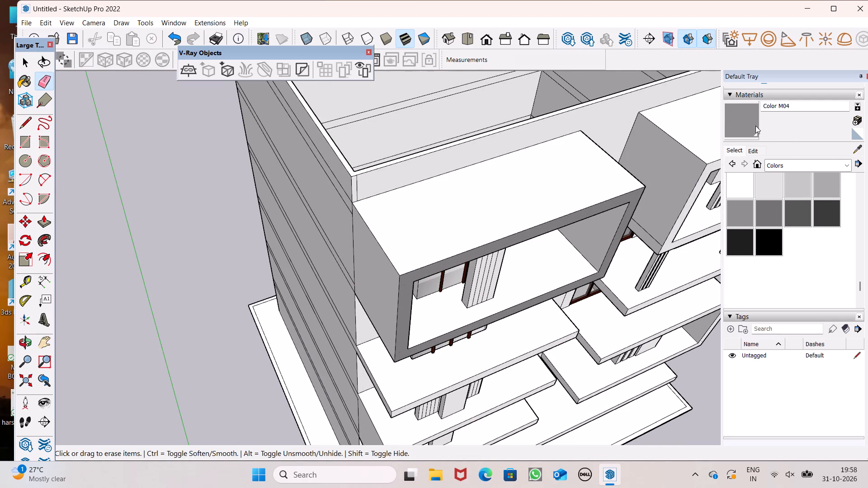
left_click(731, 124)
left_click(376, 232)
left_click(362, 272)
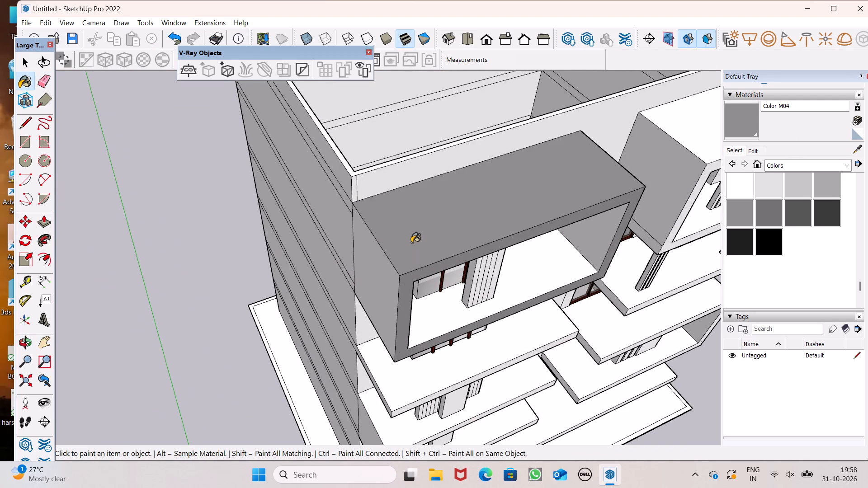
Paint the same frame's side facing the central wall with Color M04, including the narrow strip along its lower edge.
scroll(411, 243, "down", 4)
middle_click_drag(405, 302, 132, 163)
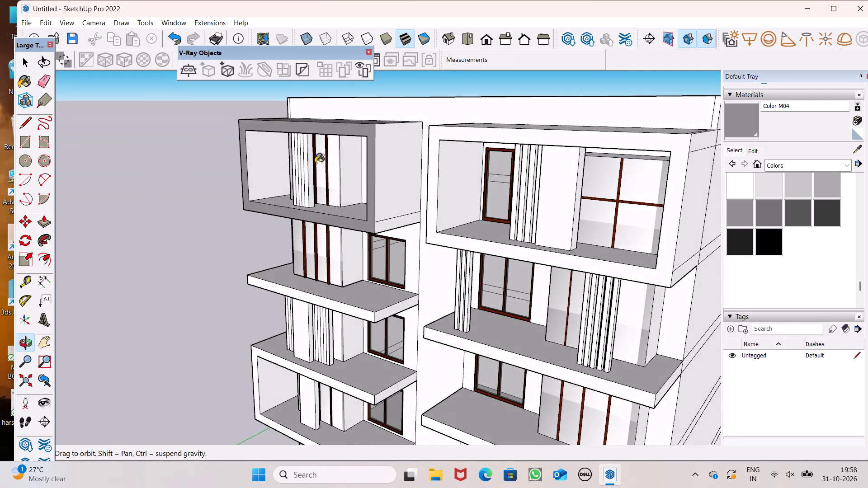
scroll(353, 171, "up", 3)
left_click(403, 213)
scroll(395, 248, "up", 4)
left_click(394, 247)
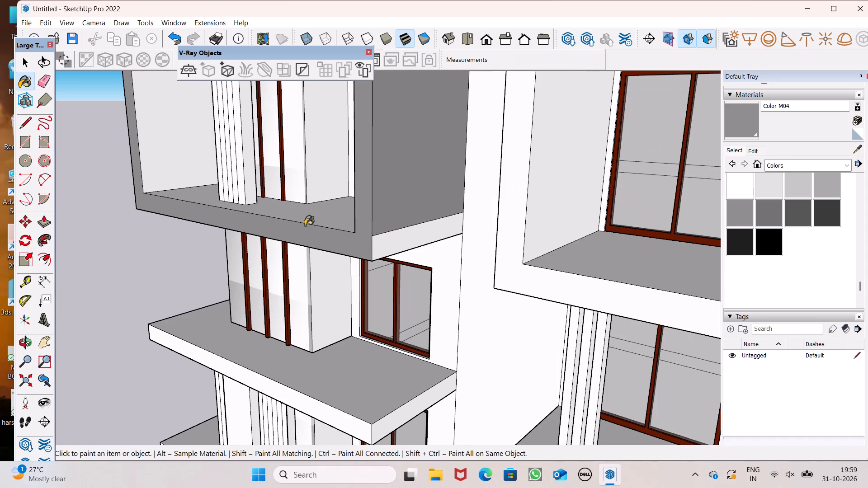
Paint both inner side walls and the ceiling of the left top-floor balcony frame with Color M04.
middle_click_drag(312, 210, 354, 197)
left_click(174, 148)
scroll(363, 171, "down", 1)
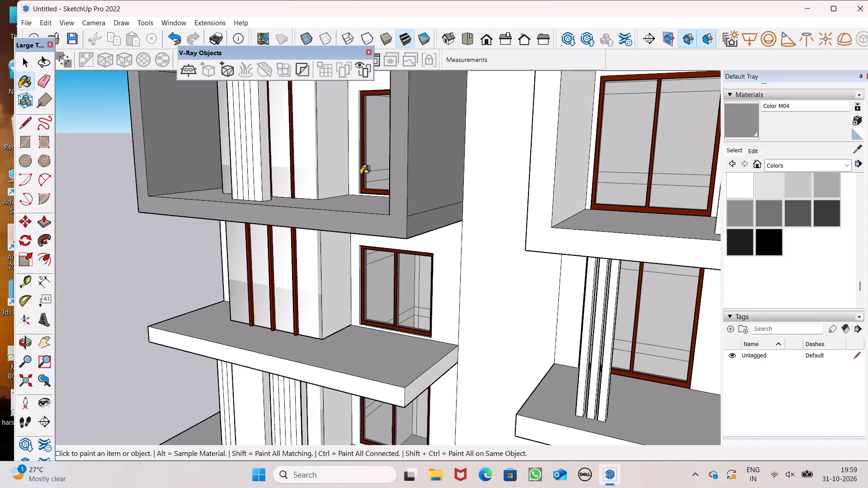
middle_click_drag(344, 178, 580, 130)
left_click(496, 143)
scroll(496, 143, "down", 3)
middle_click_drag(493, 143, 359, 116)
scroll(371, 187, "down", 4)
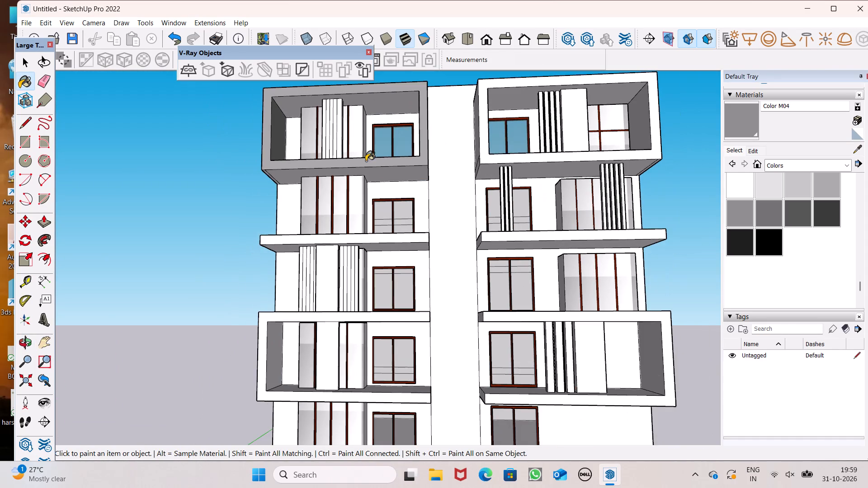
scroll(363, 208, "down", 3)
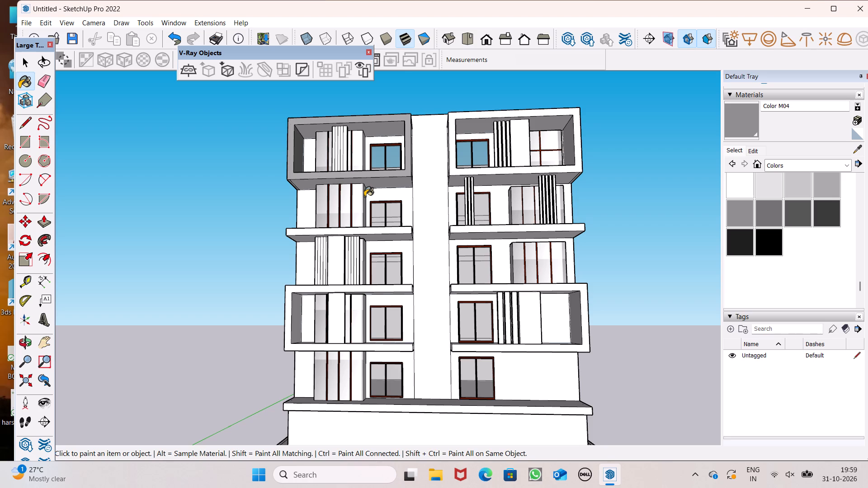
scroll(360, 137, "up", 5)
middle_click_drag(435, 129, 440, 112)
scroll(435, 129, "up", 1)
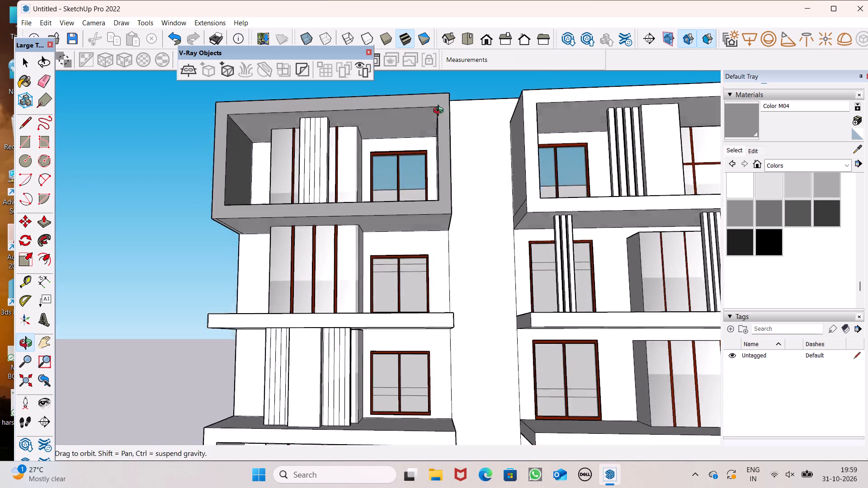
scroll(440, 112, "up", 1)
middle_click_drag(440, 112, 443, 94)
left_click(404, 113)
Paint the left top frame's underside with Color M04, erase the dividing edge across it, and repaint the merged face.
scroll(410, 108, "down", 4)
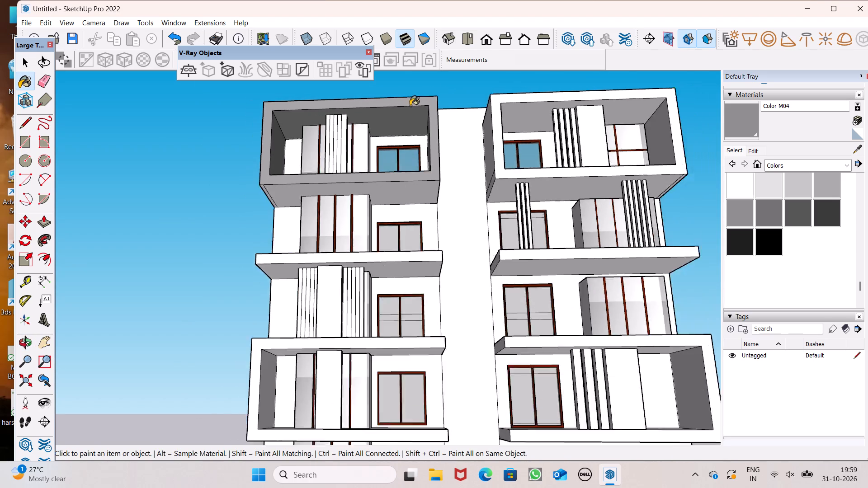
scroll(410, 106, "down", 5)
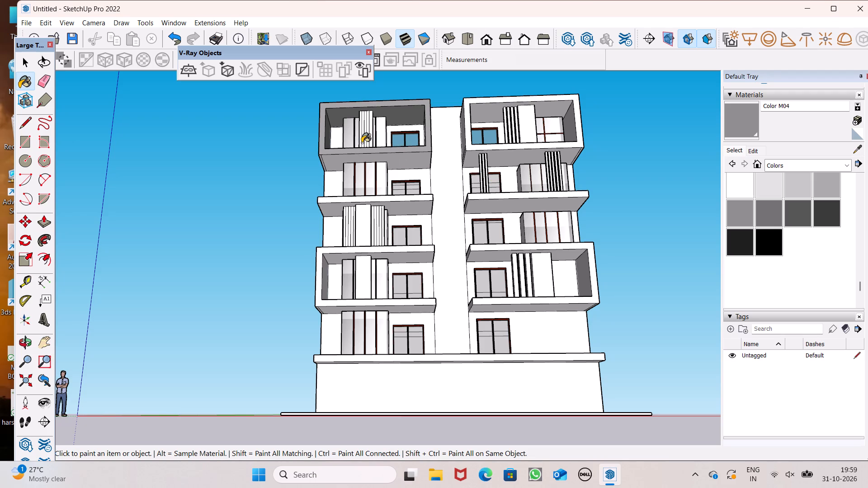
middle_click_drag(376, 156, 375, 113)
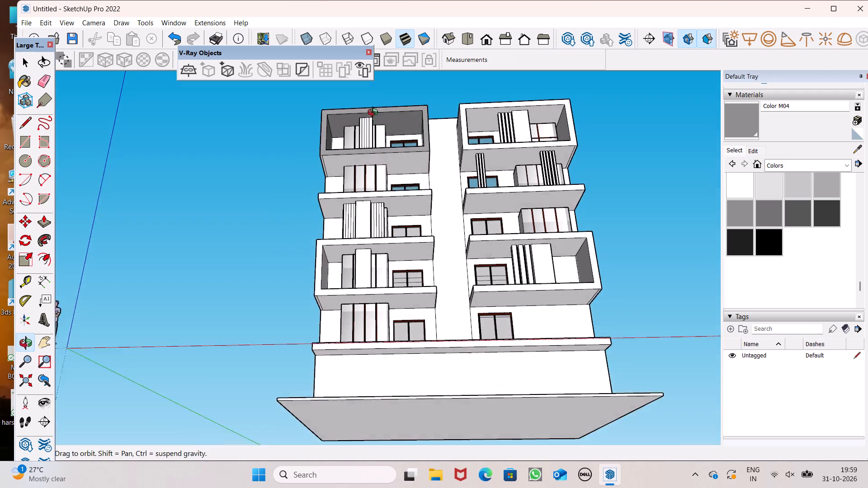
middle_click_drag(375, 113, 370, 100)
scroll(370, 100, "up", 1)
scroll(355, 141, "up", 6)
left_click(329, 180)
middle_click_drag(332, 177, 382, 126)
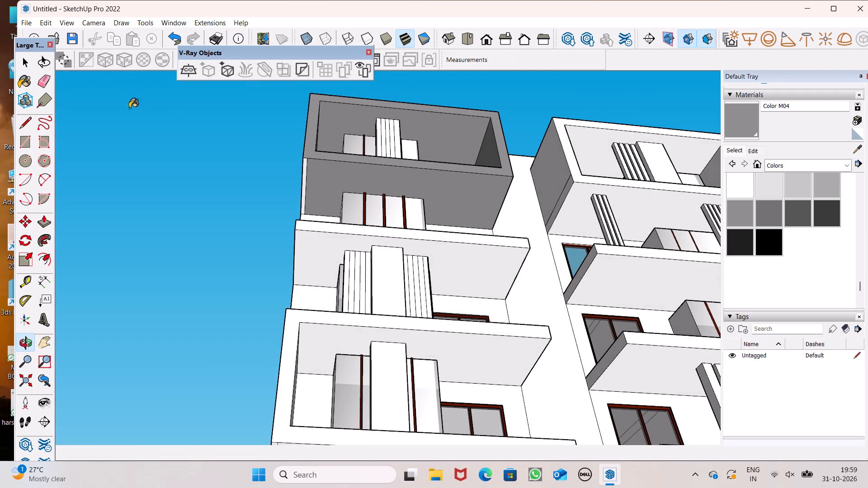
left_click(46, 88)
scroll(207, 159, "up", 6)
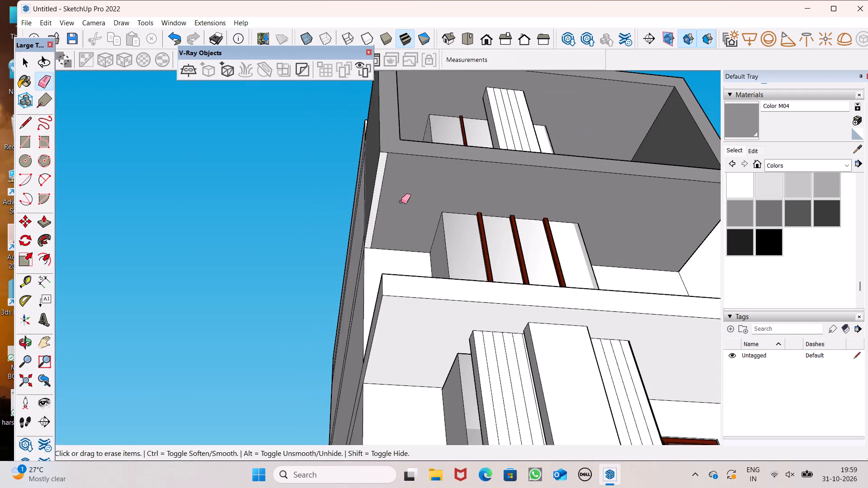
scroll(401, 202, "up", 5)
left_click(401, 196)
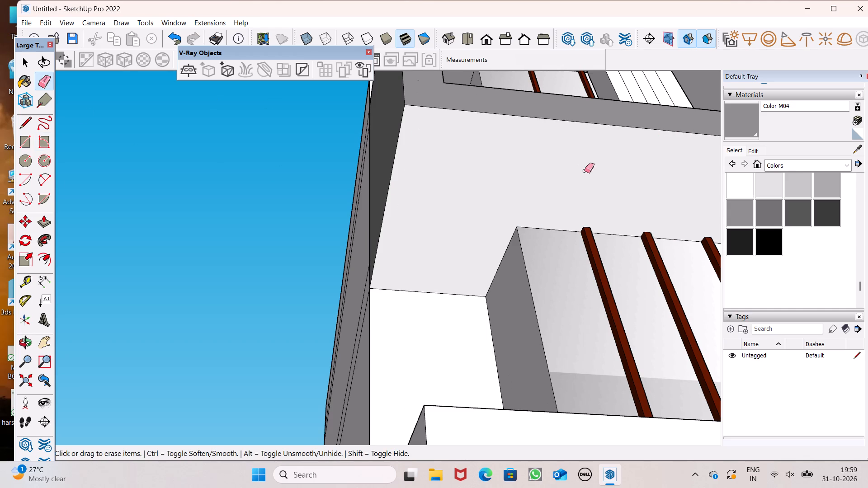
left_click(733, 123)
left_click(555, 194)
Paint the floor inside the left top-floor balcony frame with Color M04.
scroll(437, 183, "down", 5)
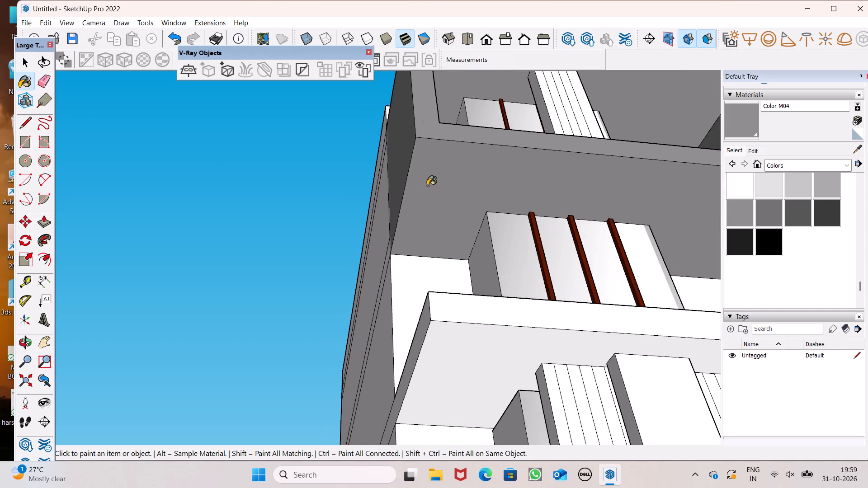
scroll(400, 182, "down", 8)
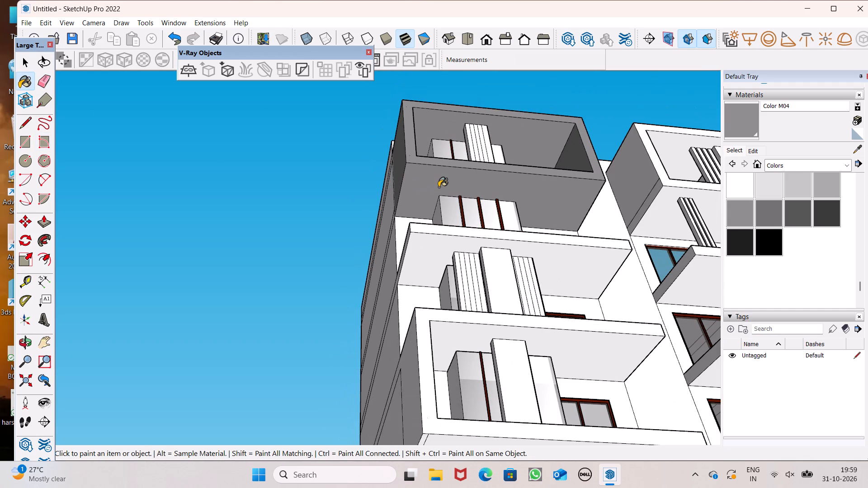
scroll(439, 188, "down", 4)
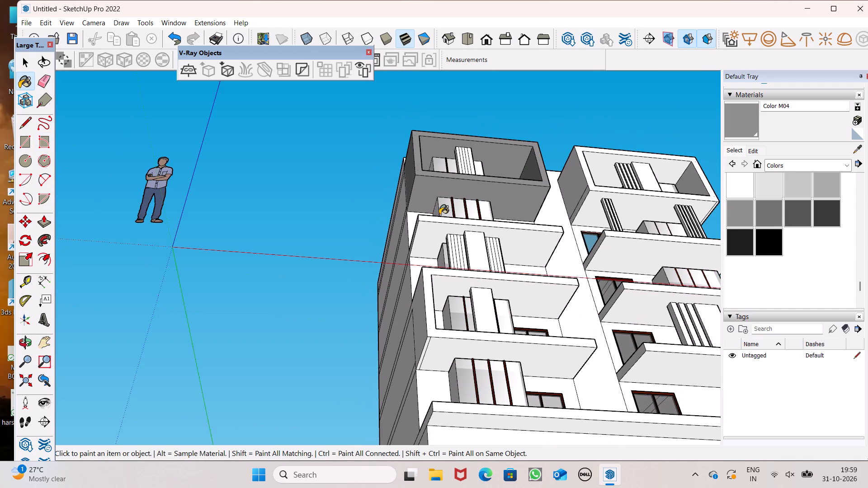
middle_click_drag(439, 215, 540, 461)
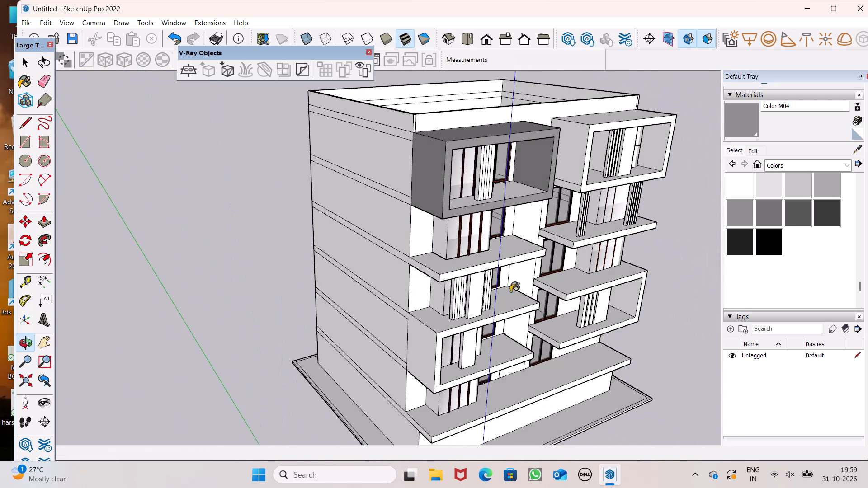
scroll(492, 138, "up", 4)
middle_click_drag(562, 147, 511, 27)
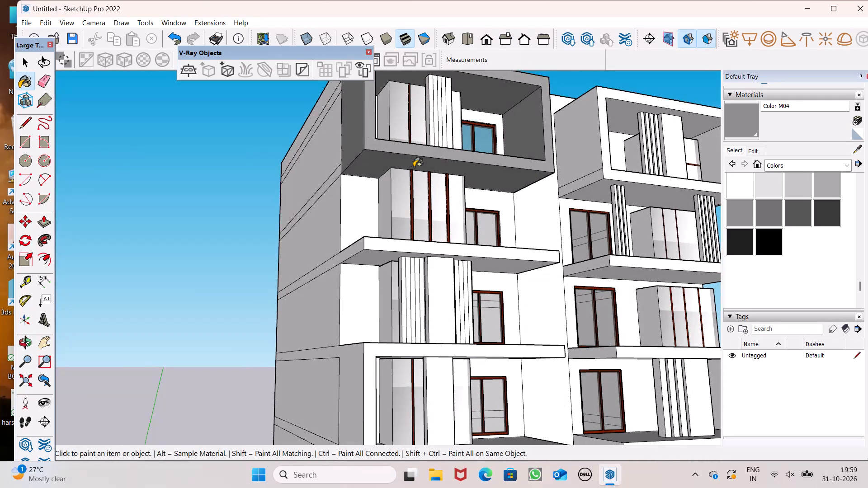
middle_click_drag(413, 168, 465, 381)
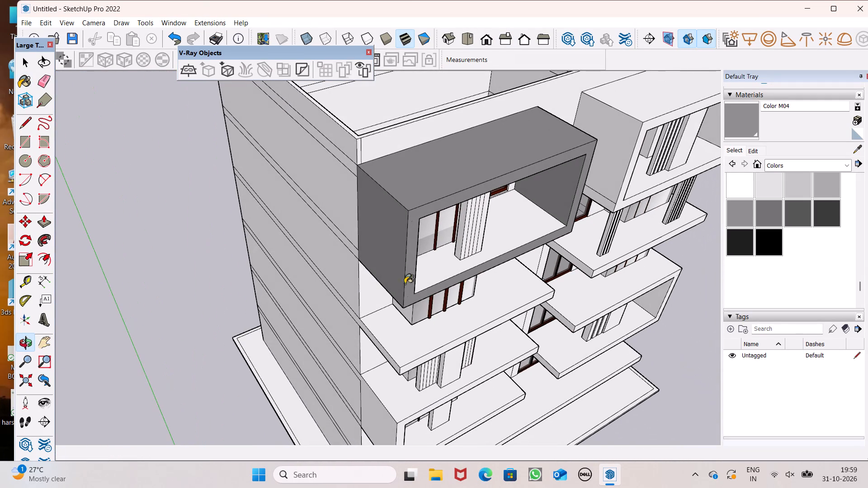
scroll(399, 262, "up", 2)
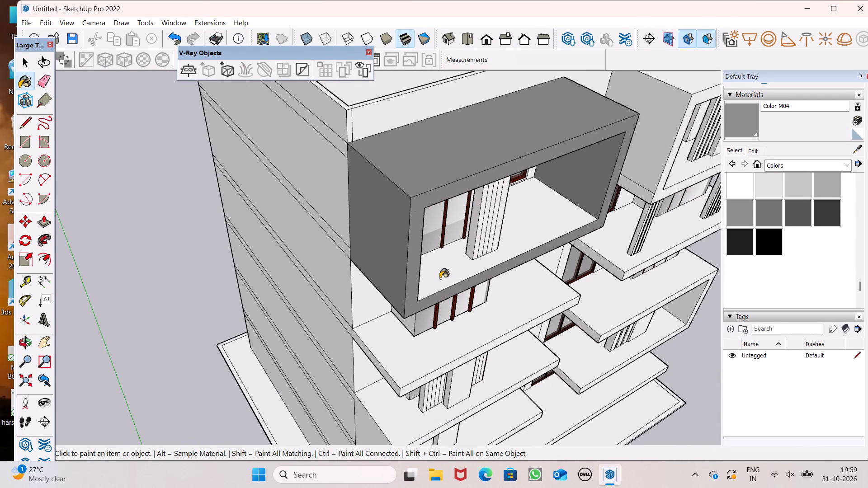
left_click(440, 278)
Erase the dividing edge near the bottom of the left top frame's side facing the central wall.
scroll(401, 241, "down", 5)
middle_click_drag(407, 266, 175, 110)
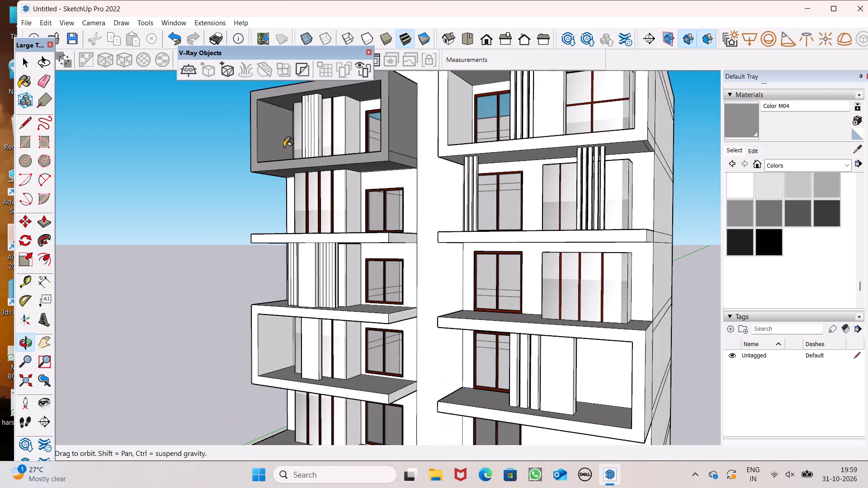
scroll(334, 175, "down", 2)
middle_click_drag(393, 184, 330, 209)
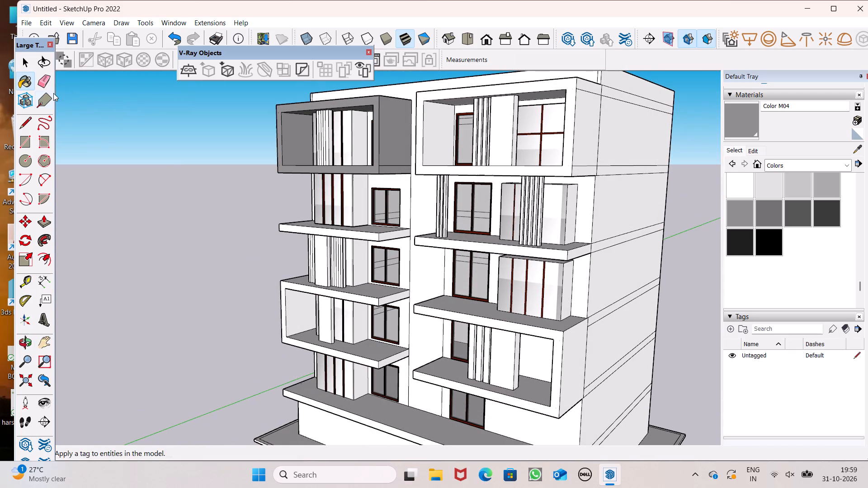
left_click(44, 81)
scroll(362, 179, "up", 7)
scroll(401, 139, "up", 2)
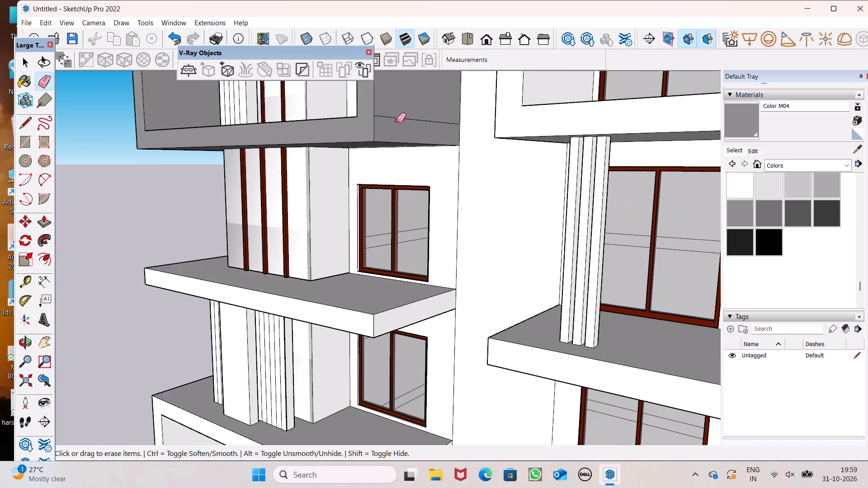
left_click_drag(396, 120, 397, 114)
Paint the front rim, near inner side wall and floor of the facade's right top-floor balcony frame with Color M04.
scroll(388, 125, "down", 7)
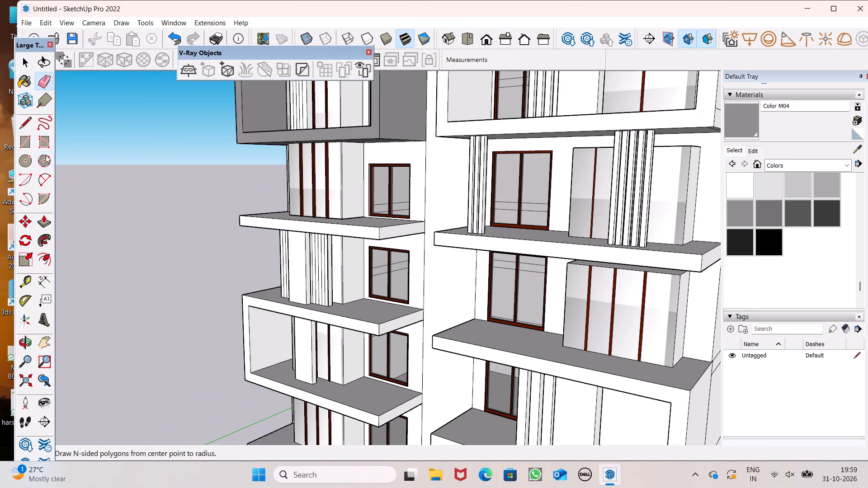
left_click(24, 79)
scroll(69, 142, "down", 6)
middle_click_drag(172, 159, 264, 195)
scroll(302, 153, "up", 2)
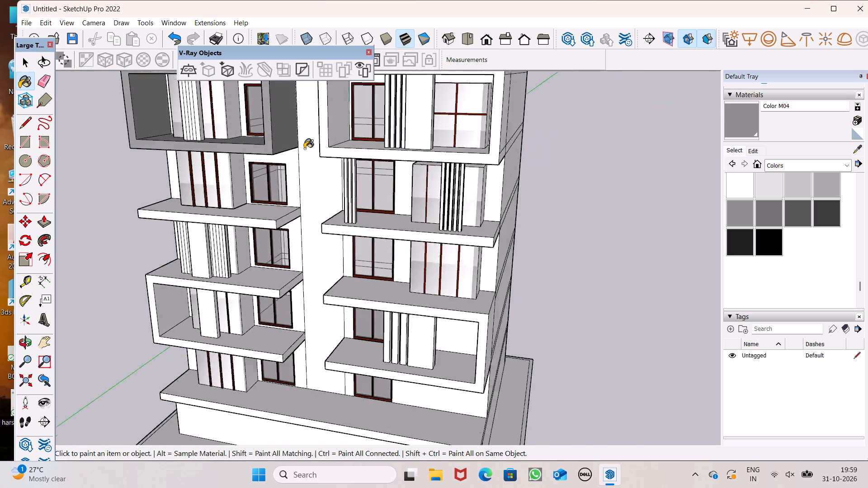
scroll(304, 149, "up", 4)
left_click(343, 137)
left_click(359, 125)
left_click(375, 145)
Paint the right top frame's other inner side wall, its side facing the central wall and that side's lower strip with Color M04.
middle_click_drag(443, 156, 635, 206)
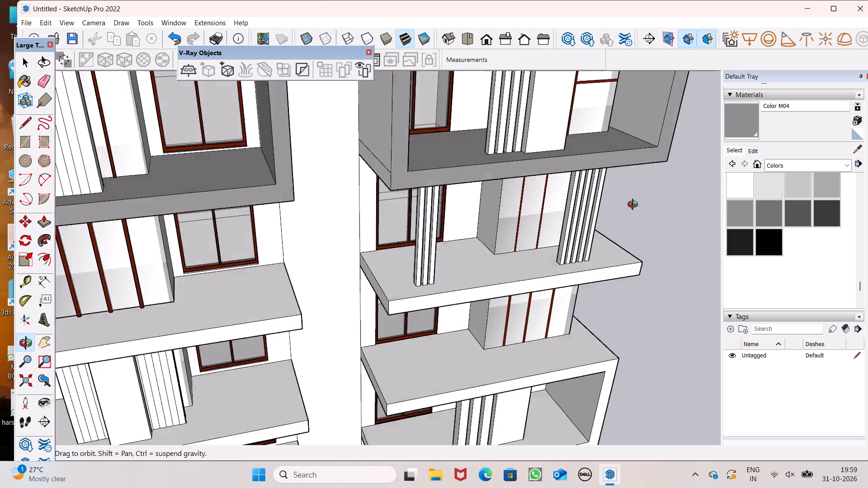
middle_click_drag(635, 206, 659, 174)
scroll(654, 189, "up", 1)
left_click(595, 102)
left_click(357, 130)
left_click(369, 153)
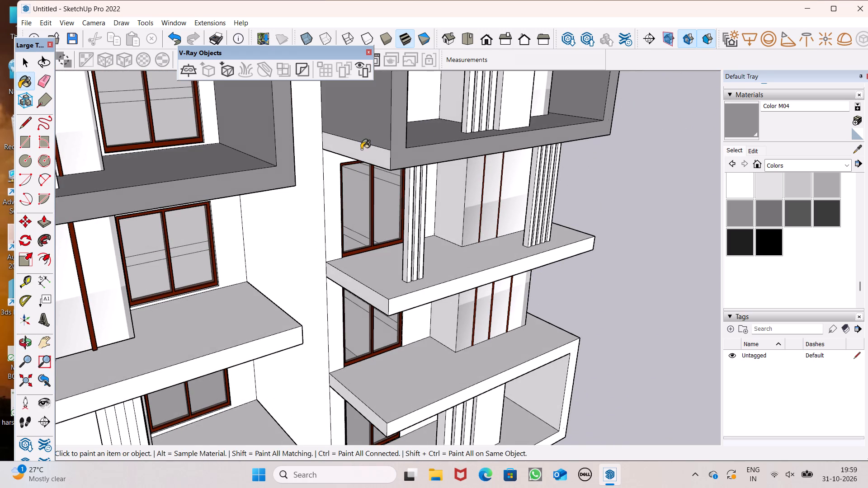
Erase the dividing edge near the bottom of the right top frame's side facing the central wall.
scroll(331, 193, "down", 5)
left_click(36, 84)
scroll(156, 161, "down", 4)
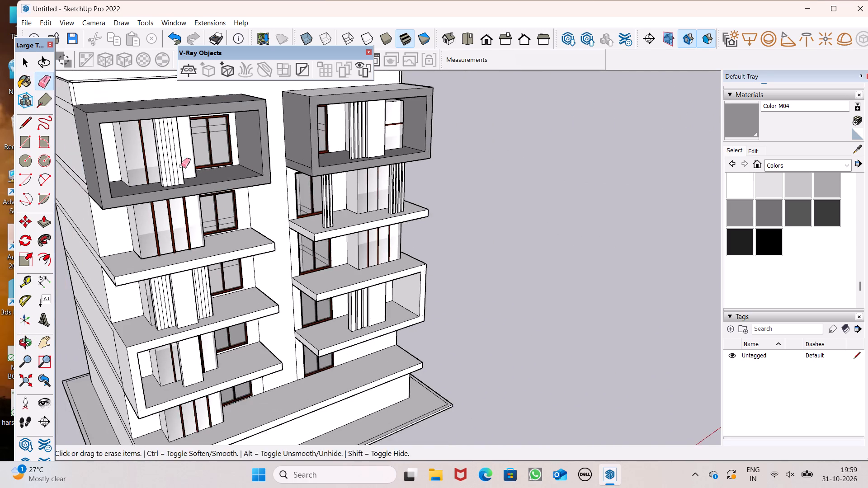
middle_click_drag(190, 166, 258, 128)
scroll(278, 150, "up", 7)
left_click(320, 168)
scroll(340, 176, "down", 6)
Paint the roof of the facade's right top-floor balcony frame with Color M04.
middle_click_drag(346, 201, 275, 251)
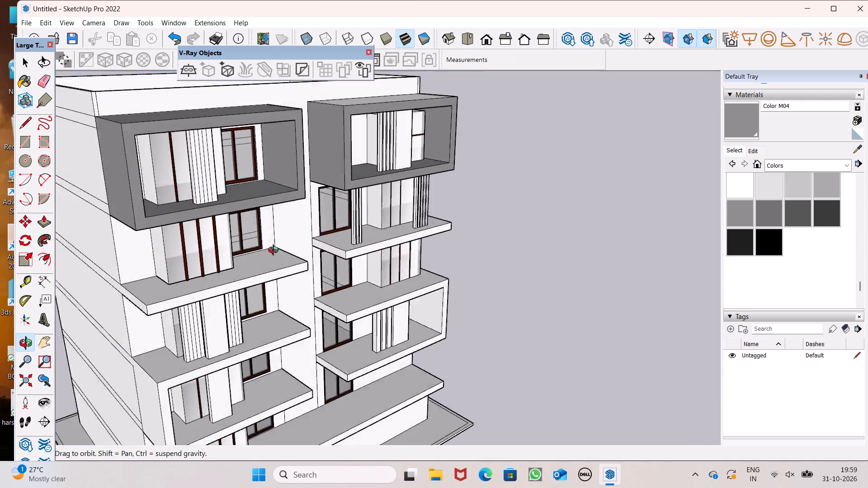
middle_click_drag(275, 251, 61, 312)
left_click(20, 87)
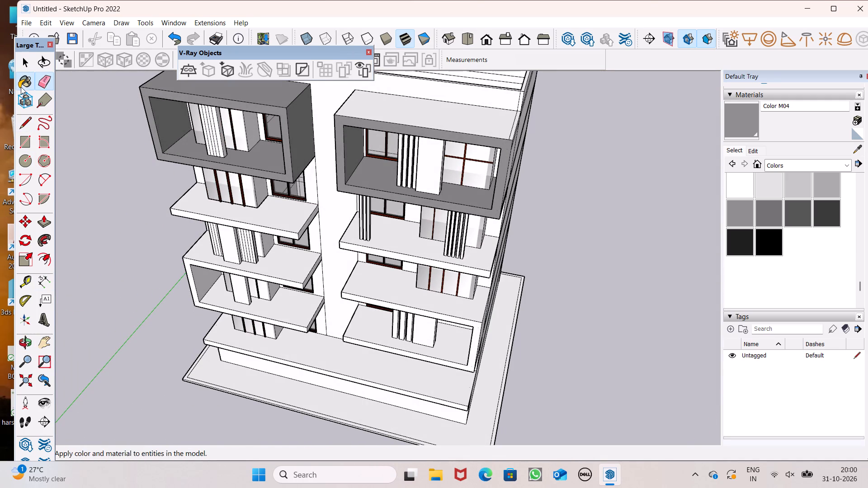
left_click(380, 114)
Erase the dividing edge near the top of the right top frame's outer side.
scroll(442, 148, "down", 2)
middle_click_drag(445, 163, 304, 120)
scroll(465, 144, "up", 2)
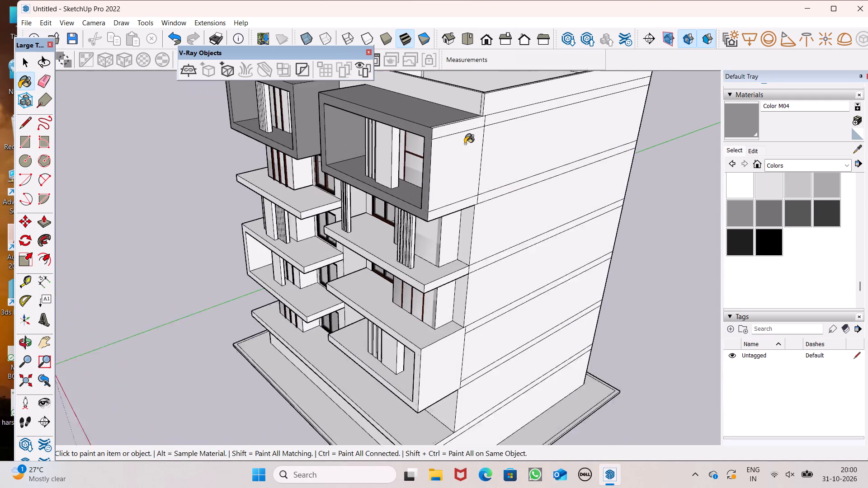
scroll(465, 144, "up", 2)
left_click(42, 84)
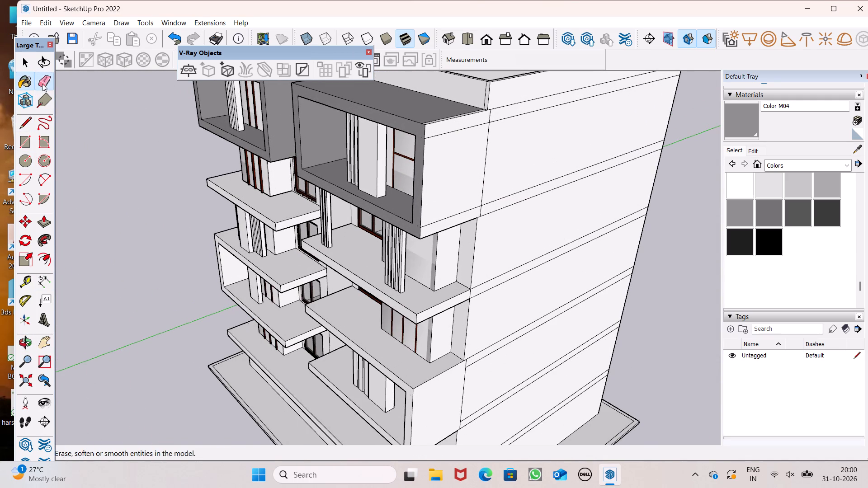
scroll(374, 117, "up", 3)
left_click_drag(475, 139, 476, 157)
left_click(469, 141)
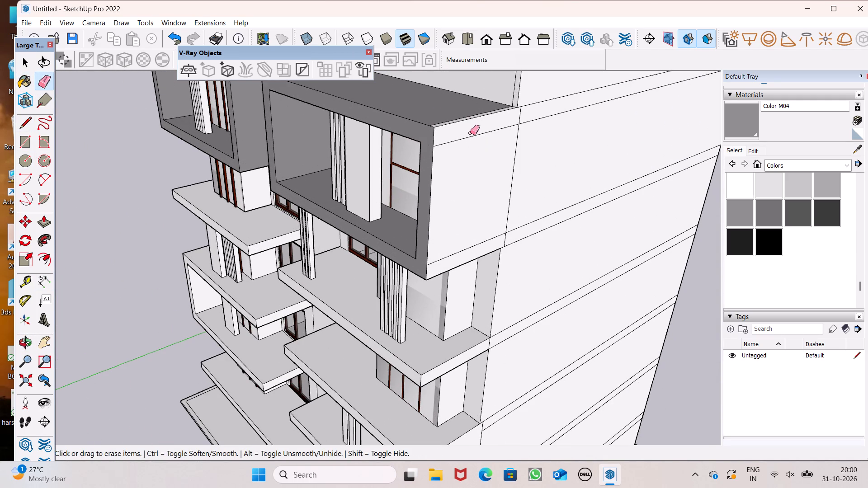
left_click_drag(470, 132, 472, 142)
Erase the dividing edge along the outer end of the right top frame's roof and the one near the bottom of its outer side.
scroll(466, 129, "up", 7)
scroll(408, 113, "up", 6)
left_click(415, 125)
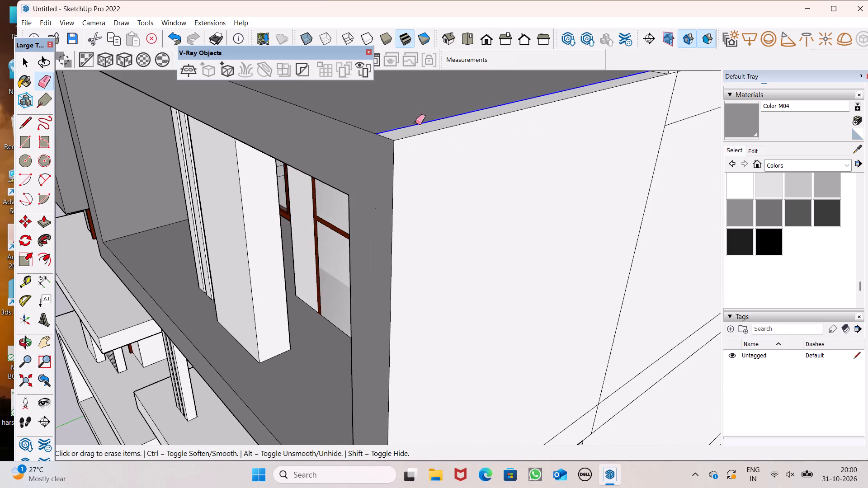
scroll(409, 108, "down", 7)
scroll(453, 308, "up", 3)
left_click_drag(458, 340, 460, 357)
scroll(424, 251, "down", 8)
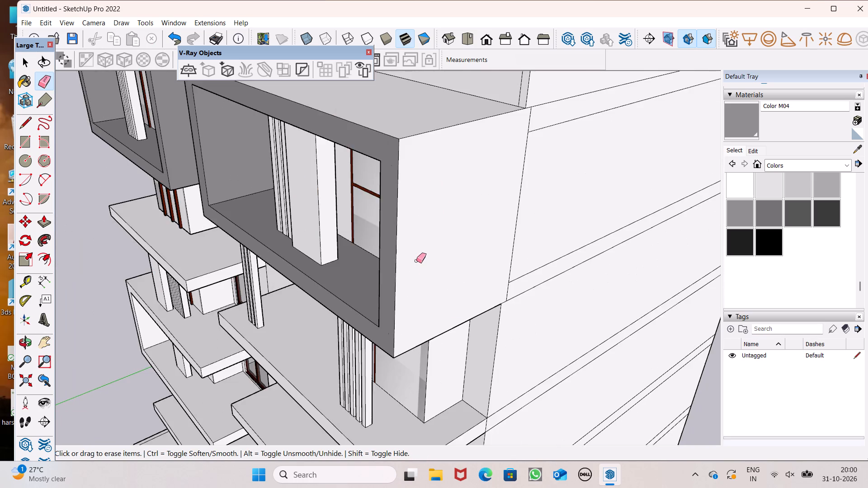
Paint the roof and the outer side of the right top-floor balcony frame with Color M04.
scroll(416, 261, "down", 6)
left_click(25, 80)
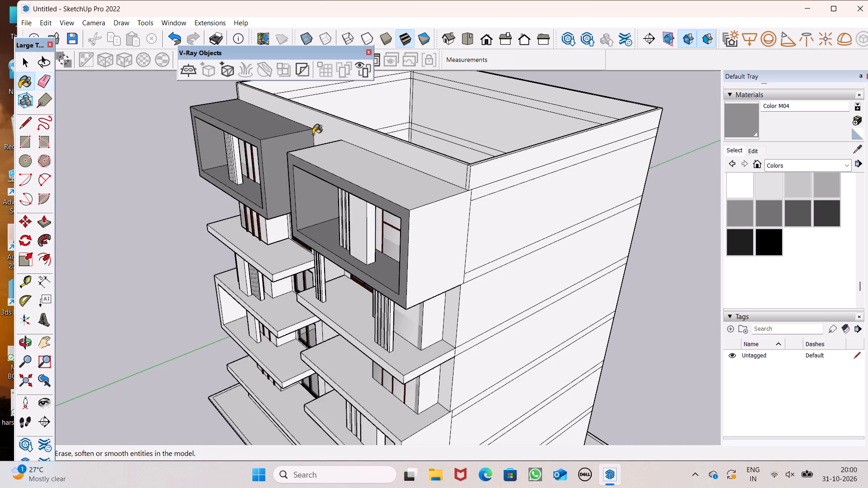
left_click(347, 160)
left_click(439, 236)
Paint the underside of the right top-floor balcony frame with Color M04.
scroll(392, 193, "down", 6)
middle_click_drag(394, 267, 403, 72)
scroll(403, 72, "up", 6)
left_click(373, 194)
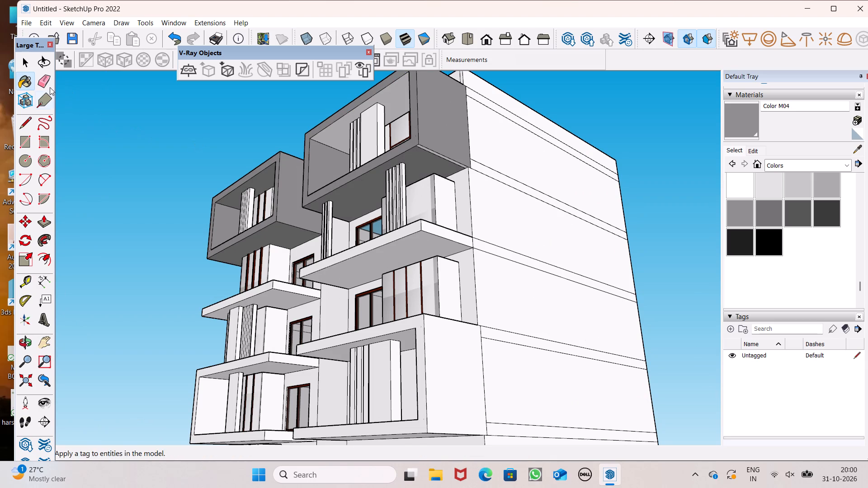
Erase the dividing edge near the outer end of the right top frame's underside.
left_click(47, 84)
scroll(465, 196, "up", 6)
scroll(413, 140, "up", 1)
middle_click_drag(413, 140, 419, 112)
scroll(420, 108, "up", 5)
left_click(420, 96)
scroll(438, 188, "down", 6)
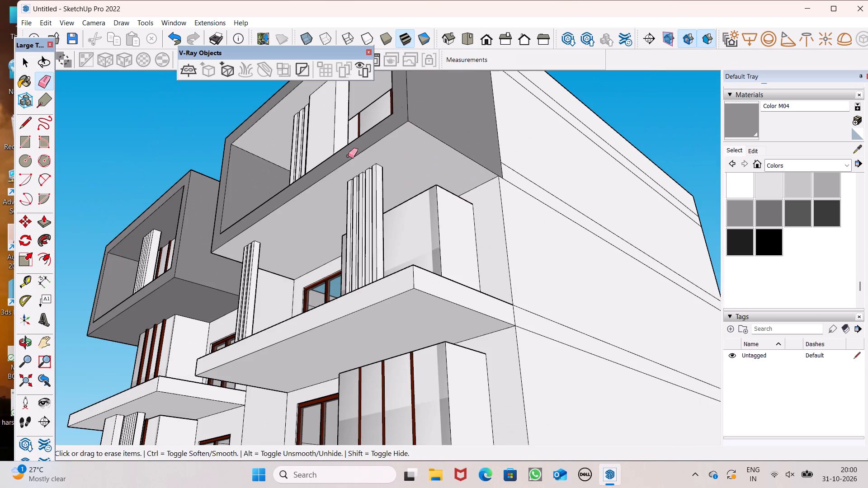
Paint the whole underside of the right top-floor balcony frame with Color M04.
left_click(25, 81)
left_click(408, 166)
Paint the front face and underside of the right balcony slab directly below the top frame with Color M04.
scroll(424, 183, "down", 5)
scroll(444, 232, "down", 4)
middle_click_drag(442, 222, 596, 277)
scroll(414, 296, "up", 6)
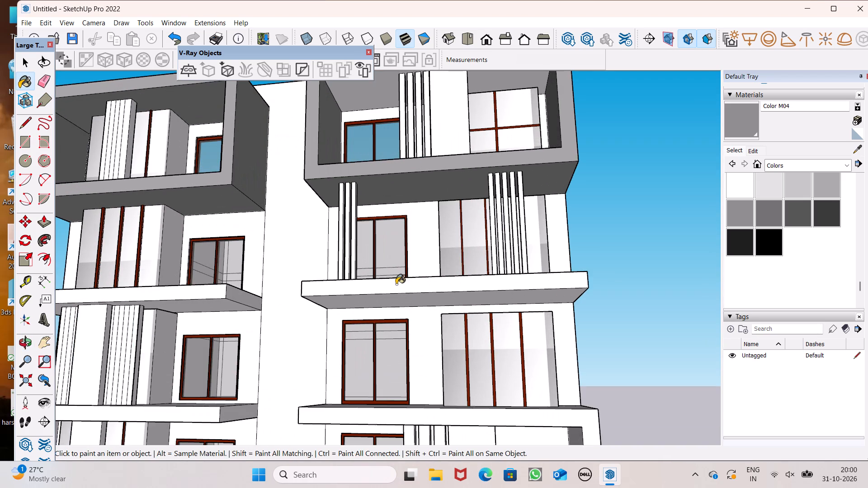
left_click(396, 284)
left_click_drag(393, 306, 394, 267)
middle_click_drag(394, 293, 393, 236)
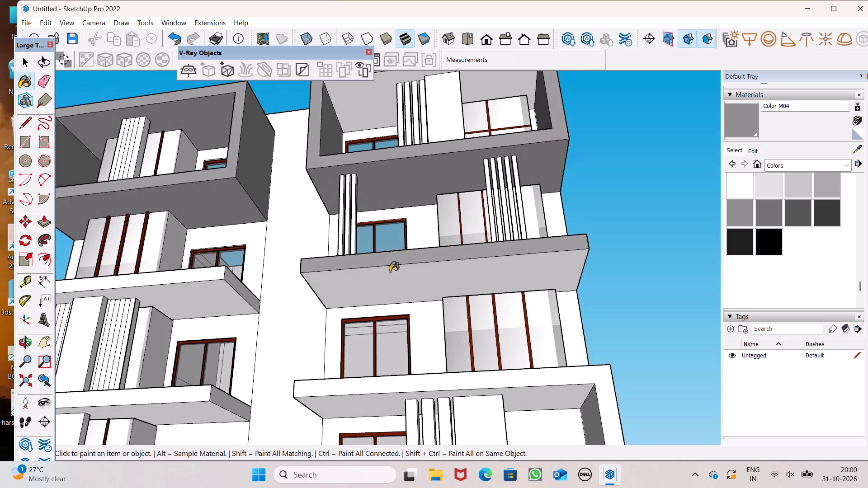
left_click(390, 272)
Paint the same right balcony slab's top, its end facing the central wall and its outer end with Color M04.
scroll(401, 248, "down", 5)
middle_click_drag(372, 266, 645, 414)
scroll(393, 335, "up", 6)
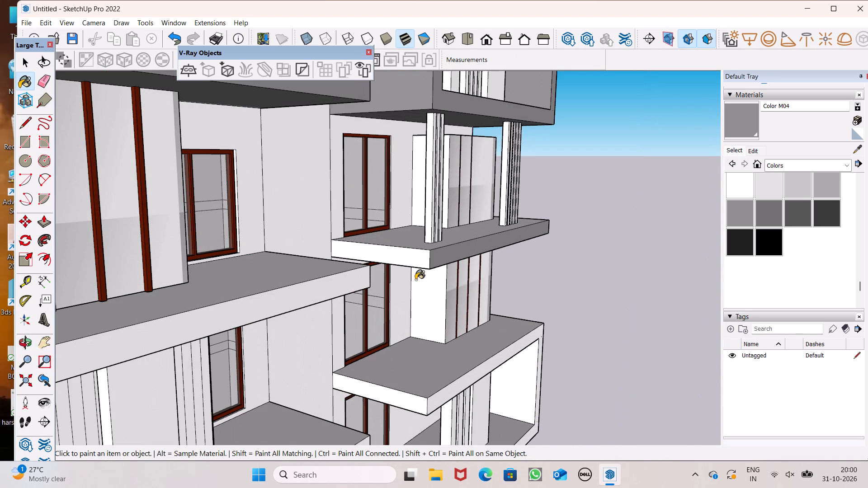
left_click(406, 244)
left_click(410, 255)
scroll(410, 221, "down", 4)
middle_click_drag(462, 249, 274, 231)
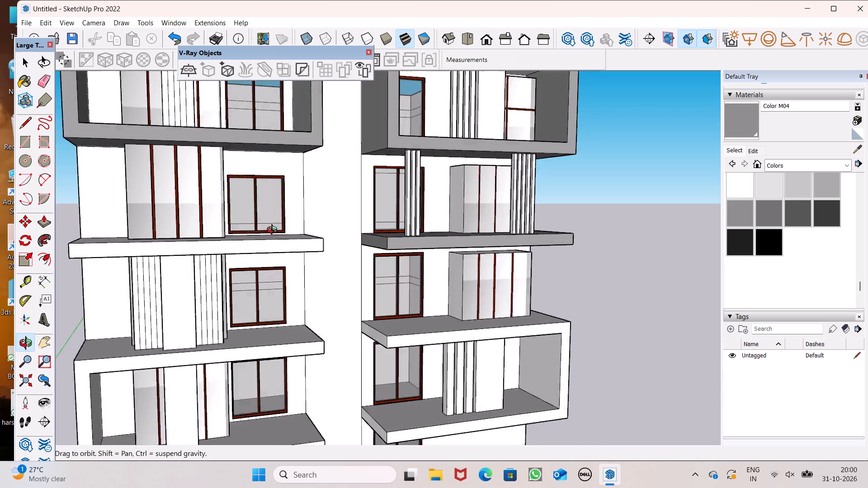
middle_click_drag(274, 231, 77, 240)
middle_click_drag(166, 253, 75, 255)
scroll(226, 275, "up", 4)
scroll(381, 309, "down", 5)
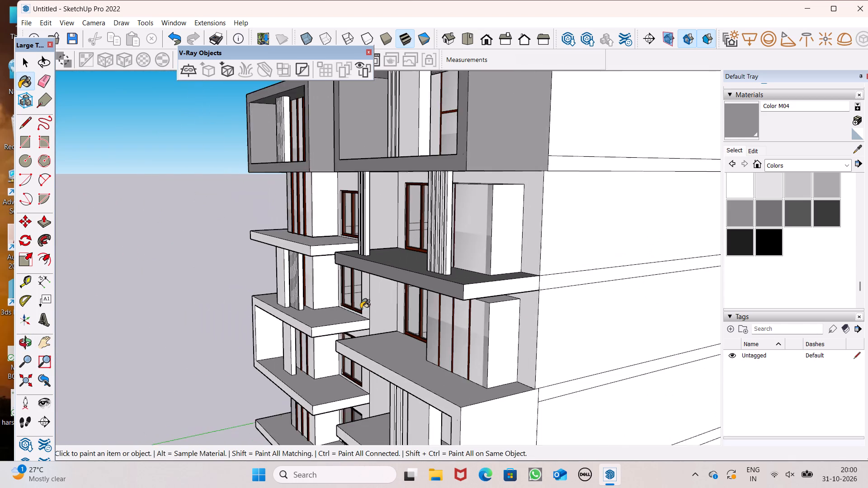
scroll(466, 301, "up", 3)
left_click(512, 291)
Paint the top, front rim and outer side of the facade's right lower balcony frame with Color M04.
scroll(498, 270, "down", 7)
scroll(457, 380, "up", 6)
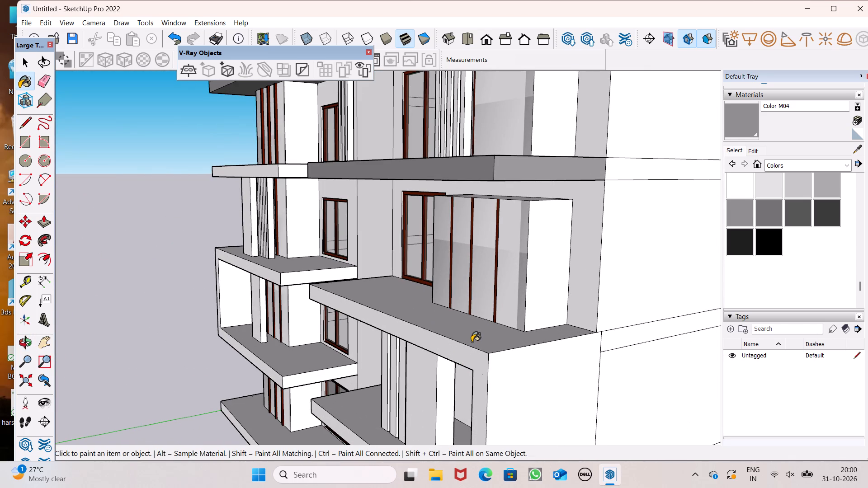
left_click(473, 342)
left_click(472, 357)
left_click(501, 375)
Paint the right lower balcony frame's underside and the narrow strip at its outer end with Color M04.
scroll(502, 325, "down", 6)
middle_click_drag(445, 390, 700, 265)
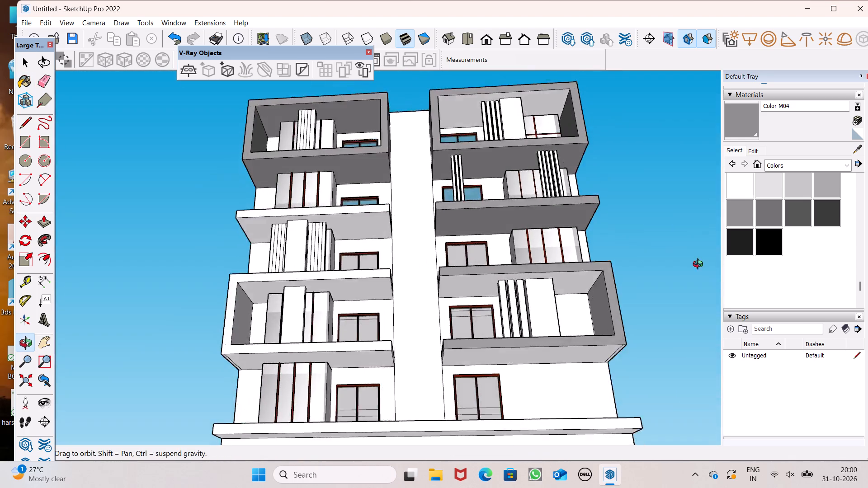
middle_click_drag(700, 265, 702, 267)
scroll(536, 368, "up", 1)
middle_click_drag(536, 368, 479, 290)
scroll(597, 313, "up", 6)
left_click(600, 301)
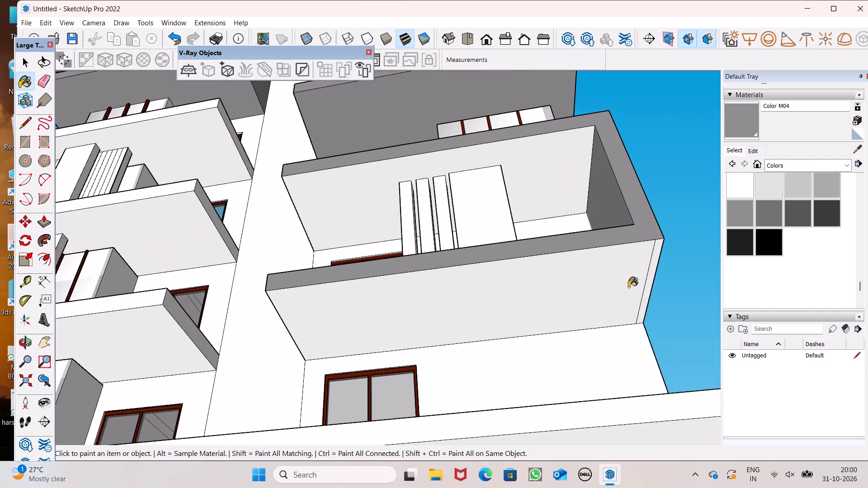
scroll(629, 287, "up", 5)
left_click(665, 274)
Erase the dividing edge near the outer end of the right lower frame's underside.
scroll(536, 270, "down", 5)
middle_click_drag(528, 275, 383, 289)
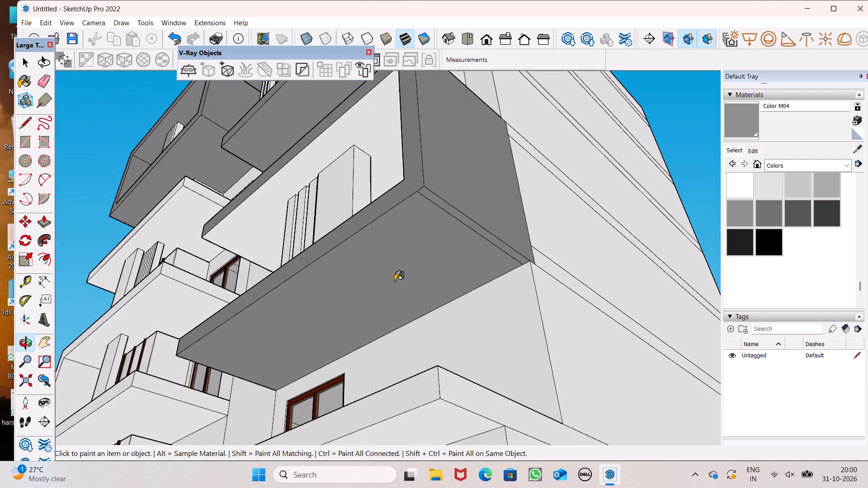
scroll(415, 265, "down", 2)
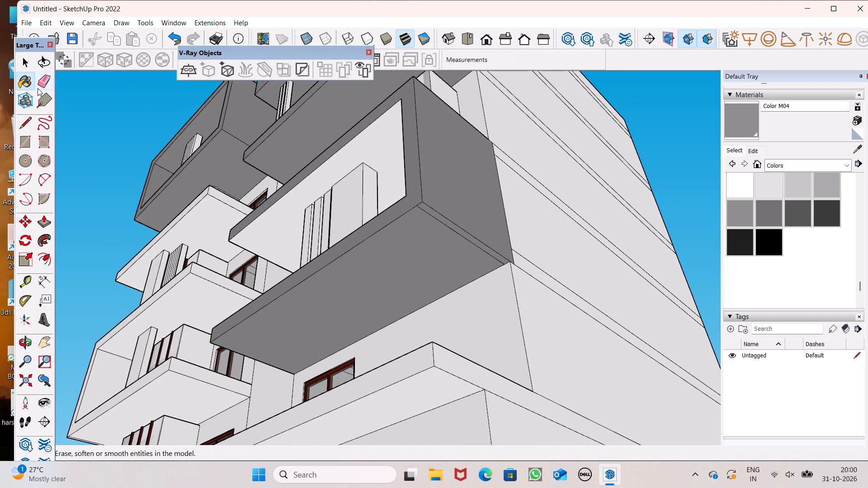
left_click_drag(43, 78, 62, 83)
scroll(513, 214, "up", 1)
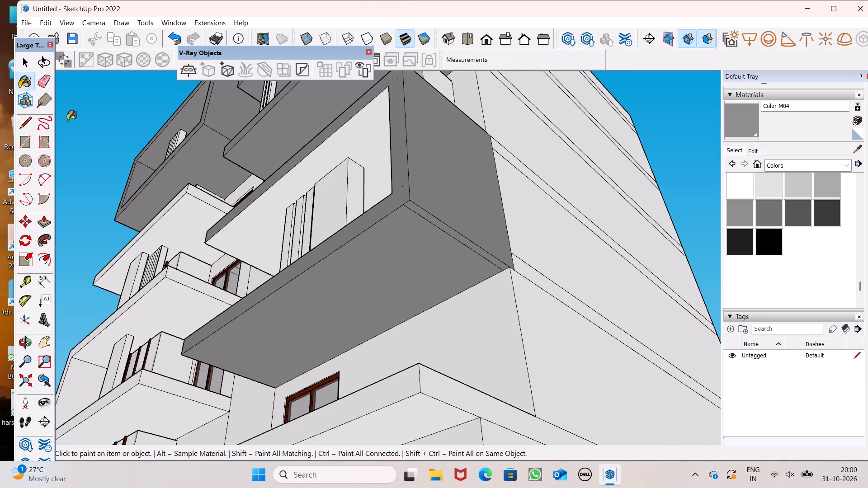
left_click_drag(52, 93, 50, 78)
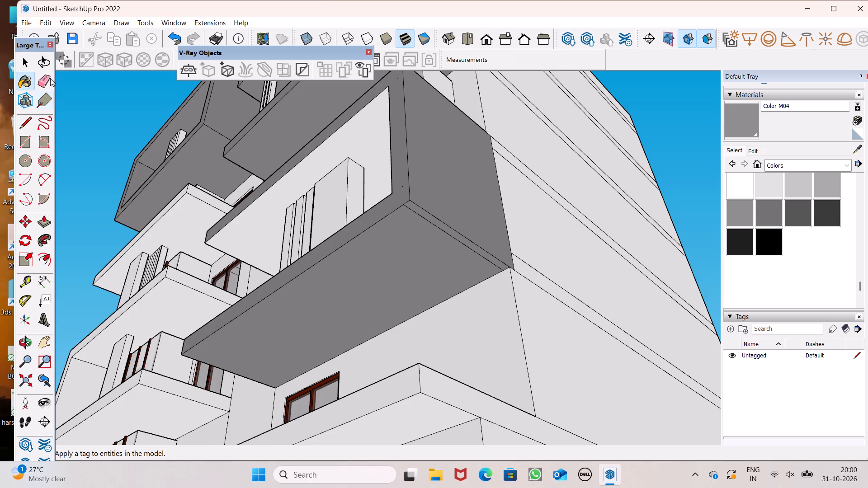
left_click_drag(50, 78, 83, 92)
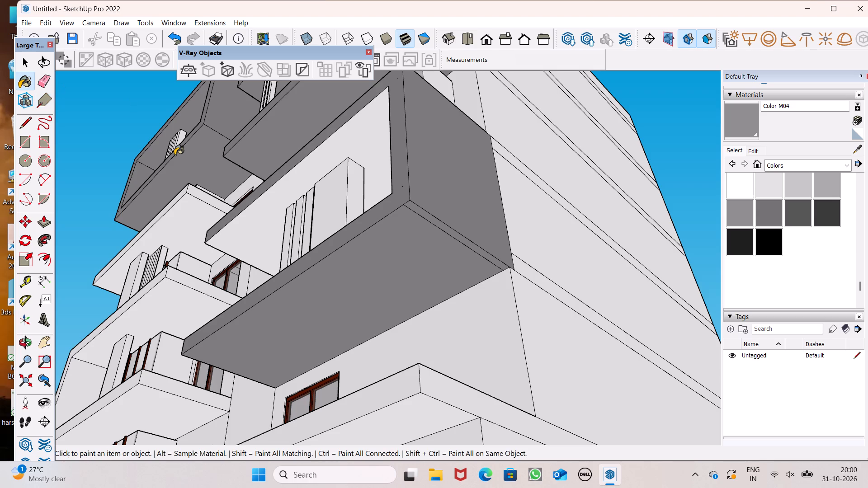
scroll(343, 274, "down", 3)
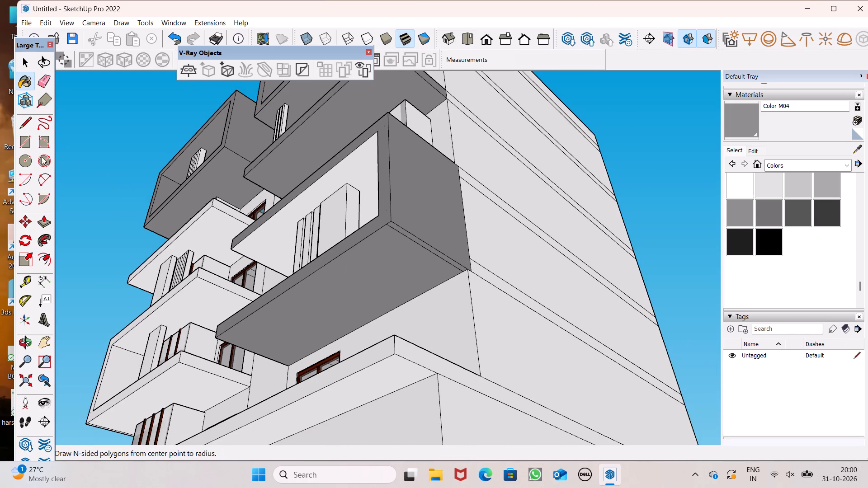
left_click_drag(38, 139, 90, 124)
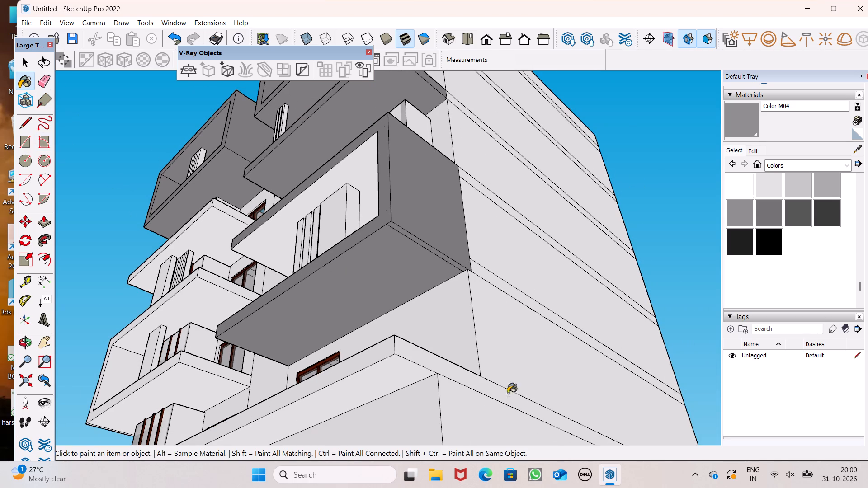
left_click(44, 73)
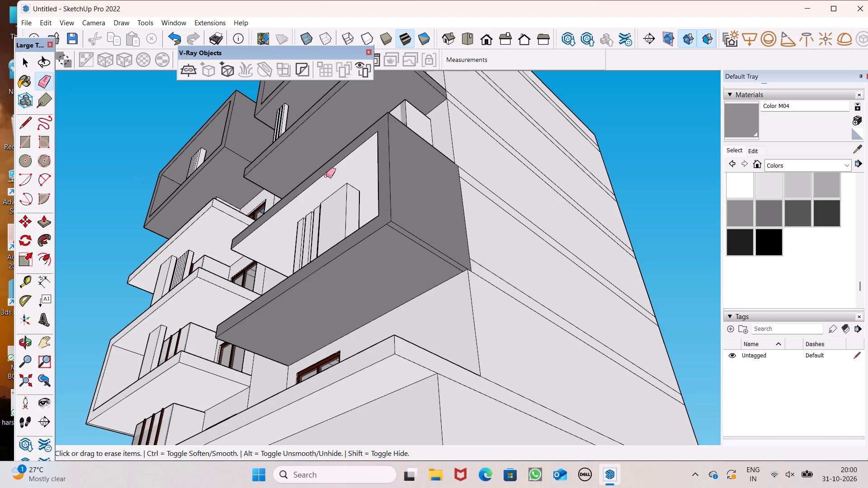
middle_click_drag(434, 296, 443, 187)
middle_click_drag(443, 193, 476, 306)
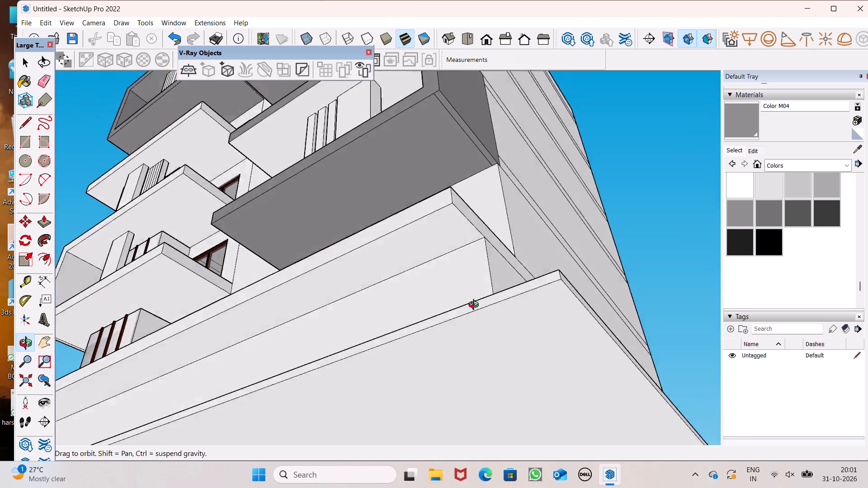
middle_click_drag(476, 306, 481, 315)
scroll(453, 95, "up", 6)
left_click_drag(467, 124, 463, 129)
scroll(476, 172, "down", 7)
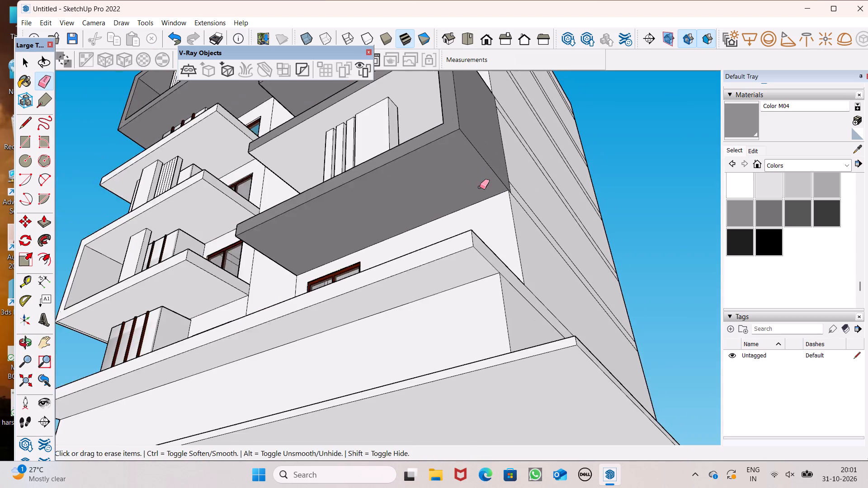
Paint the right lower frame's upper slab end facing the central wall, its ceiling and its inner side wall with Color M04.
middle_click_drag(492, 188, 634, 266)
scroll(563, 184, "down", 4)
middle_click_drag(521, 214, 675, 275)
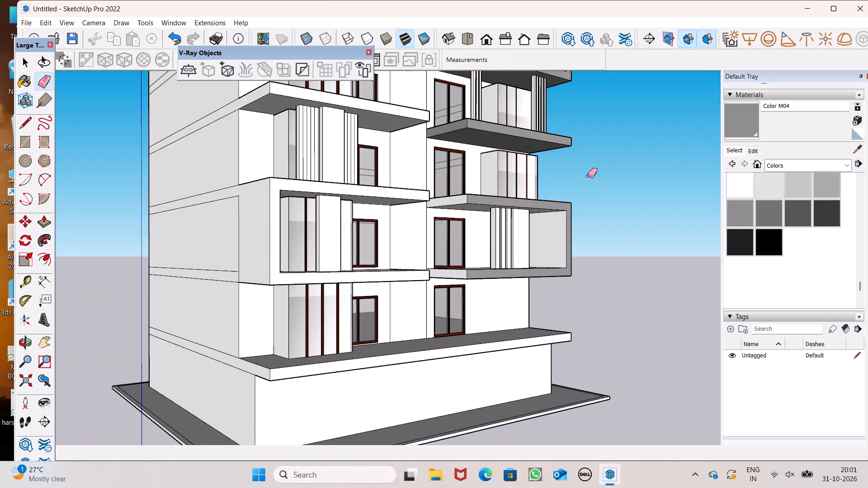
left_click(747, 127)
scroll(464, 242, "up", 6)
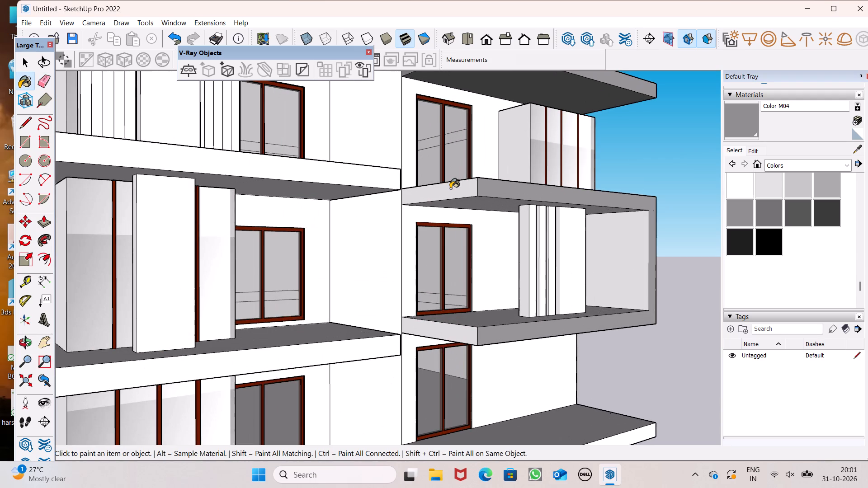
left_click(450, 188)
middle_click_drag(448, 207, 436, 104)
left_click(483, 178)
left_click(631, 270)
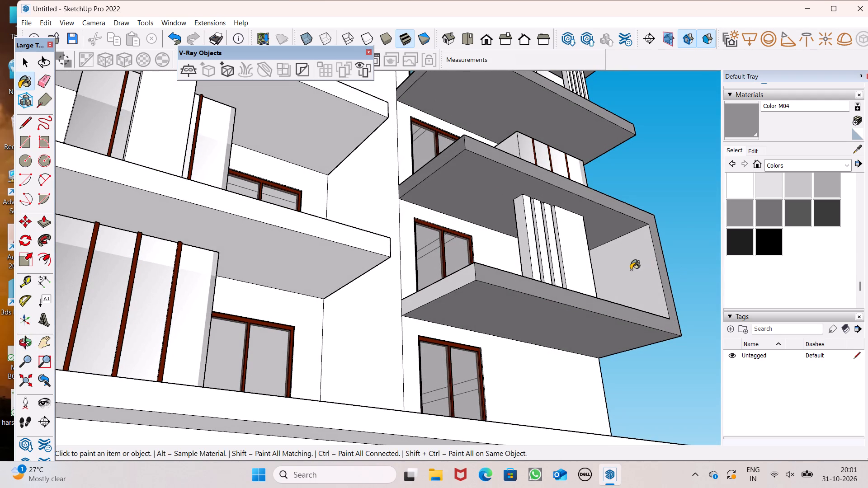
Paint the right lower frame's bottom slab end facing the central wall and its floor with Color M04.
scroll(591, 229, "down", 2)
scroll(493, 288, "up", 1)
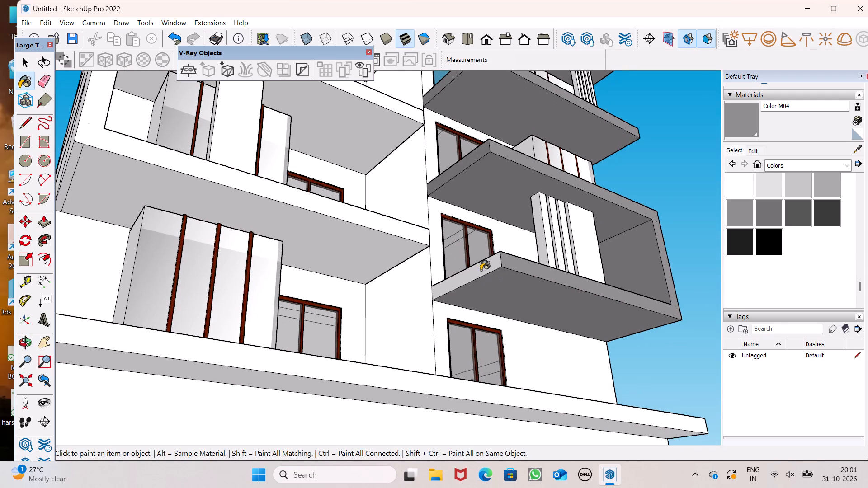
left_click(481, 270)
middle_click_drag(555, 261, 512, 392)
left_click(492, 323)
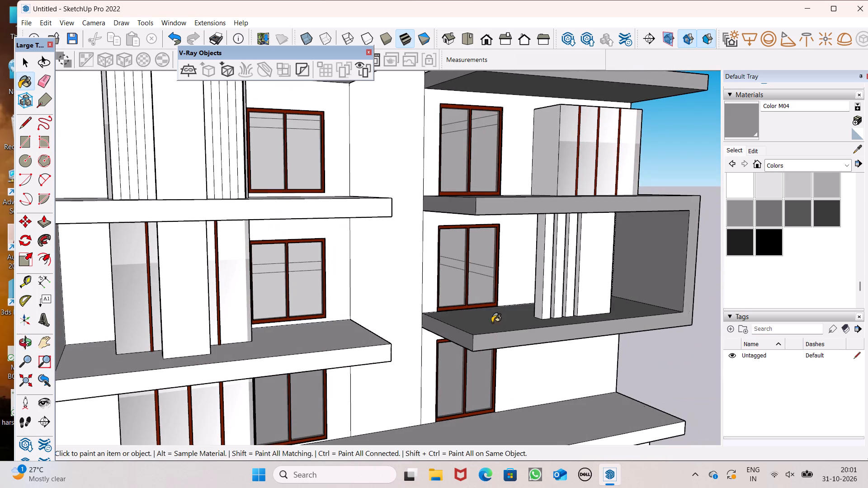
middle_click_drag(520, 326, 531, 231)
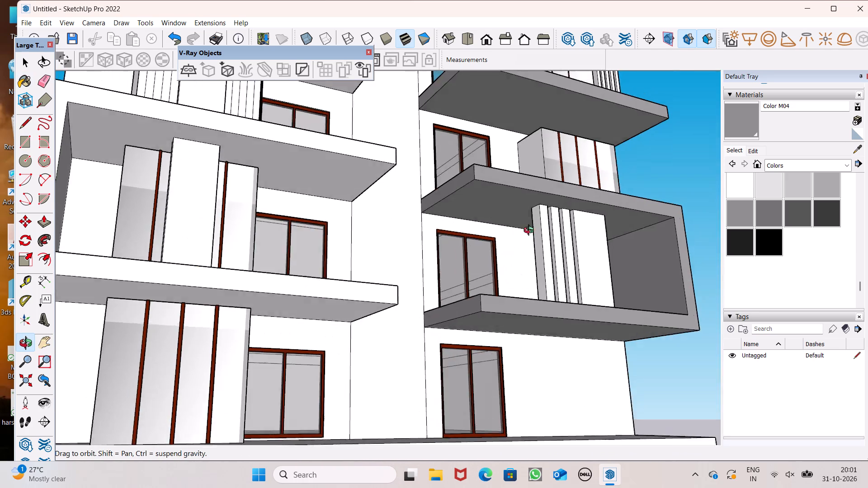
Paint the left lower balcony frame's top, front face and outer side with Color M04.
middle_click_drag(531, 231, 509, 235)
scroll(437, 154, "down", 3)
middle_click_drag(604, 273, 172, 282)
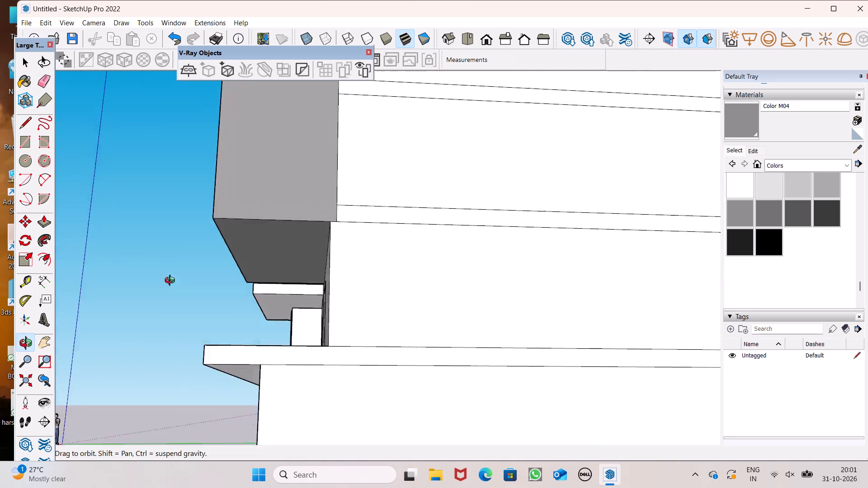
middle_click_drag(172, 282, 566, 370)
scroll(547, 259, "down", 7)
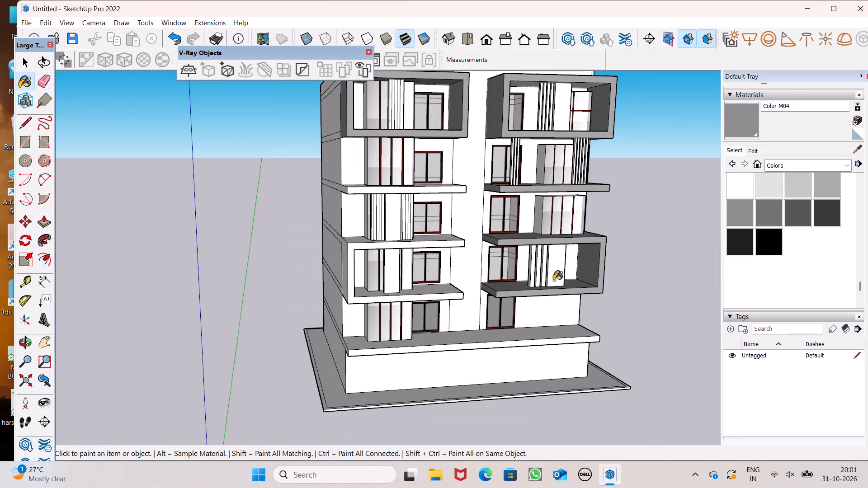
scroll(360, 263, "up", 6)
middle_click_drag(349, 242, 427, 270)
scroll(427, 271, "up", 5)
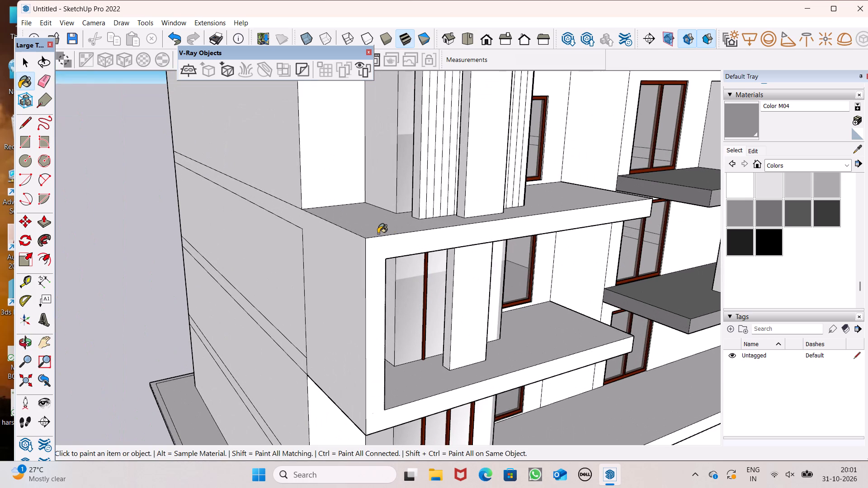
left_click(377, 234)
left_click(385, 260)
scroll(386, 219, "down", 3)
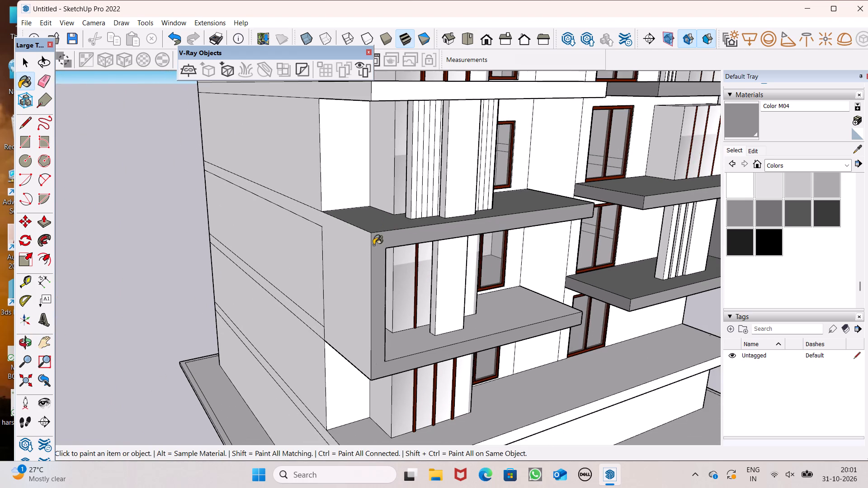
left_click(345, 260)
Draw a vertical line about 1' 5" long separating the left lower frame's outer side from the side-wall floor band.
scroll(389, 220, "down", 3)
middle_click_drag(397, 284, 392, 238)
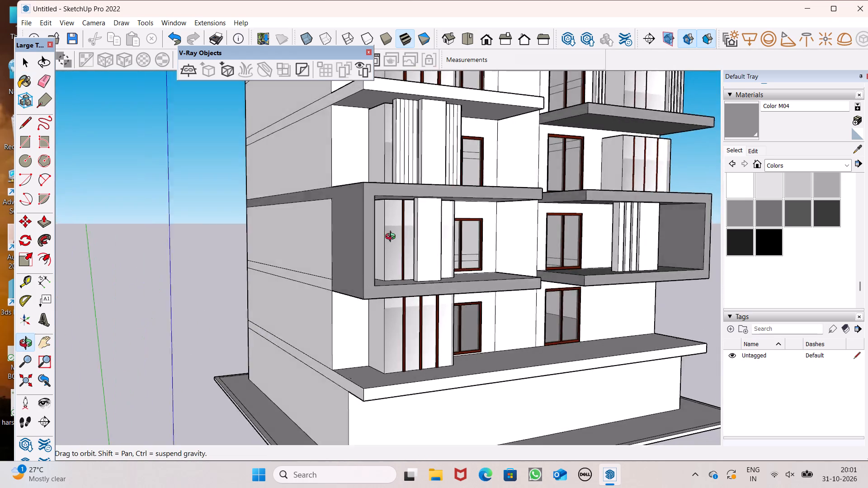
middle_click_drag(392, 238, 497, 257)
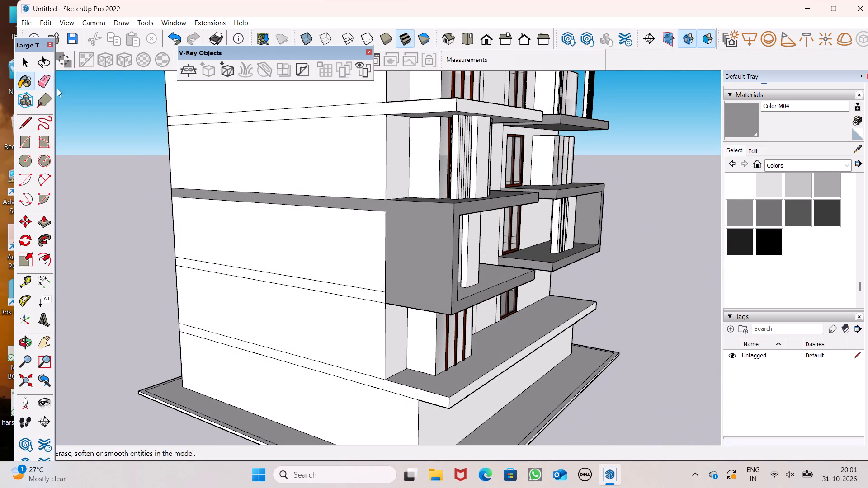
left_click_drag(48, 82, 55, 88)
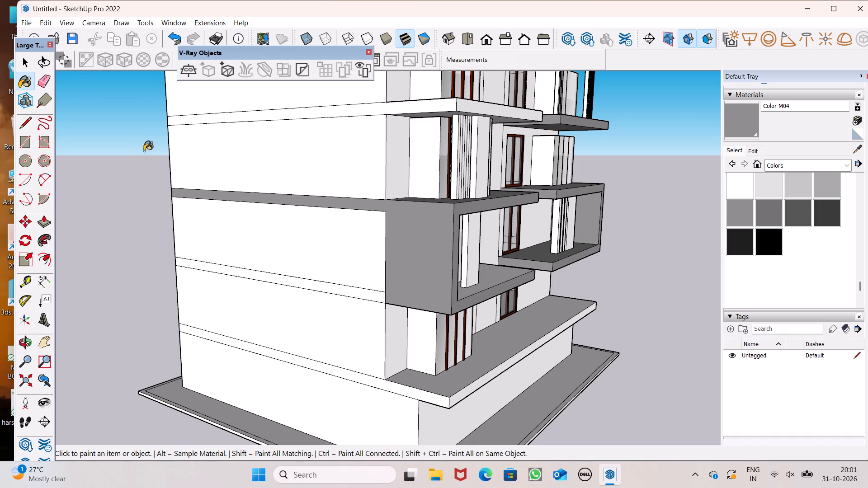
left_click_drag(28, 128, 33, 129)
scroll(366, 197, "up", 5)
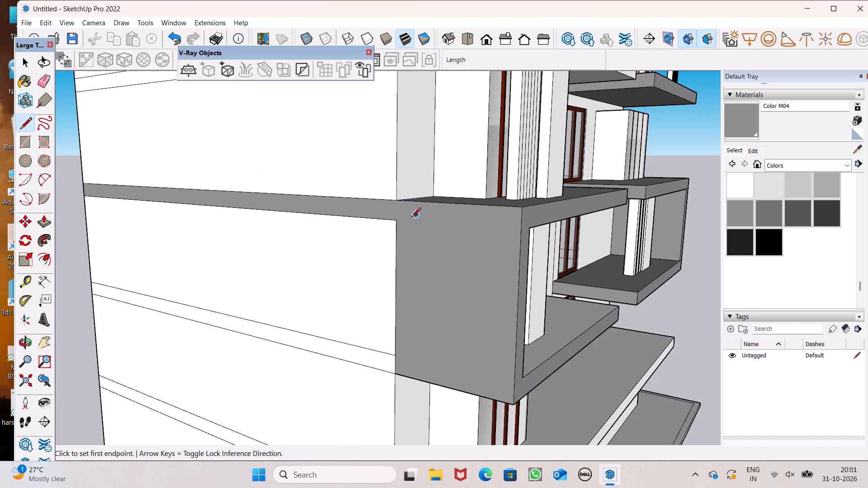
scroll(385, 220, "up", 5)
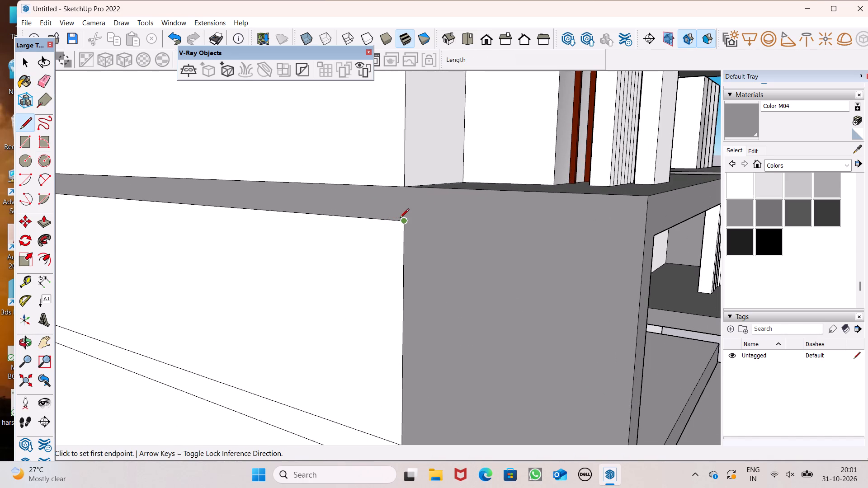
left_click(403, 220)
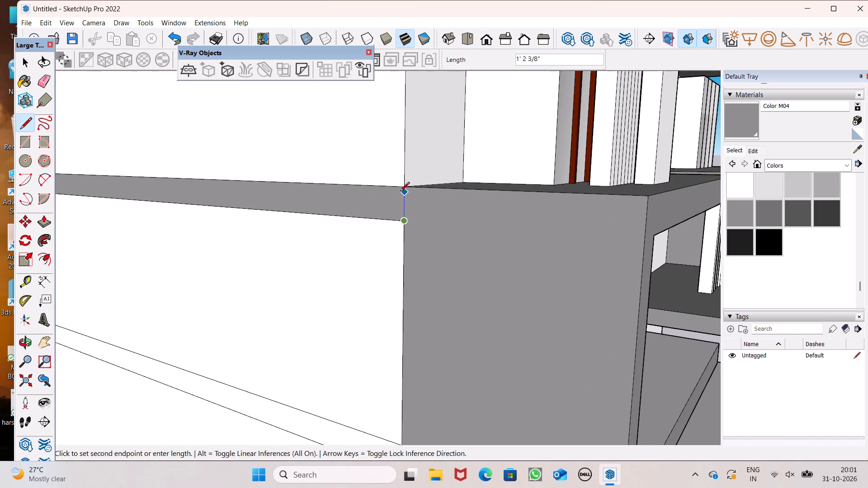
left_click(401, 189)
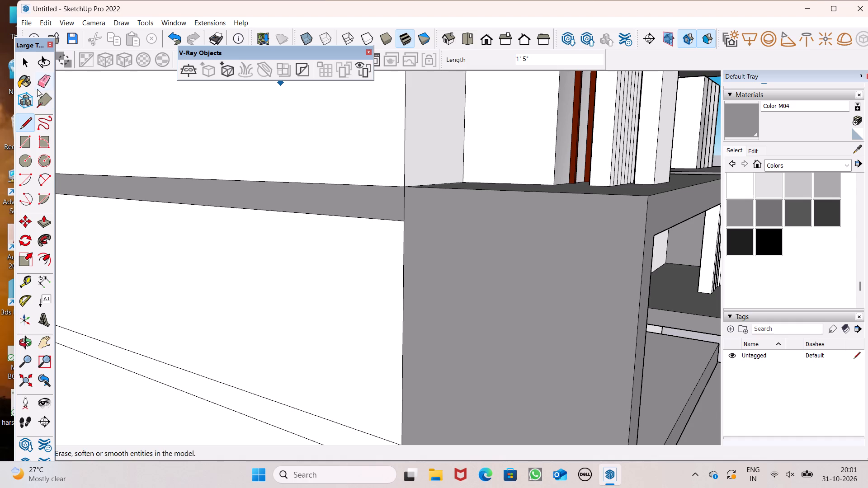
Erase the two long edges of the side-wall floor band behind the left lower frame.
left_click(44, 82)
left_click_drag(315, 178, 315, 214)
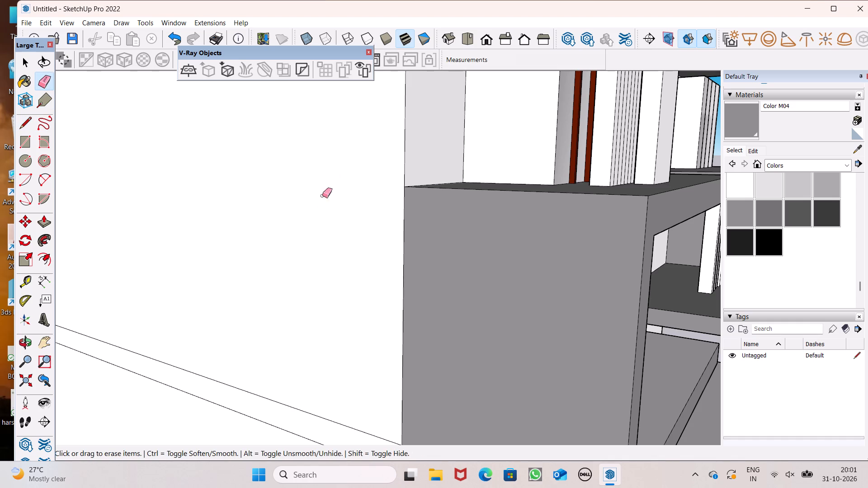
Paint the left lower frame's floor and its bottom slab end facing the central wall with Color M04.
scroll(340, 153, "down", 5)
middle_click_drag(431, 227, 276, 232)
scroll(417, 152, "down", 5)
middle_click_drag(513, 229, 379, 228)
scroll(379, 223, "up", 1)
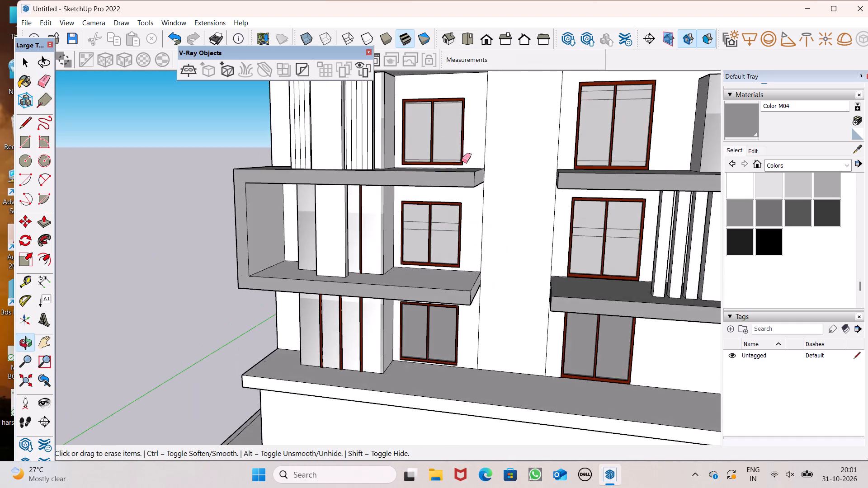
scroll(469, 160, "down", 4)
left_click(739, 118)
middle_click_drag(509, 249, 417, 279)
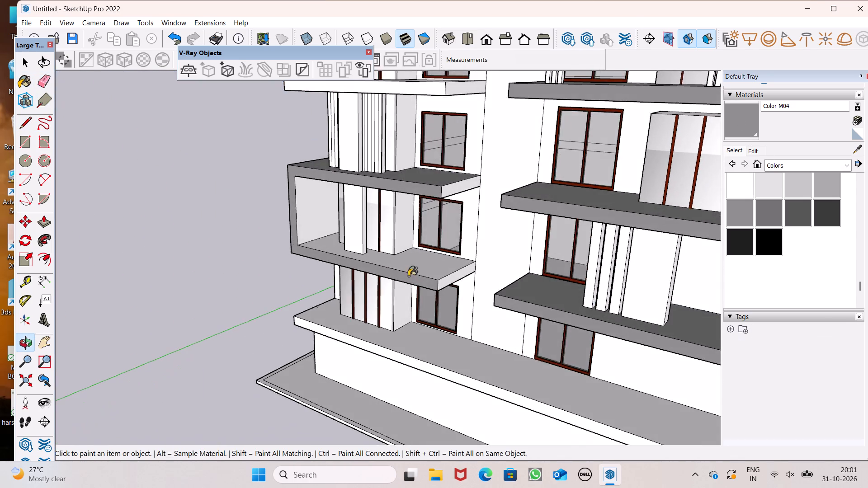
scroll(404, 271, "up", 6)
left_click(414, 259)
middle_click_drag(487, 278, 472, 253)
left_click(484, 276)
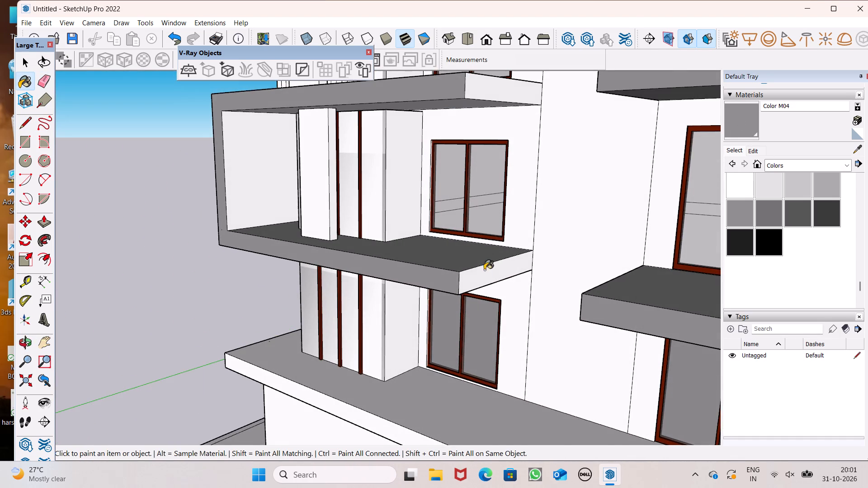
Paint the left lower frame's upper slab end facing the central wall and its inner side wall with Color M04.
scroll(484, 270, "down", 6)
scroll(474, 183, "up", 5)
left_click(482, 167)
scroll(388, 231, "down", 4)
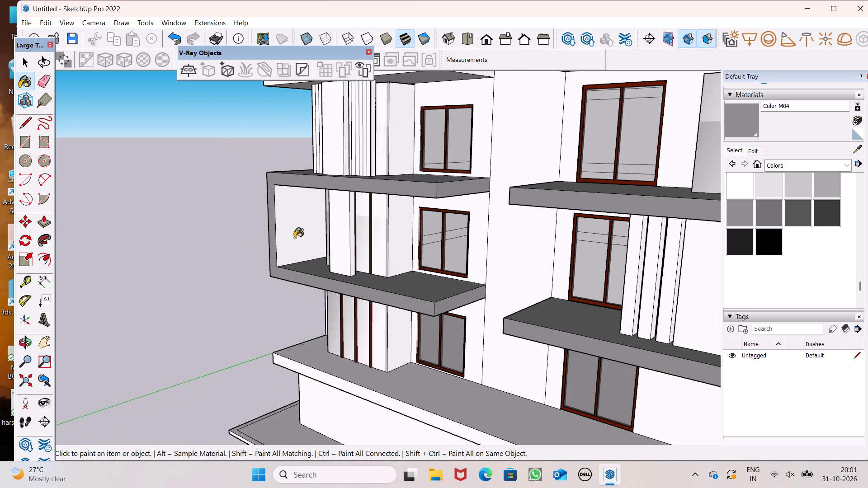
left_click(294, 234)
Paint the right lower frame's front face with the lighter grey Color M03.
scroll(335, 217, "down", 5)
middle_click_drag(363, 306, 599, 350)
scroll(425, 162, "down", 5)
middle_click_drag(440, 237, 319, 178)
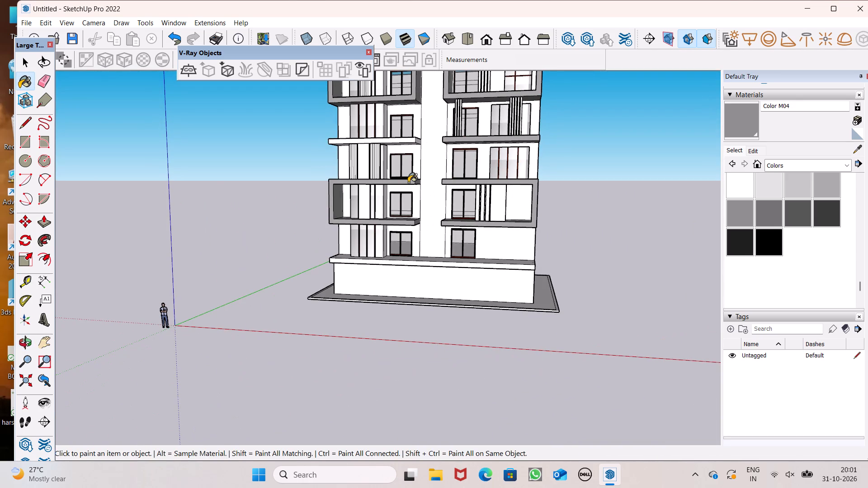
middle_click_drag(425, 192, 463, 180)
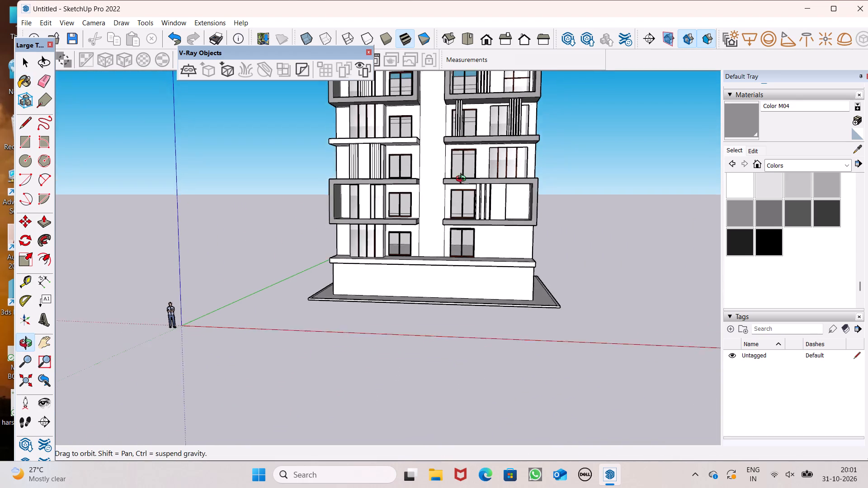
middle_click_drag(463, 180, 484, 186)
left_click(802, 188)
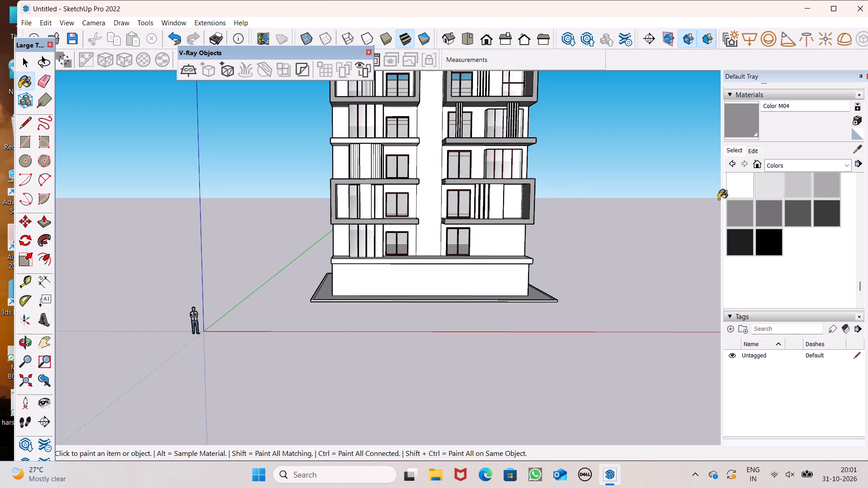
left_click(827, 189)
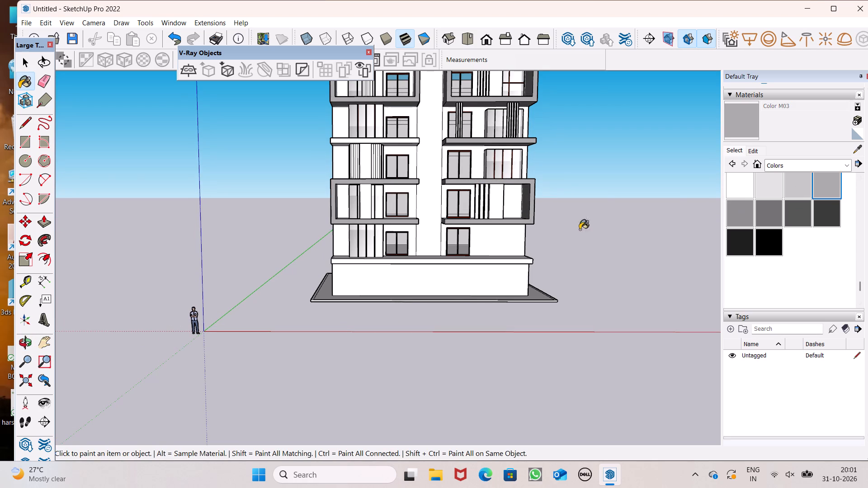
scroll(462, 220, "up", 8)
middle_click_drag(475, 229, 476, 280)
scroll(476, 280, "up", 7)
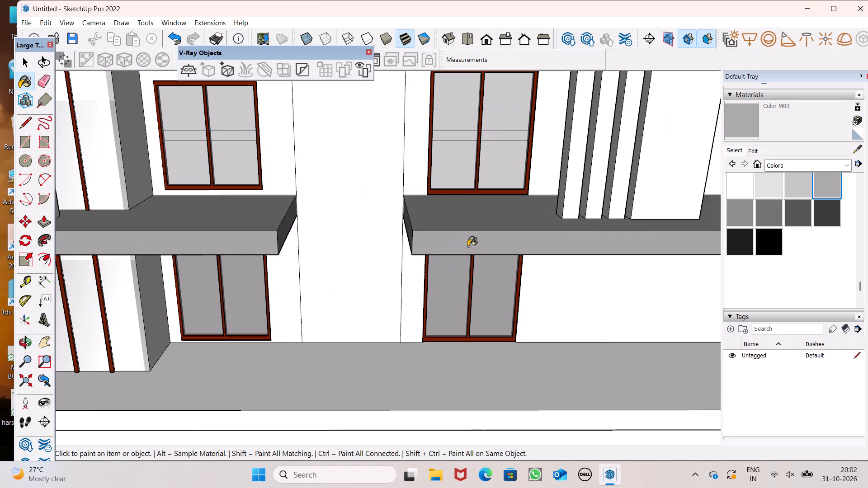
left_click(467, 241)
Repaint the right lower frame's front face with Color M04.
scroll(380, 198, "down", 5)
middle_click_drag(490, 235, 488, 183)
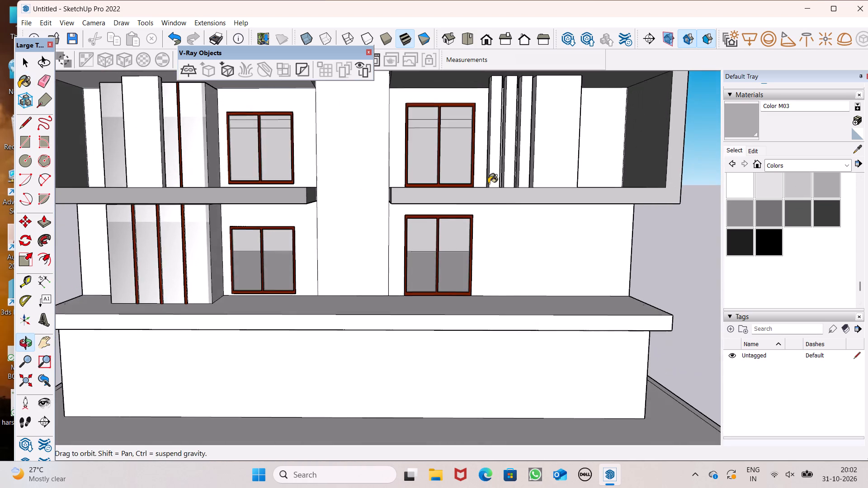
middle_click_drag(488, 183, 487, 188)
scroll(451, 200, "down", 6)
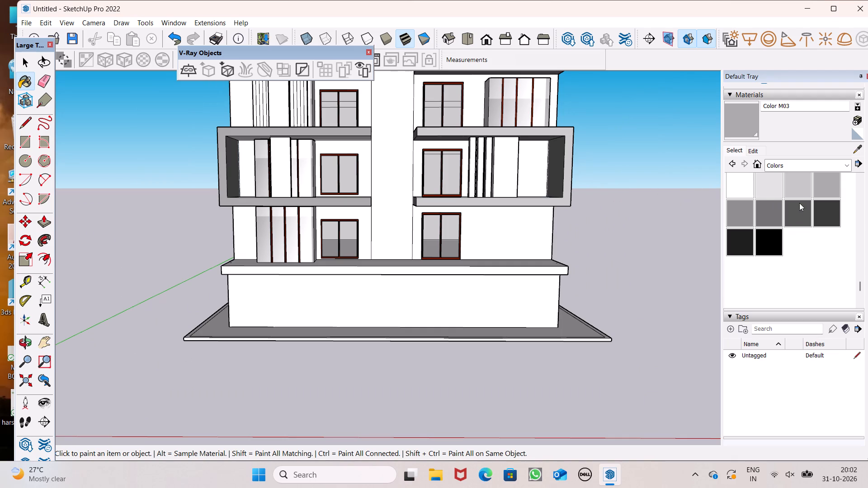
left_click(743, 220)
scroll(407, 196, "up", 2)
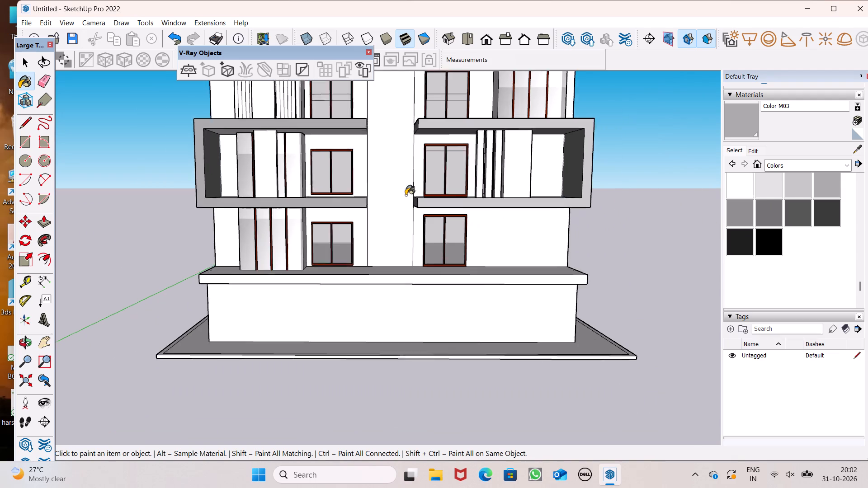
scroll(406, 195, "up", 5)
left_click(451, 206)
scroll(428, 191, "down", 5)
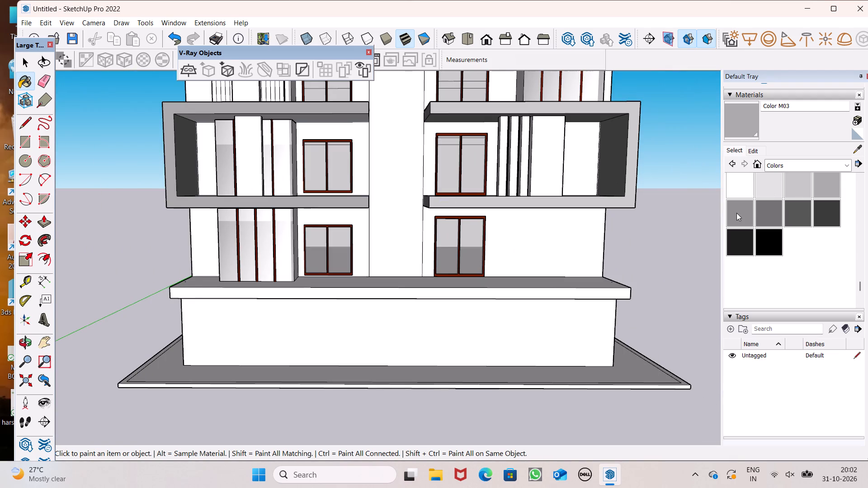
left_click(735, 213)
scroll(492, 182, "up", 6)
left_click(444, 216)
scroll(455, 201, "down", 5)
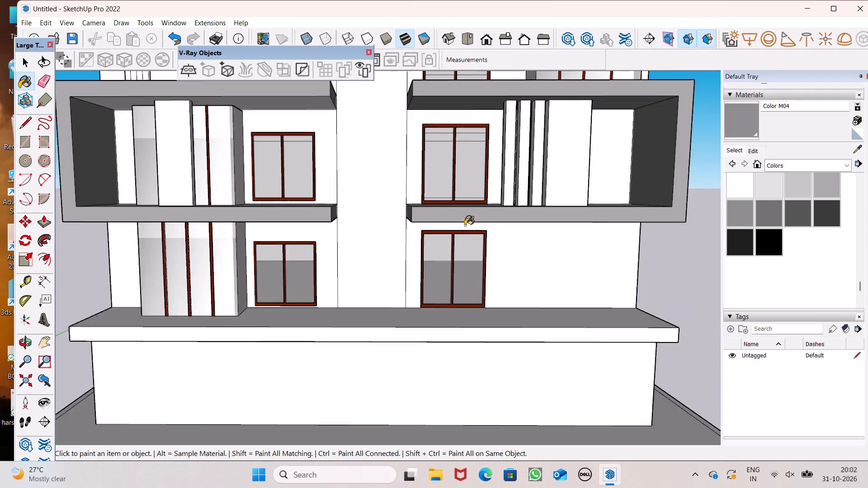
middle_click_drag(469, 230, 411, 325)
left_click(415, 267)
Paint the top, front and central-wall end of the left balcony slab above the lower frame with Color M04.
scroll(413, 248, "down", 4)
scroll(453, 210, "down", 2)
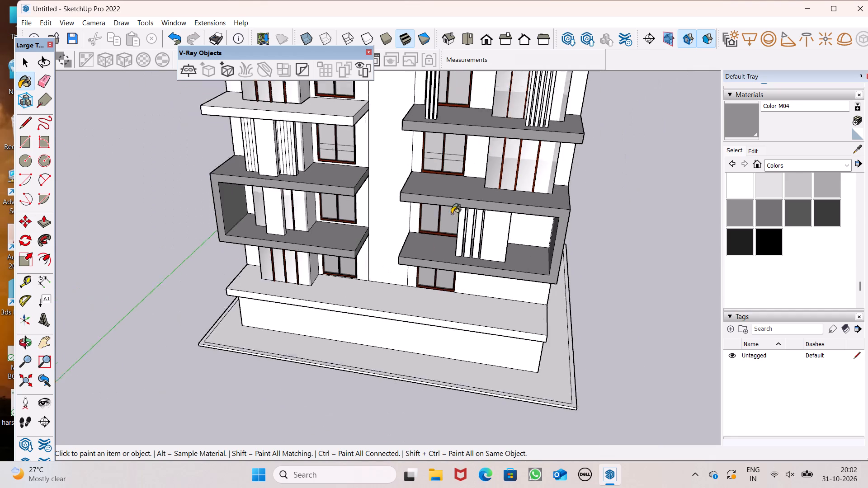
scroll(452, 214, "down", 4)
scroll(327, 174, "up", 12)
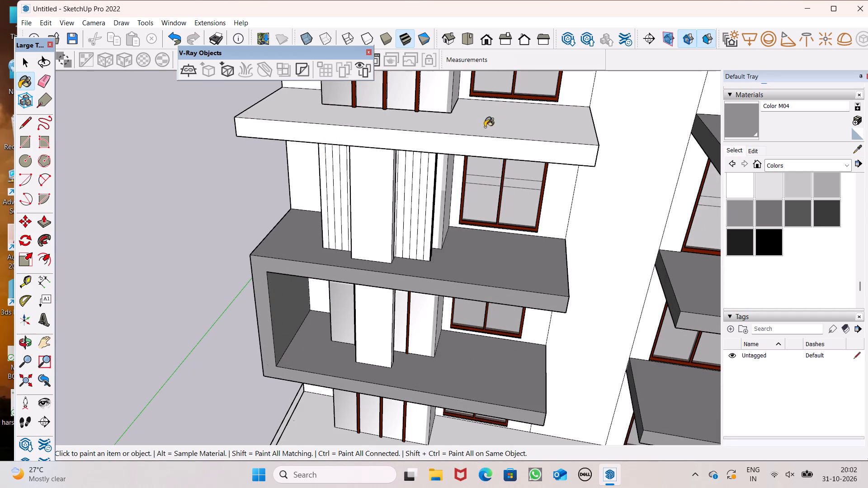
left_click(485, 127)
left_click(489, 152)
middle_click_drag(525, 167, 285, 117)
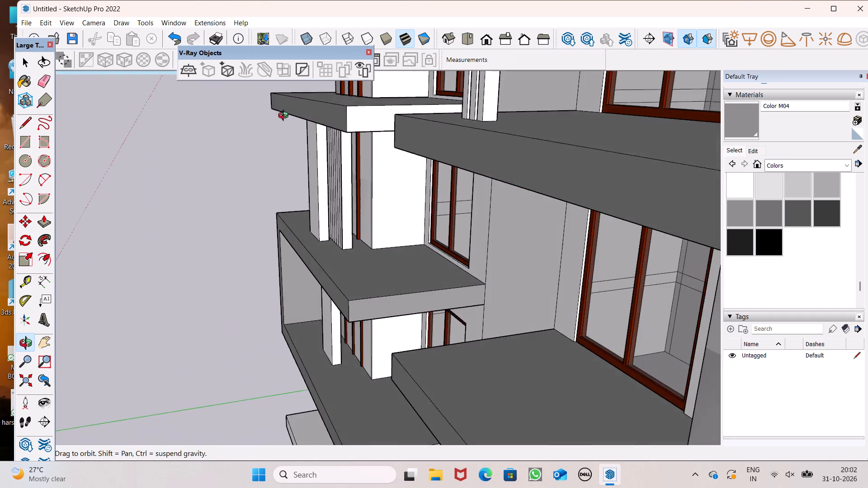
middle_click_drag(285, 117, 324, 112)
left_click(447, 105)
scroll(434, 121, "down", 4)
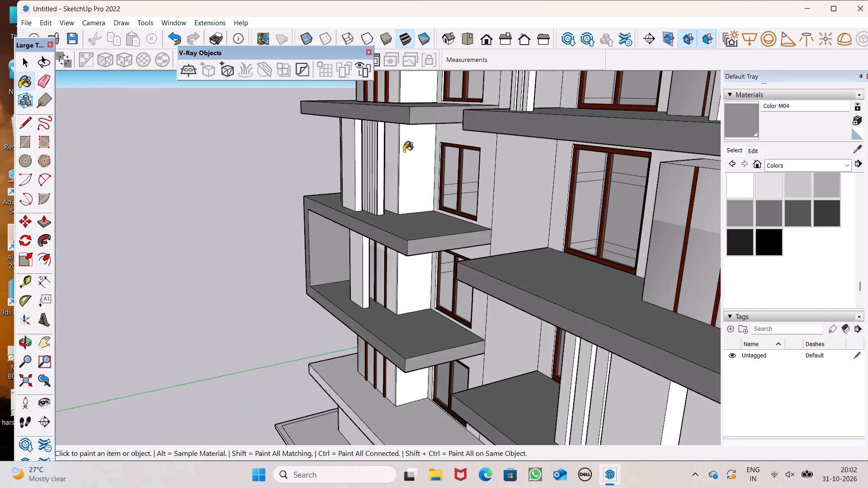
Paint the same slab's outer side, together with the floor band running along the side wall, with Color M04.
scroll(409, 147, "down", 4)
middle_click_drag(415, 153, 732, 154)
scroll(545, 134, "down", 2)
middle_click_drag(417, 162, 519, 165)
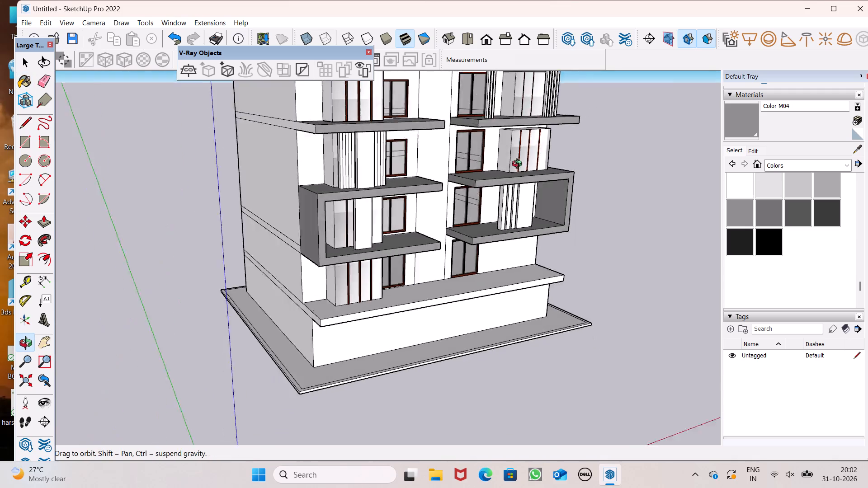
middle_click_drag(519, 165, 653, 165)
scroll(362, 146, "up", 4)
left_click(359, 126)
scroll(405, 151, "down", 4)
middle_click_drag(443, 179, 443, 176)
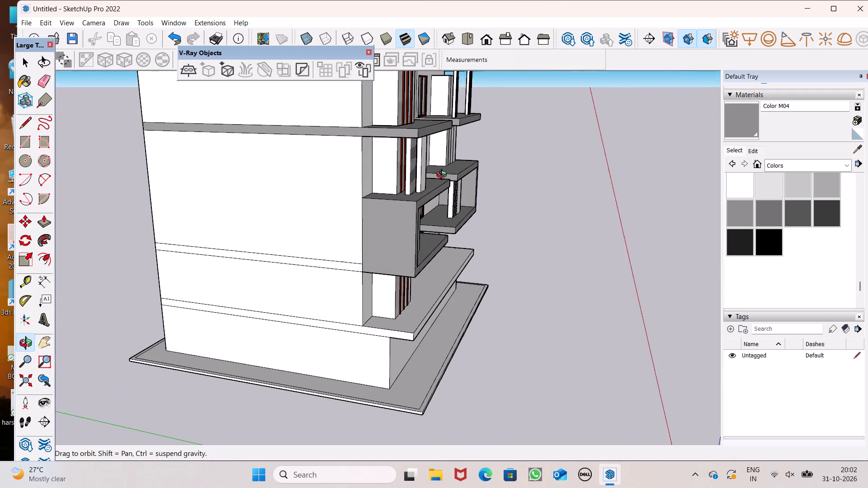
middle_click_drag(443, 176, 383, 90)
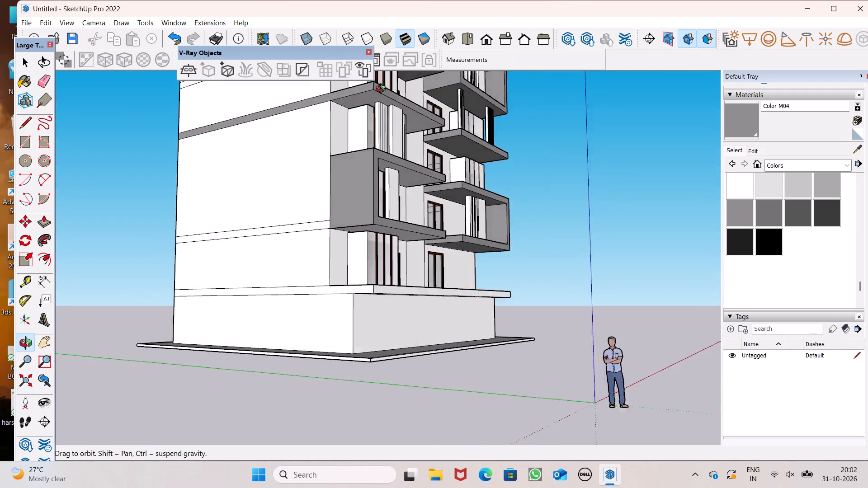
middle_click_drag(383, 90, 452, 79)
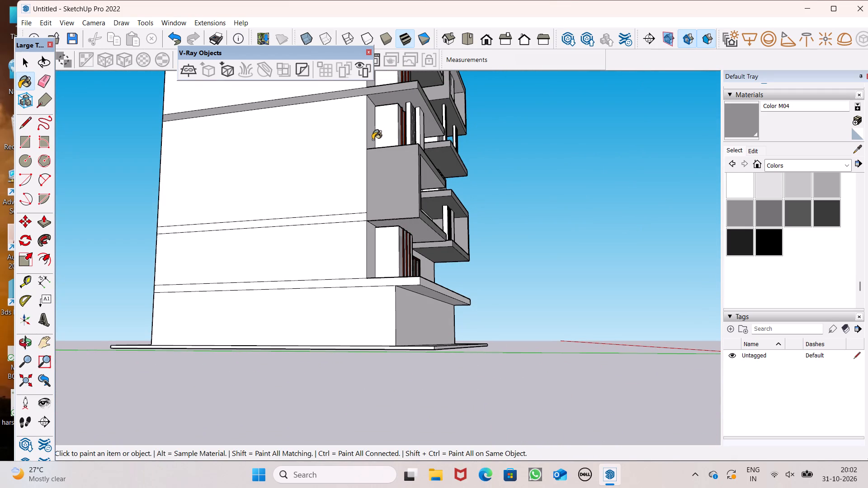
scroll(378, 178, "down", 1)
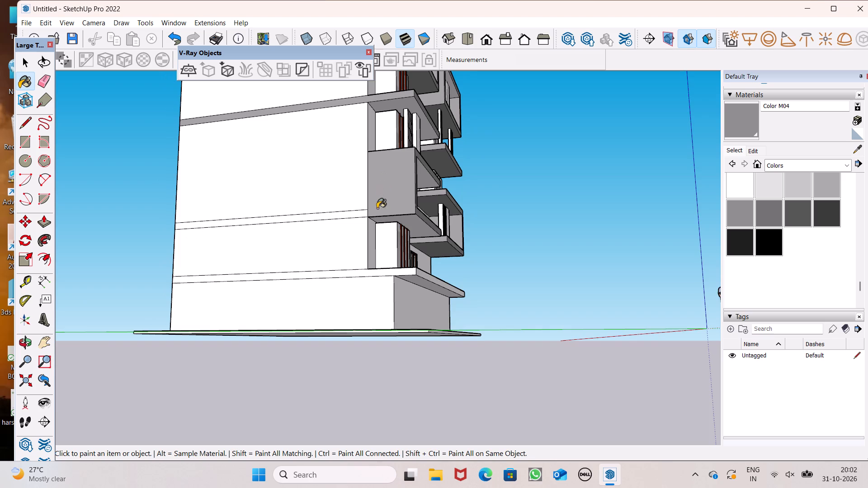
Paint the lowest full-width slab's left side with its side-wall band, front, underside and top with Color M04.
scroll(375, 246, "up", 6)
scroll(397, 236, "down", 3)
middle_click(415, 305)
scroll(409, 296, "up", 5)
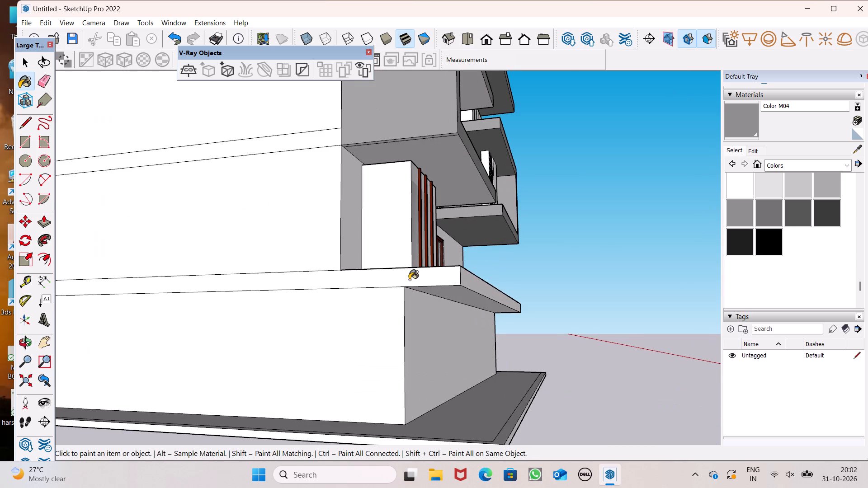
left_click(409, 280)
middle_click_drag(446, 300, 396, 248)
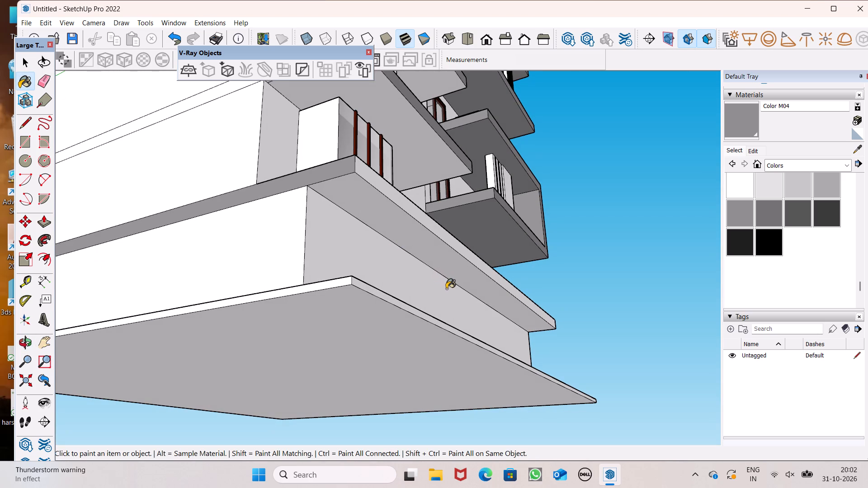
scroll(405, 224, "up", 6)
left_click(391, 177)
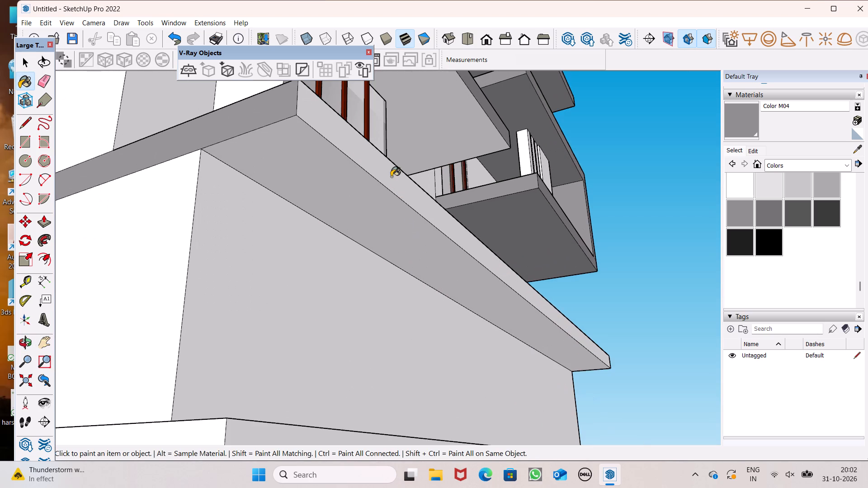
left_click(381, 205)
scroll(368, 180, "down", 4)
middle_click_drag(373, 205, 263, 389)
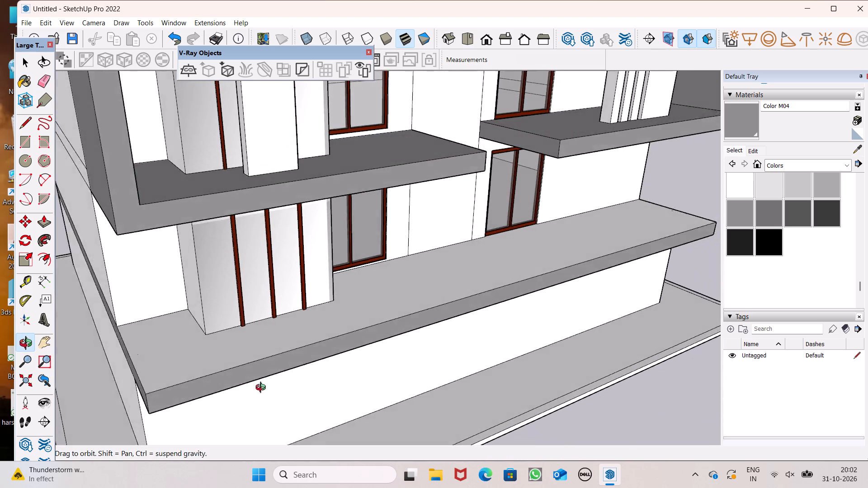
middle_click_drag(263, 389, 294, 385)
left_click(378, 313)
Paint the same slab's opposite end, together with the band running along that side wall, with Color M04.
scroll(361, 242, "down", 5)
middle_click_drag(419, 267, 49, 260)
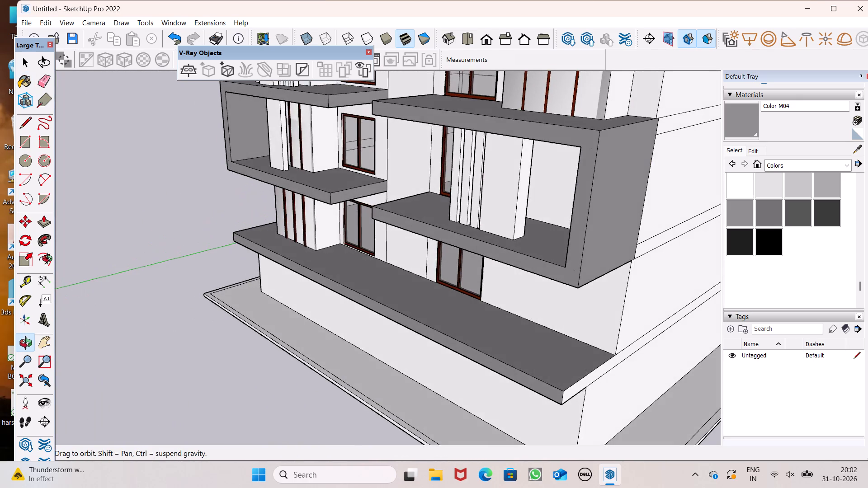
middle_click_drag(49, 260, 0, 231)
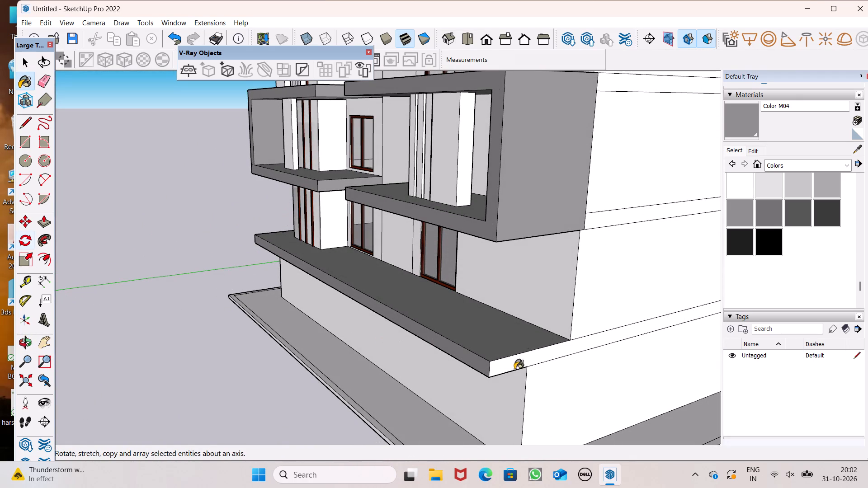
left_click_drag(519, 368, 515, 362)
Paint the underside of the left balcony slab above the lower frame with Color M04.
scroll(489, 270, "down", 8)
middle_click_drag(525, 248, 634, 354)
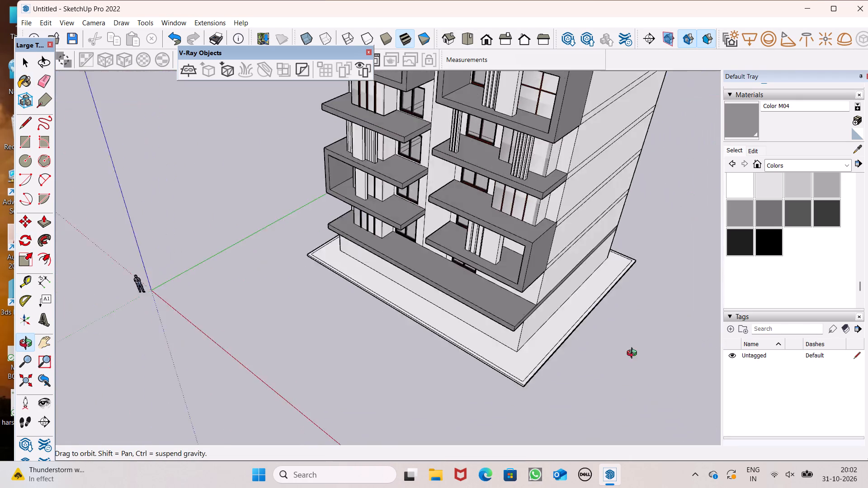
middle_click_drag(634, 354, 355, 202)
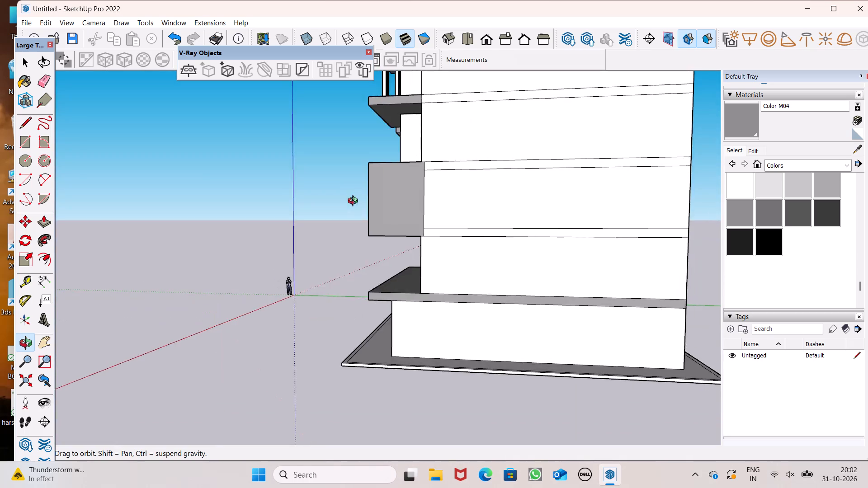
middle_click_drag(355, 202, 707, 118)
scroll(221, 189, "up", 6)
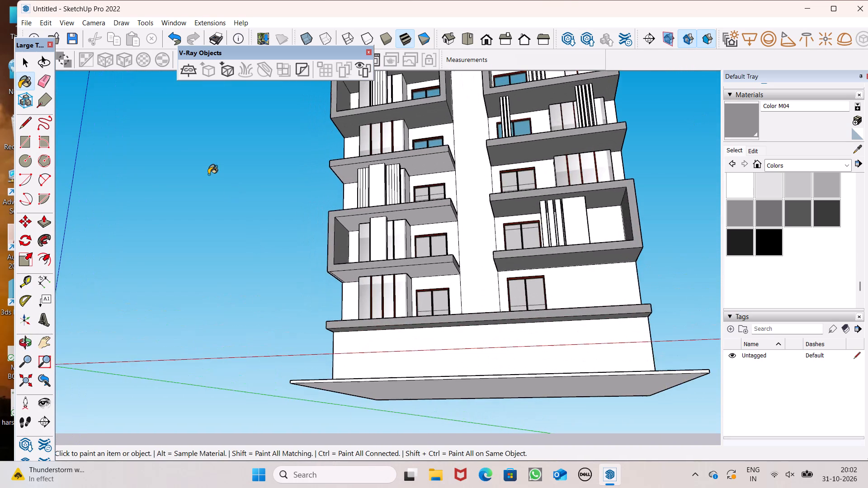
scroll(464, 147, "up", 5)
left_click(413, 171)
Draw a vertical line about 1' 5" long across that slab's outer side at the building corner, separating it from the side-wall band.
scroll(428, 157, "up", 1)
scroll(428, 157, "down", 4)
middle_click_drag(434, 177, 371, 237)
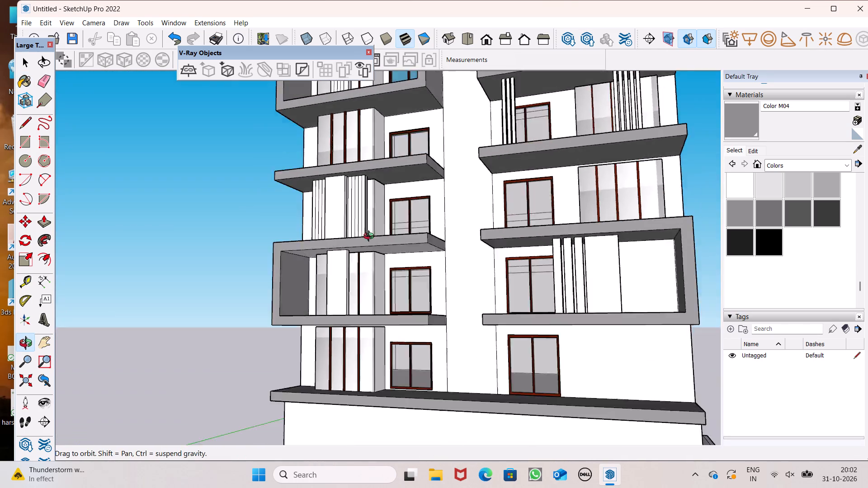
middle_click_drag(371, 237, 744, 242)
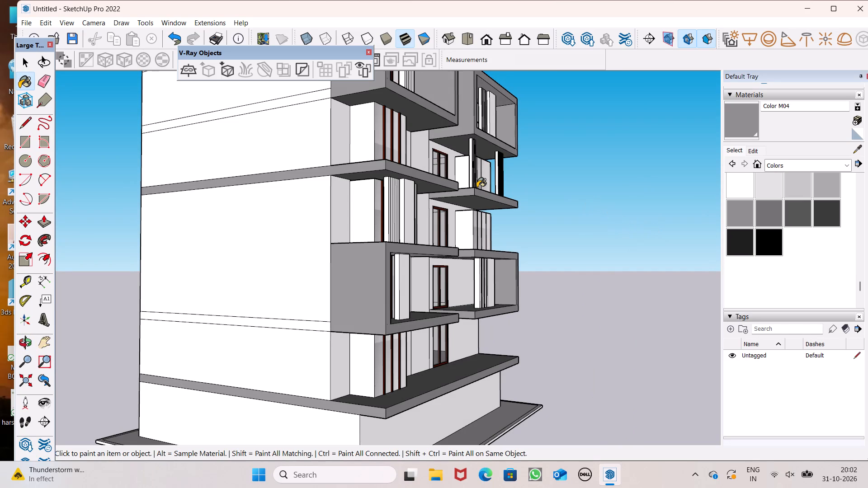
scroll(357, 113, "down", 2)
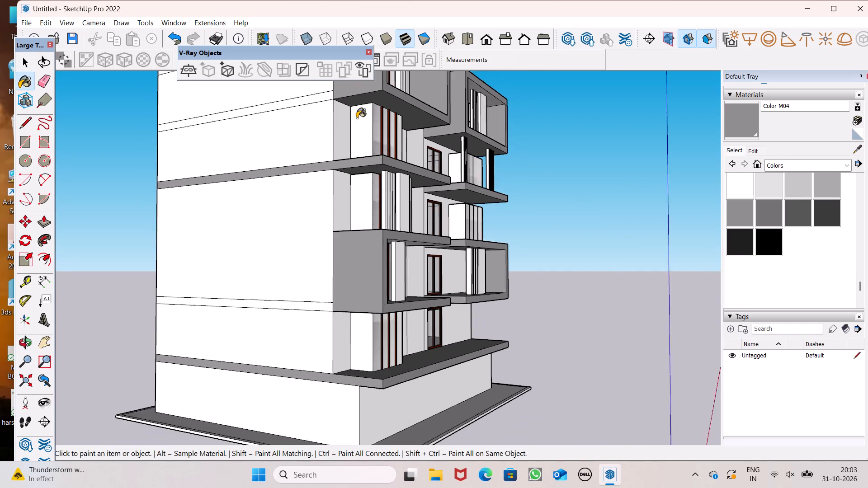
scroll(357, 118, "down", 2)
middle_click_drag(370, 239, 438, 281)
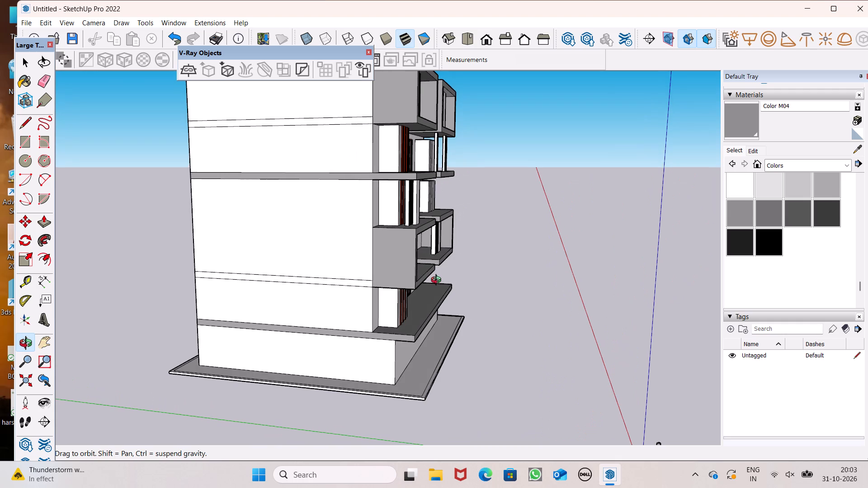
middle_click_drag(438, 281, 467, 304)
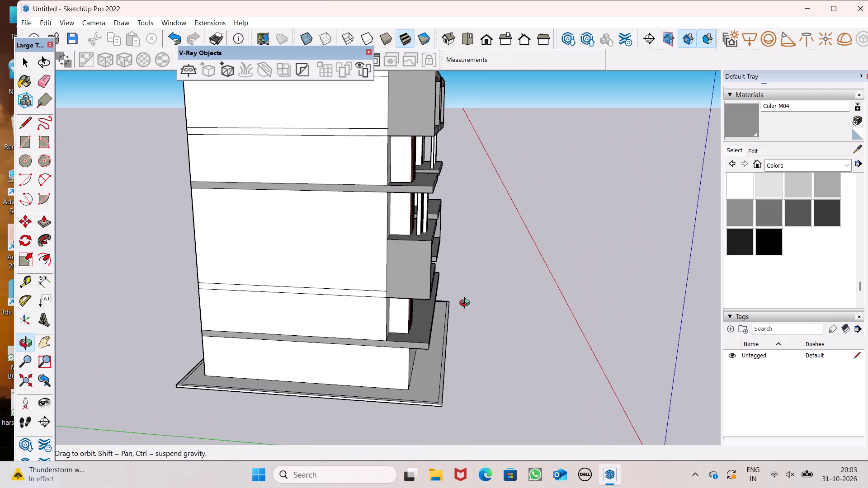
middle_click_drag(467, 304, 468, 303)
left_click(33, 124)
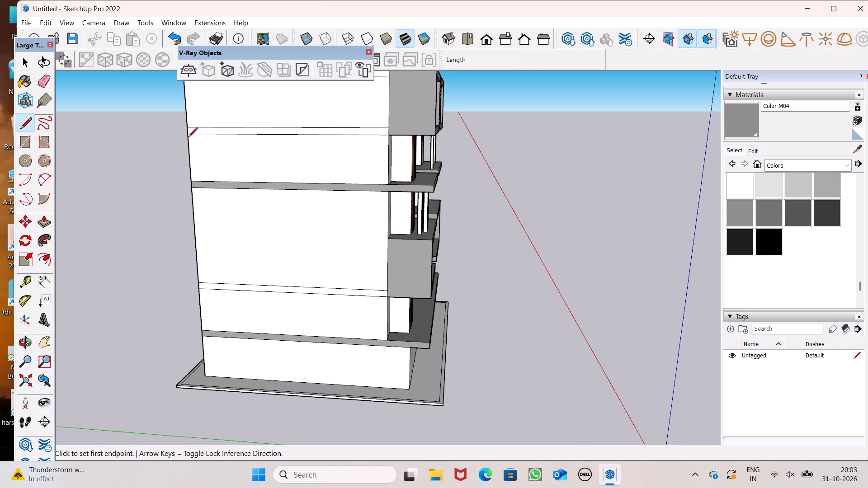
scroll(360, 150, "up", 6)
scroll(372, 207, "up", 6)
left_click(372, 202)
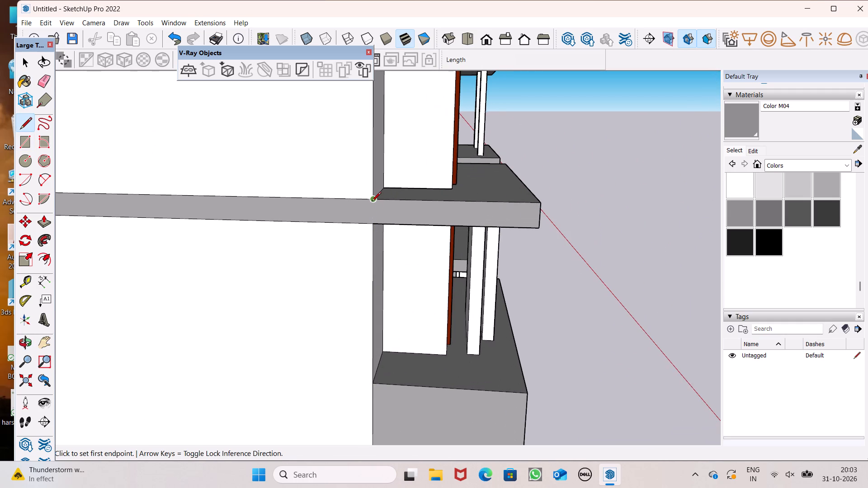
scroll(372, 220, "up", 9)
left_click(377, 231)
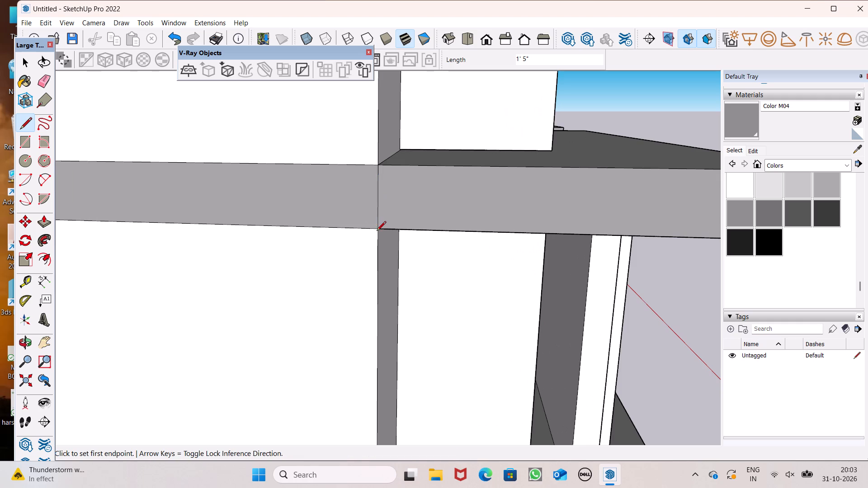
Erase both long edges of the grey floor band on the side wall beside that slab.
scroll(433, 210, "down", 3)
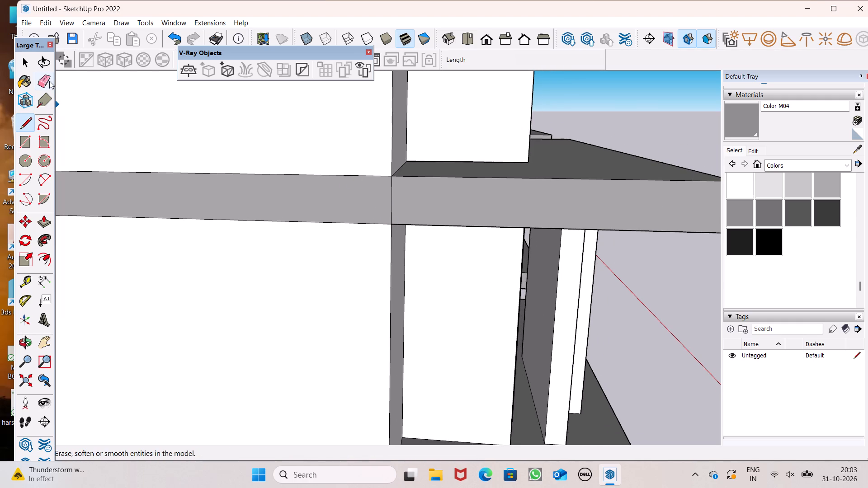
left_click(49, 81)
left_click_drag(256, 150, 284, 229)
scroll(317, 147, "down", 7)
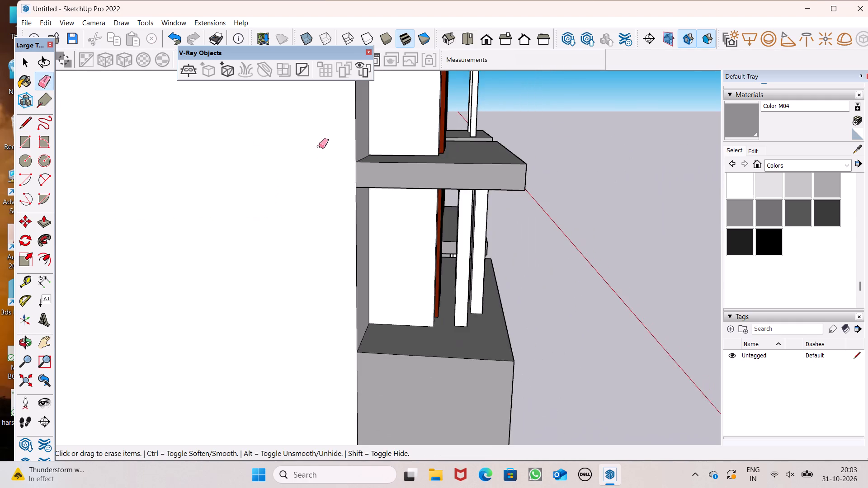
scroll(321, 149, "down", 6)
scroll(370, 123, "down", 4)
Choose Wood Veneer 02 from the Wood materials and paint the front of the strip beside the wide pillar in the right lower frame.
middle_click_drag(458, 163, 299, 203)
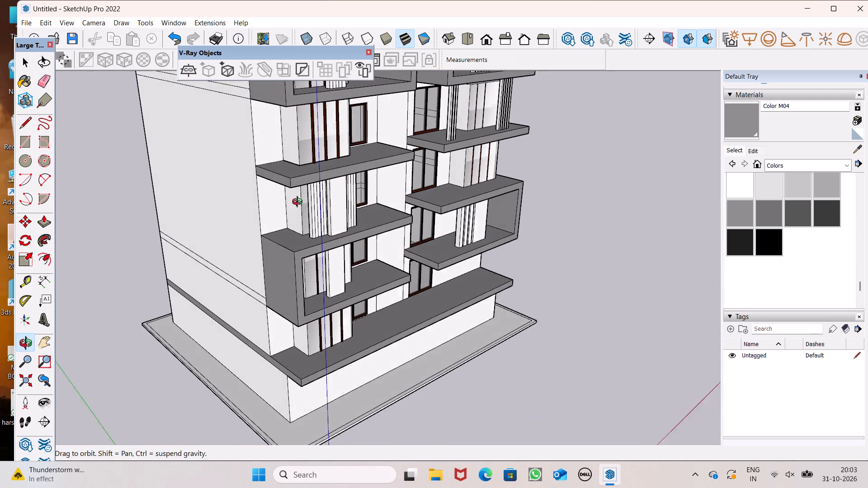
middle_click_drag(299, 203, 308, 201)
scroll(541, 208, "down", 3)
middle_click_drag(586, 231, 305, 231)
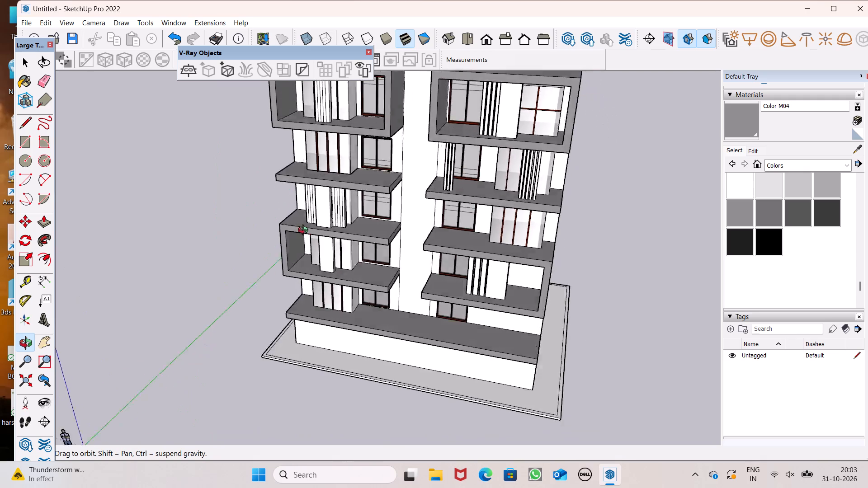
middle_click_drag(305, 231, 415, 181)
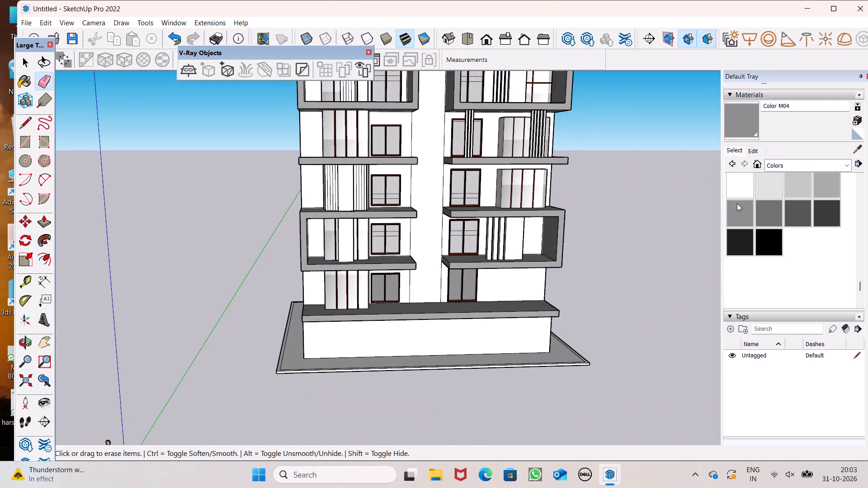
left_click(778, 163)
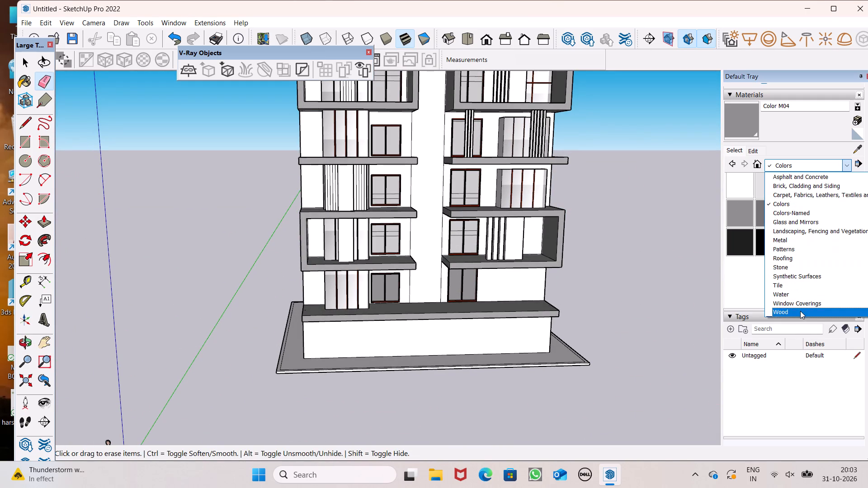
left_click(800, 311)
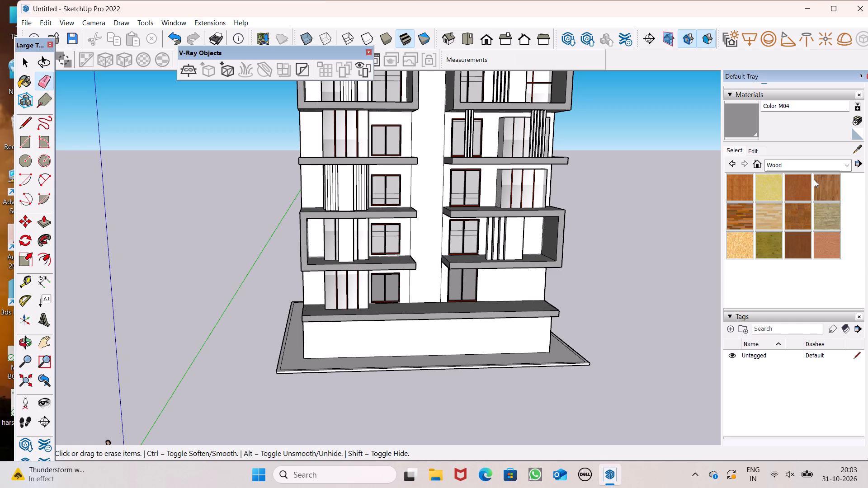
left_click(825, 255)
scroll(643, 154, "up", 3)
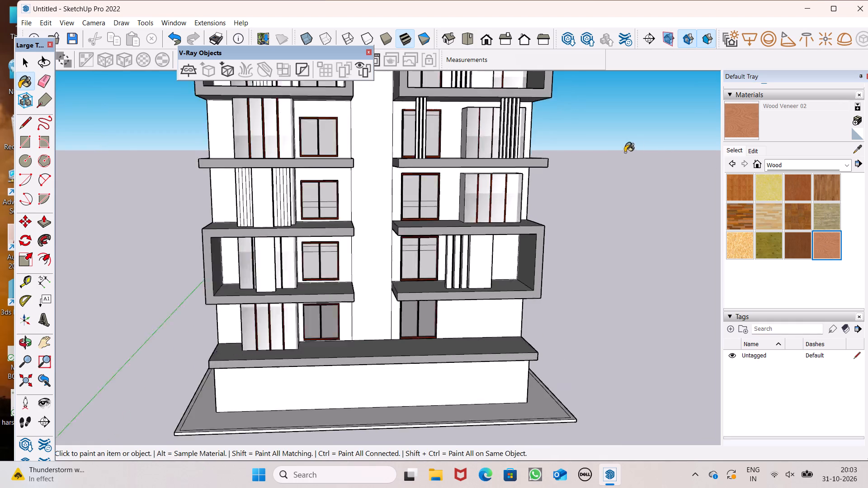
scroll(625, 152, "up", 3)
scroll(534, 149, "down", 5)
scroll(410, 163, "up", 7)
scroll(422, 169, "down", 1)
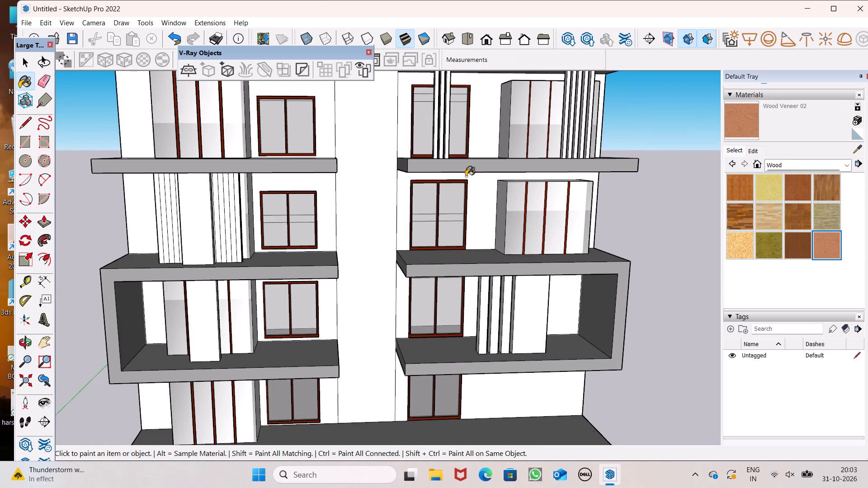
scroll(466, 176, "down", 3)
middle_click_drag(519, 219, 452, 154)
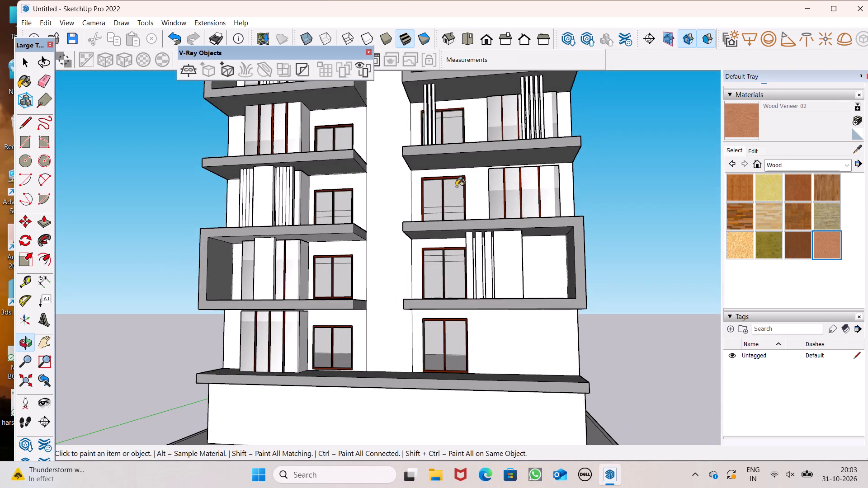
scroll(475, 260, "up", 8)
middle_click_drag(514, 338, 536, 400)
scroll(536, 400, "up", 6)
left_click(501, 357)
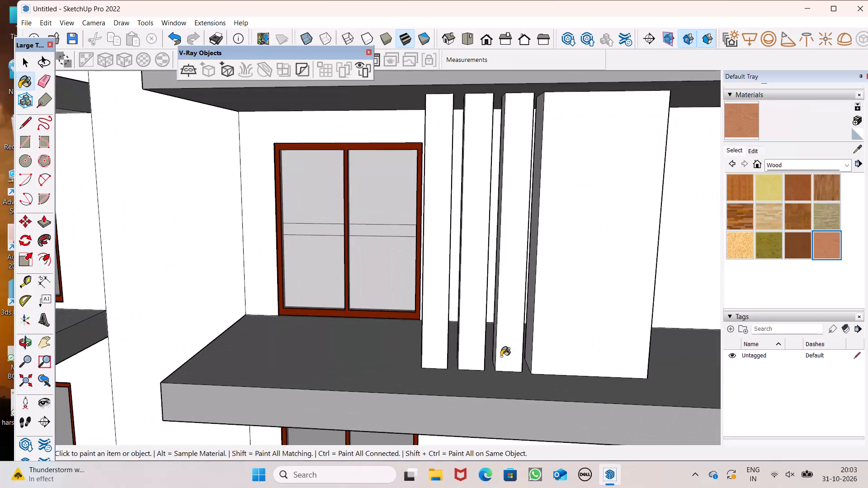
Paint the fronts of the other two strips and the window-facing sides of all three with Wood Veneer 02.
middle_click_drag(479, 328, 579, 340)
scroll(527, 292, "up", 3)
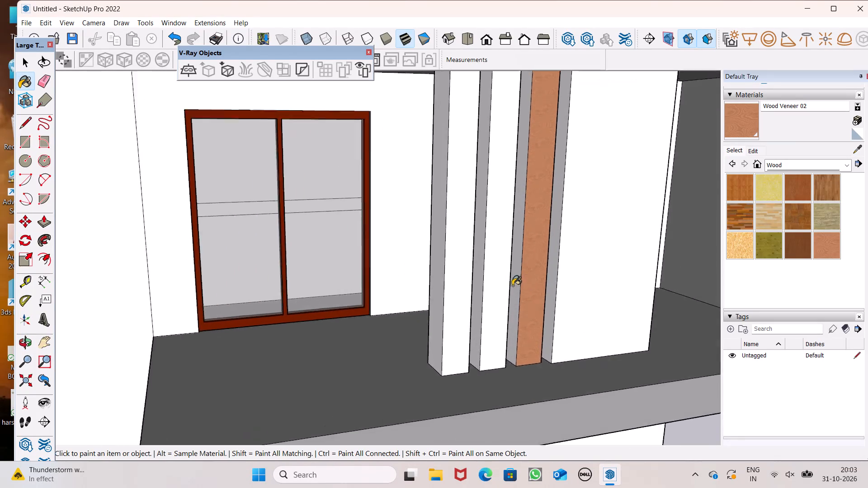
scroll(512, 286, "up", 3)
left_click(517, 273)
left_click(471, 275)
left_click(470, 267)
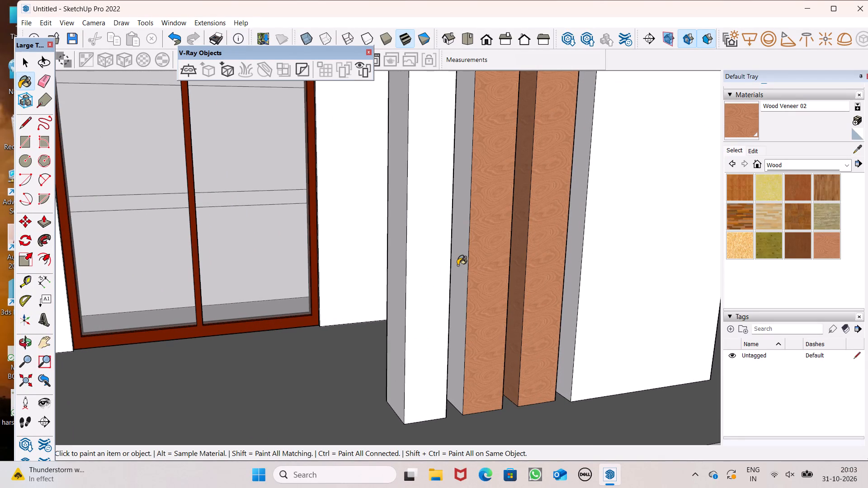
left_click(458, 264)
left_click(426, 267)
left_click(400, 272)
Paint the sides of the three strips that face the wide pillar with Wood Veneer 02.
middle_click_drag(558, 272, 350, 277)
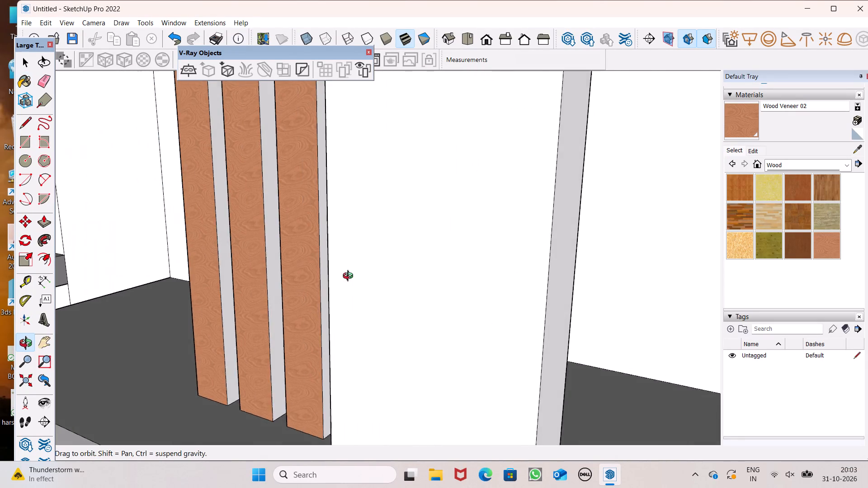
middle_click_drag(350, 277, 350, 270)
scroll(547, 206, "down", 6)
scroll(404, 250, "up", 6)
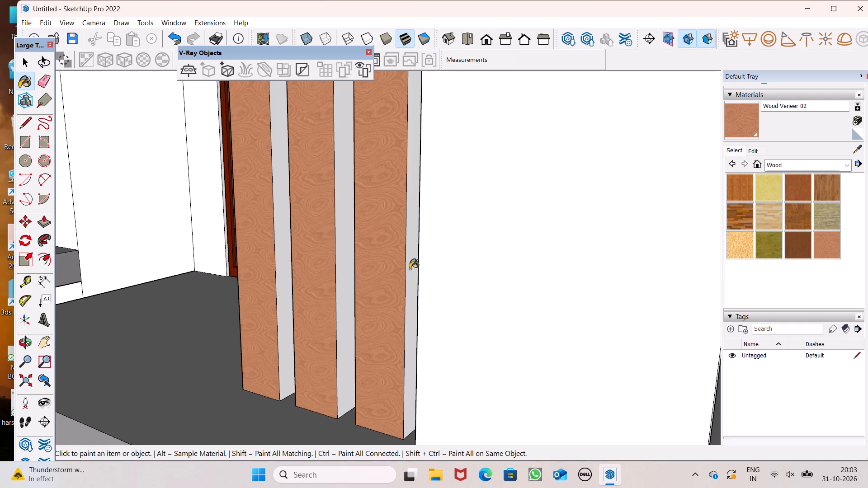
left_click(410, 269)
left_click(340, 263)
left_click(284, 263)
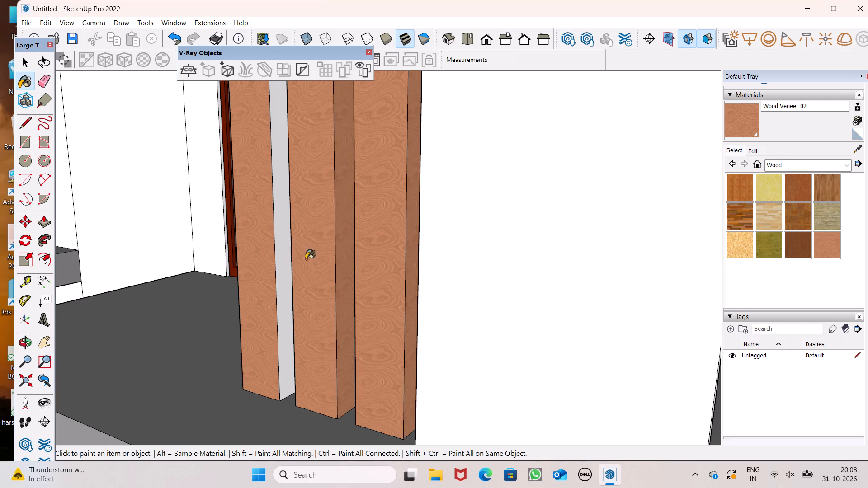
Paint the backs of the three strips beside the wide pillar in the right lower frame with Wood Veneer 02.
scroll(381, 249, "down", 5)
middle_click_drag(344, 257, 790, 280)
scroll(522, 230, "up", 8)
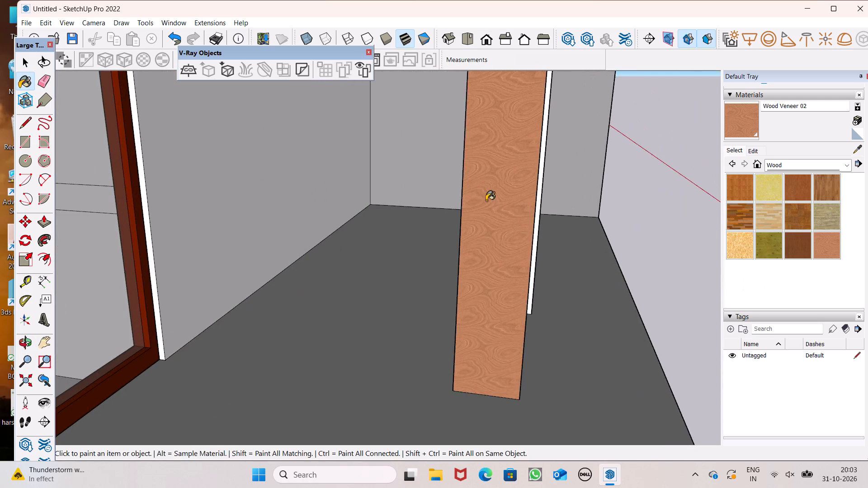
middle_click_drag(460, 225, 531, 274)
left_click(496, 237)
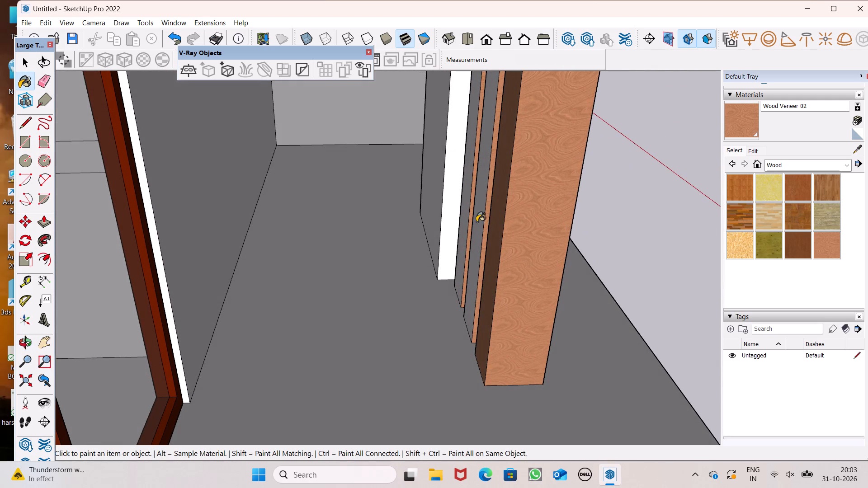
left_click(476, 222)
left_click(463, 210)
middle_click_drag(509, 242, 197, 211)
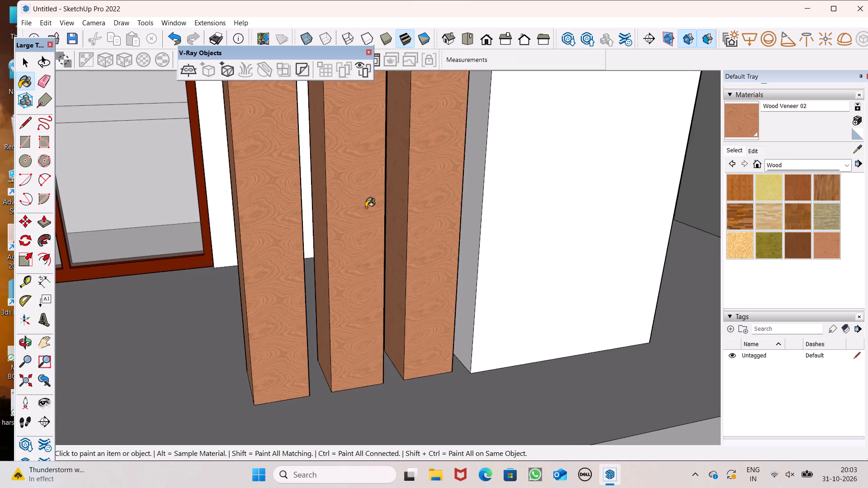
Choose Wood Board Cork from the Wood materials and paint one strip front before the window on the right balcony below the upper frame.
scroll(366, 207, "down", 15)
scroll(384, 237, "down", 6)
middle_click_drag(577, 297, 534, 296)
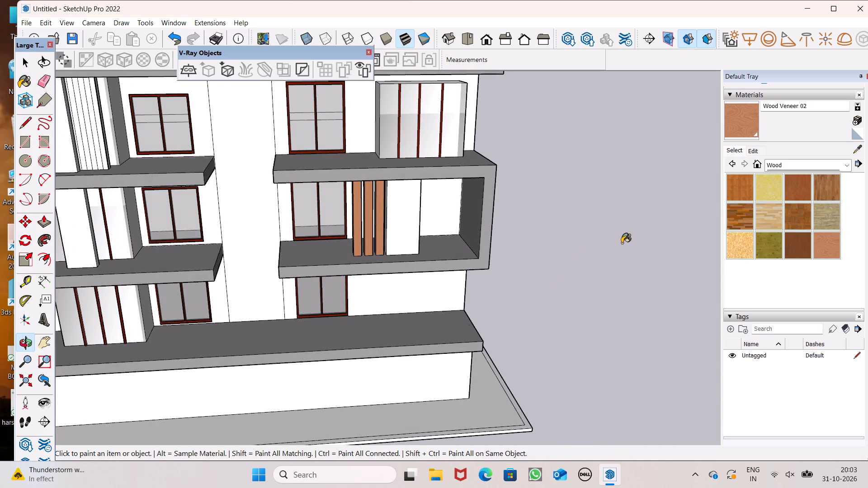
scroll(622, 241, "down", 4)
middle_click_drag(638, 263, 627, 228)
left_click(769, 193)
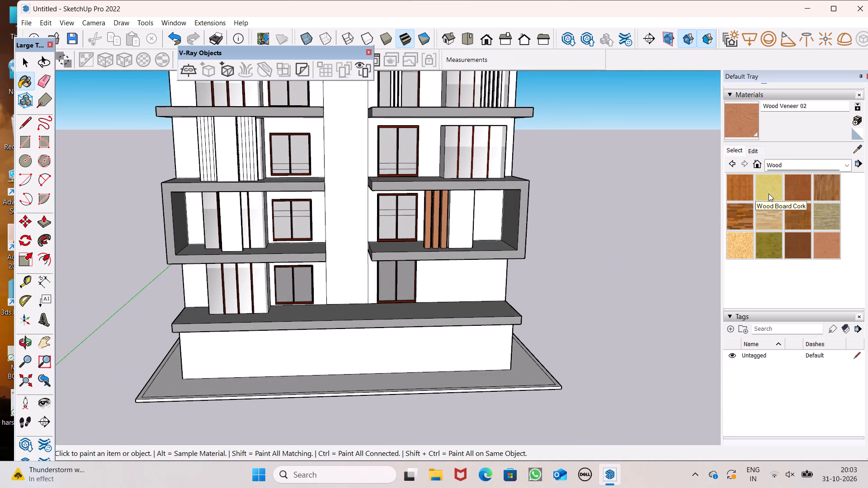
scroll(436, 139, "up", 2)
scroll(448, 203, "down", 6)
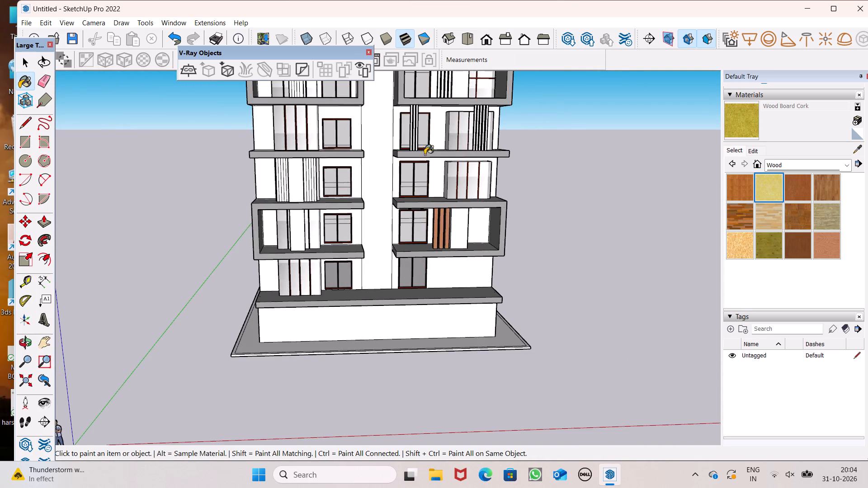
scroll(401, 125, "up", 6)
scroll(451, 134, "up", 10)
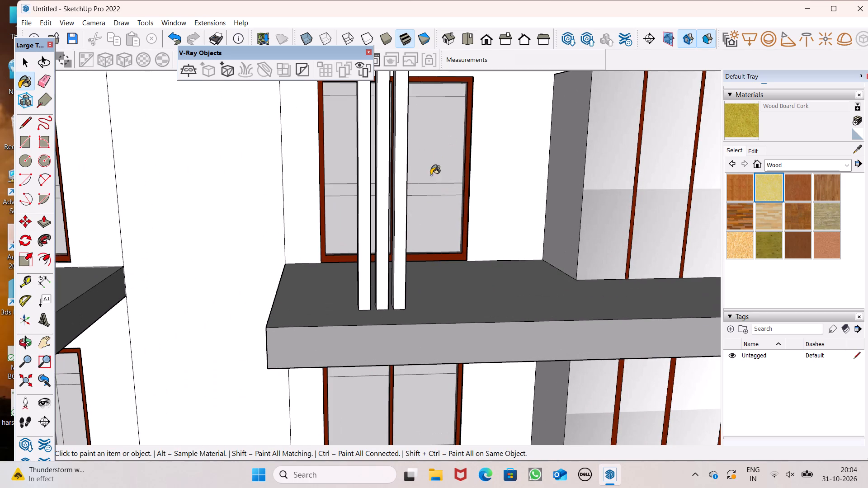
scroll(397, 236, "up", 5)
left_click(401, 231)
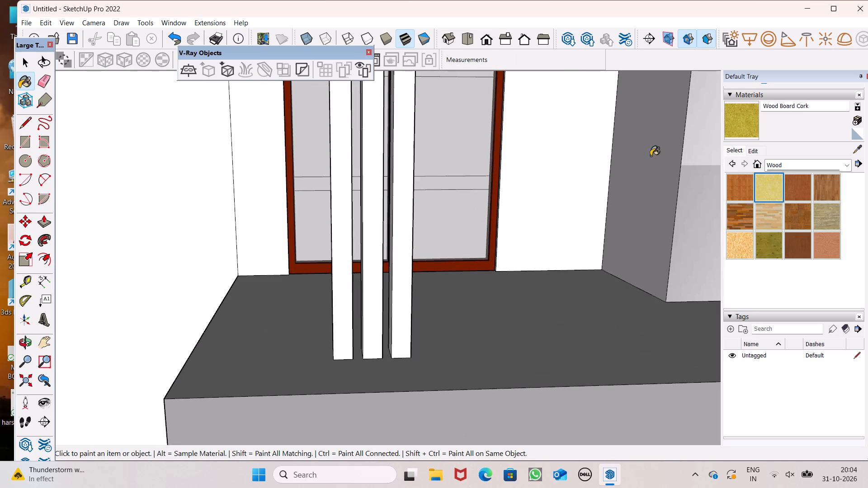
Edit the Wood Board Cork colour to red 233 and blue 166.
left_click(752, 152)
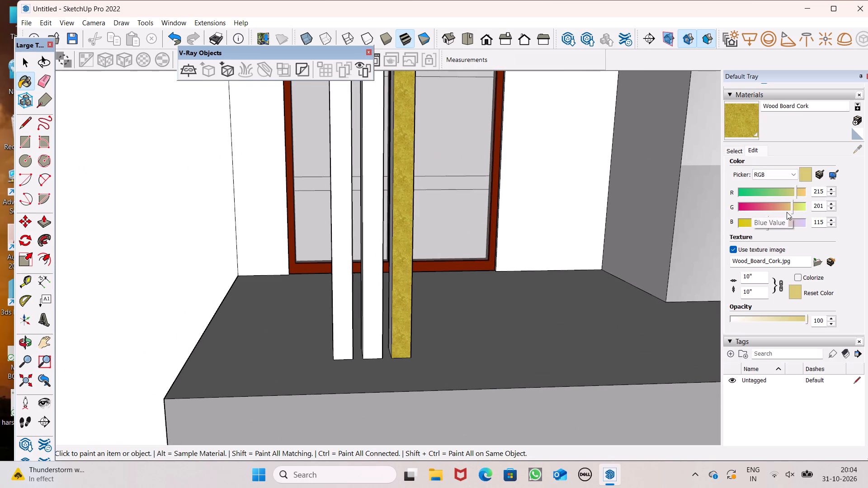
left_click(802, 188)
left_click(802, 191)
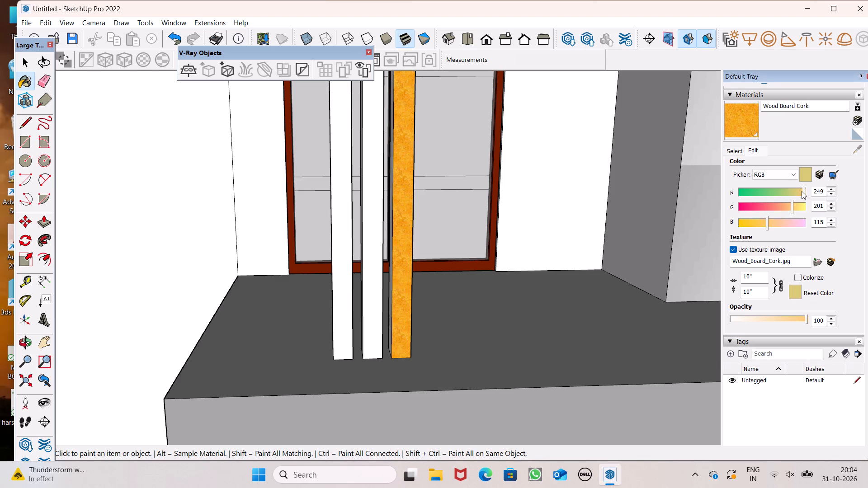
left_click(798, 191)
left_click(794, 191)
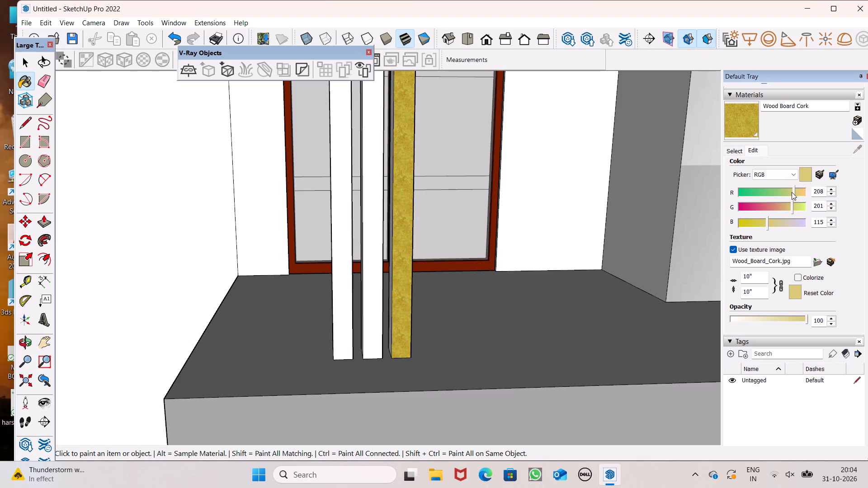
left_click(795, 192)
left_click(774, 224)
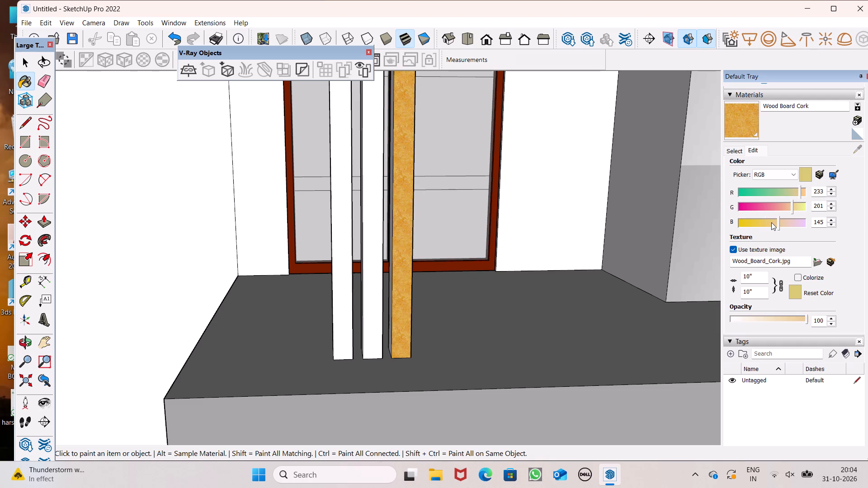
left_click_drag(775, 221, 768, 226)
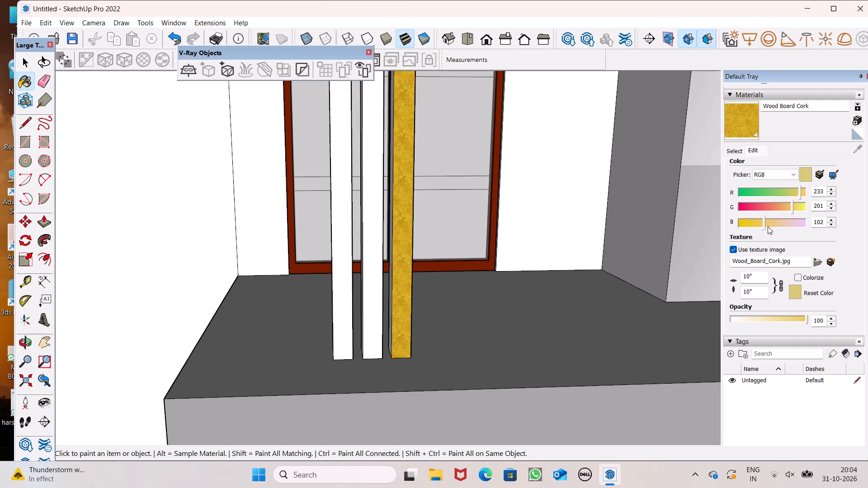
left_click_drag(768, 226, 783, 226)
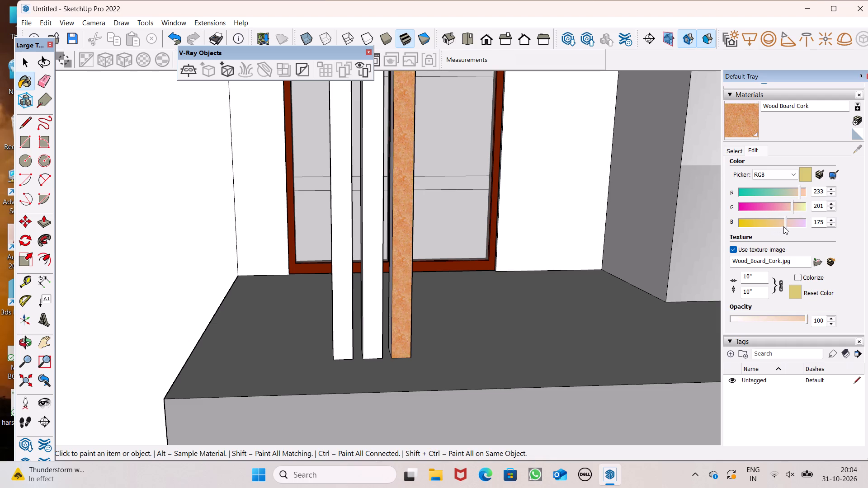
left_click_drag(783, 226, 781, 226)
Paint the other two strip fronts and the sides of all three facing the balcony's inner end with Wood Board Cork.
scroll(454, 168, "down", 10)
middle_click_drag(445, 202, 444, 202)
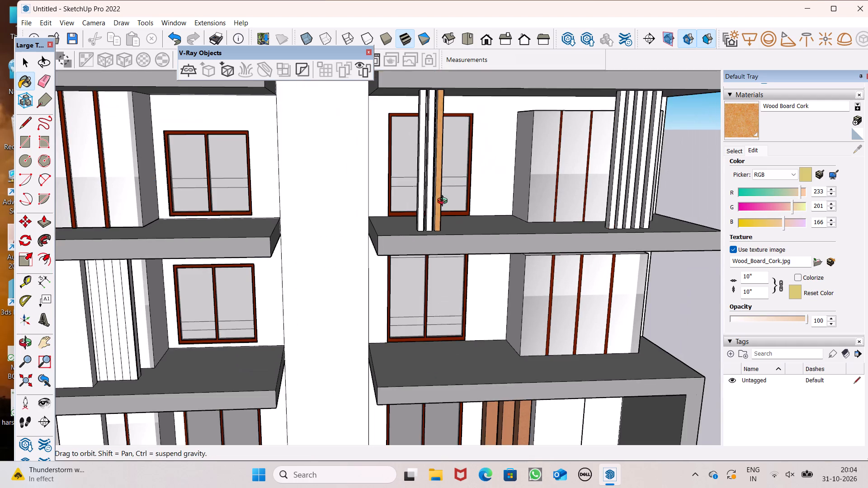
middle_click_drag(444, 202, 432, 263)
scroll(434, 260, "up", 15)
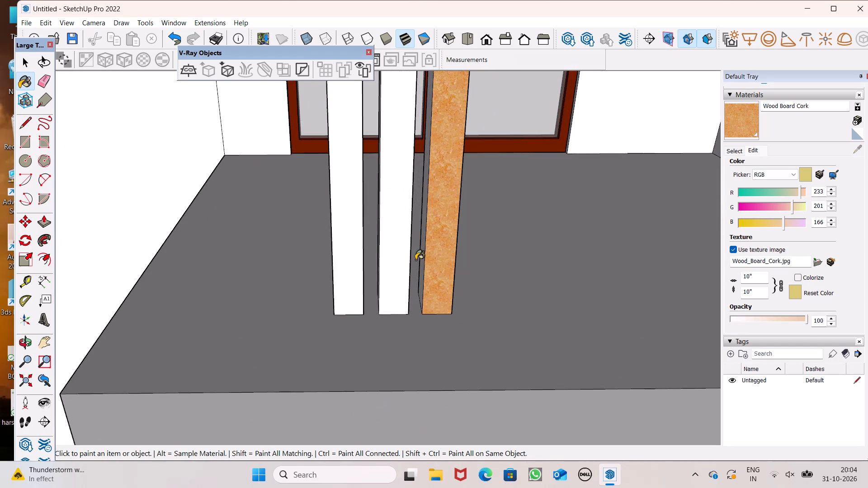
left_click(415, 260)
key("ctrl+z")
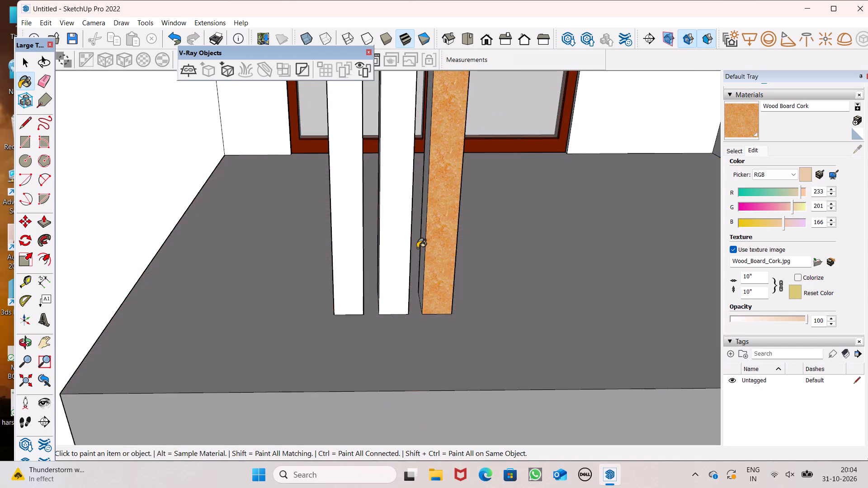
middle_click_drag(417, 248, 528, 269)
scroll(493, 267, "up", 4)
left_click(439, 263)
left_click(459, 271)
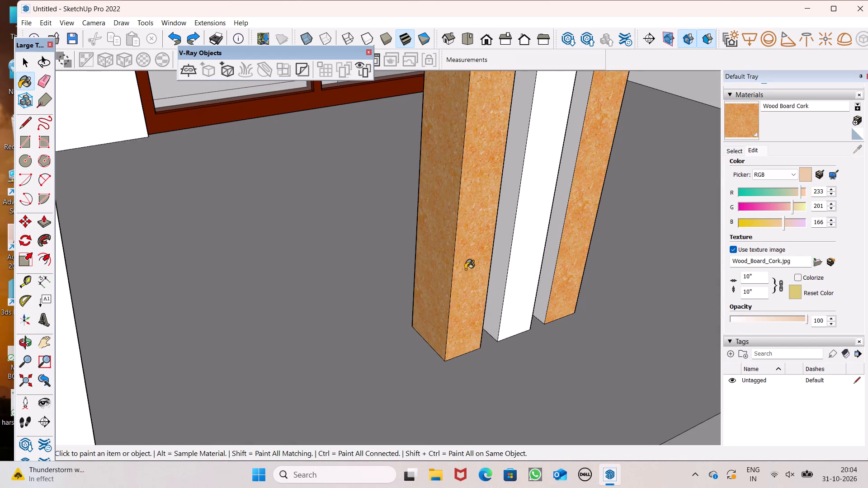
left_click(505, 262)
left_click(524, 258)
left_click(555, 250)
scroll(514, 202, "down", 5)
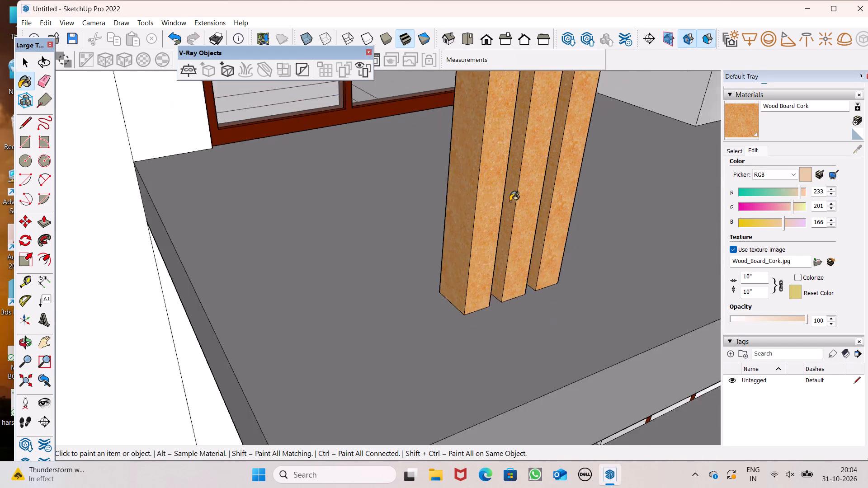
Paint the window-facing backs of these three balcony strips with Wood Board Cork.
scroll(510, 201, "down", 2)
middle_click_drag(536, 262, 99, 209)
scroll(109, 155, "up", 2)
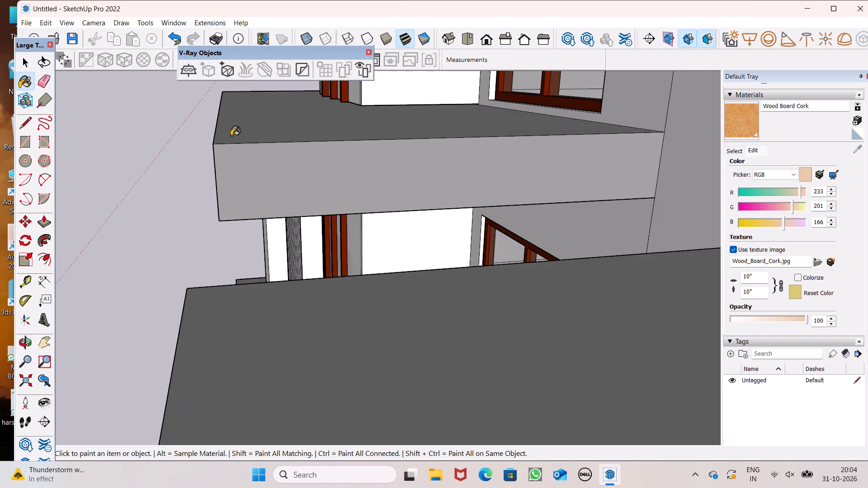
scroll(232, 151, "down", 4)
left_click(461, 241)
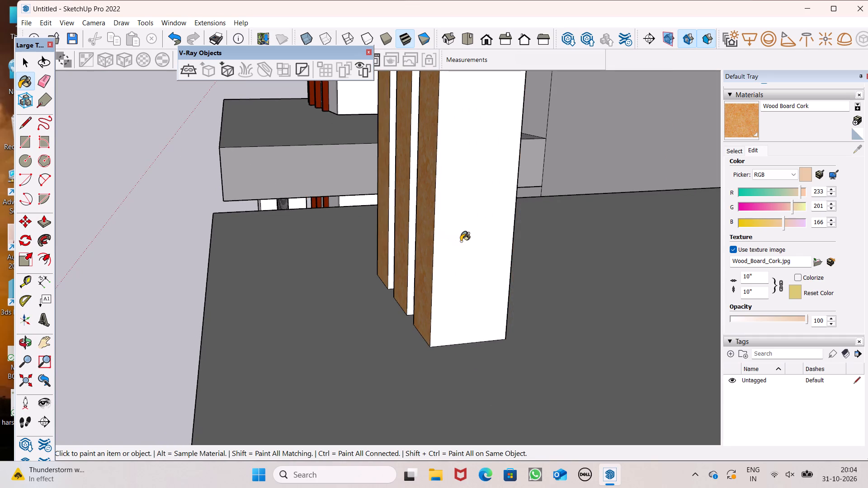
scroll(398, 240, "up", 6)
left_click(417, 238)
left_click(383, 211)
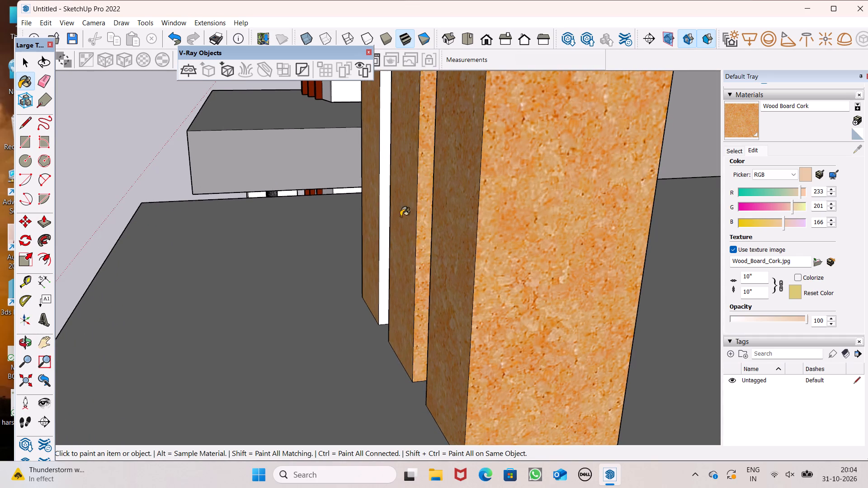
Paint the remaining sides of the three balcony strips with Wood Board Cork, leaving the floor slab grey.
scroll(470, 238, "down", 2)
middle_click_drag(499, 263, 314, 277)
left_click(421, 268)
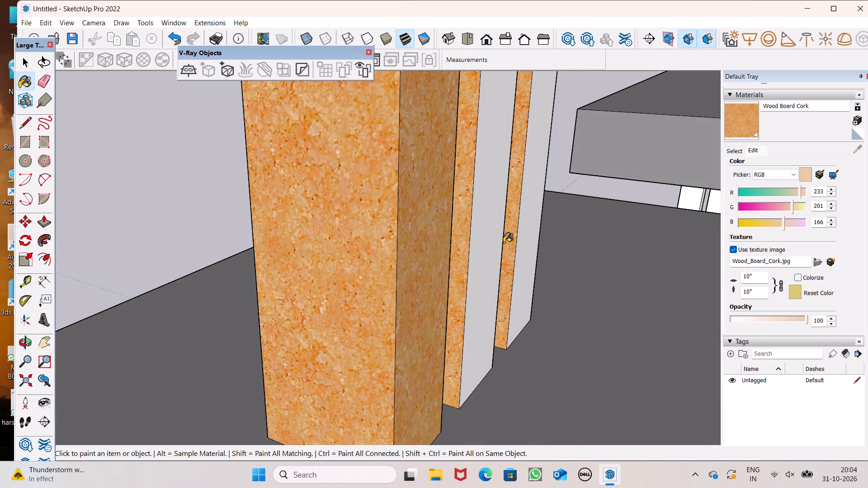
left_click(504, 243)
left_click(543, 219)
key("ctrl+z")
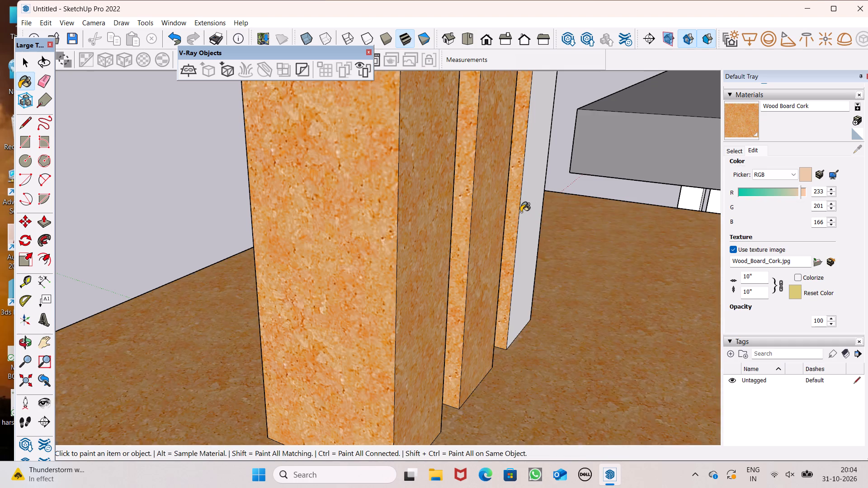
left_click(523, 206)
Repaint the fronts and window-facing sides of the three strips in the right lower frame with Wood Board Cork.
middle_click_drag(321, 229, 684, 242)
scroll(682, 243, "up", 1)
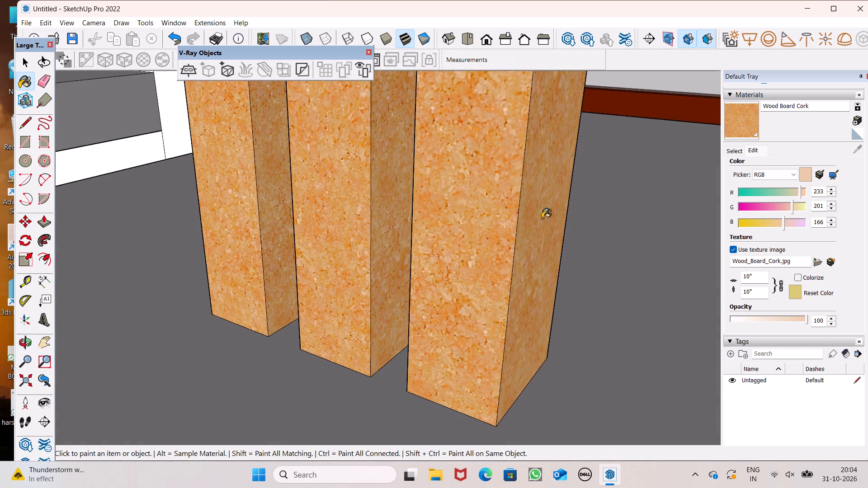
scroll(430, 200, "down", 20)
scroll(430, 200, "down", 18)
middle_click_drag(457, 280, 467, 277)
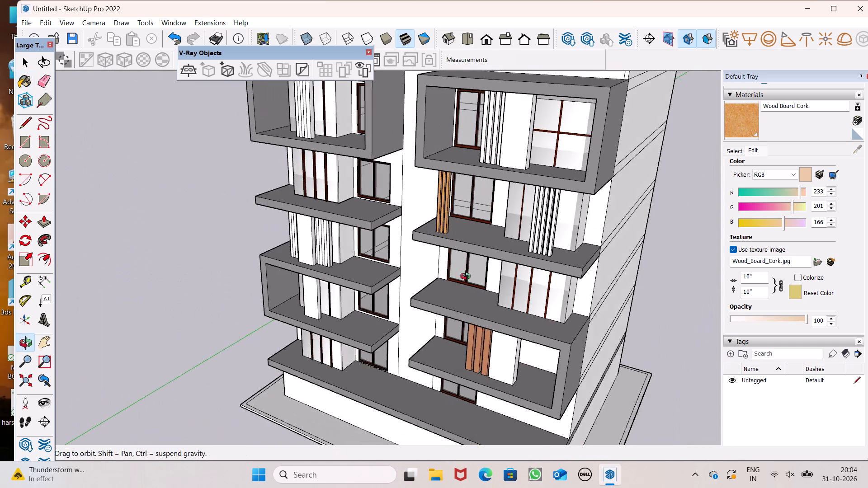
middle_click_drag(467, 277, 578, 254)
scroll(528, 316, "up", 8)
middle_click_drag(459, 351, 552, 333)
scroll(481, 310, "up", 6)
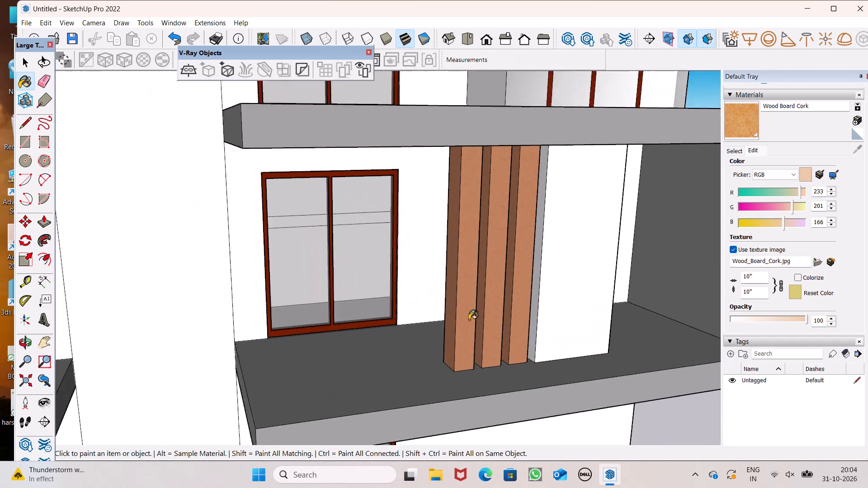
scroll(469, 320, "up", 2)
left_click(466, 330)
left_click(438, 332)
left_click_drag(446, 336, 451, 336)
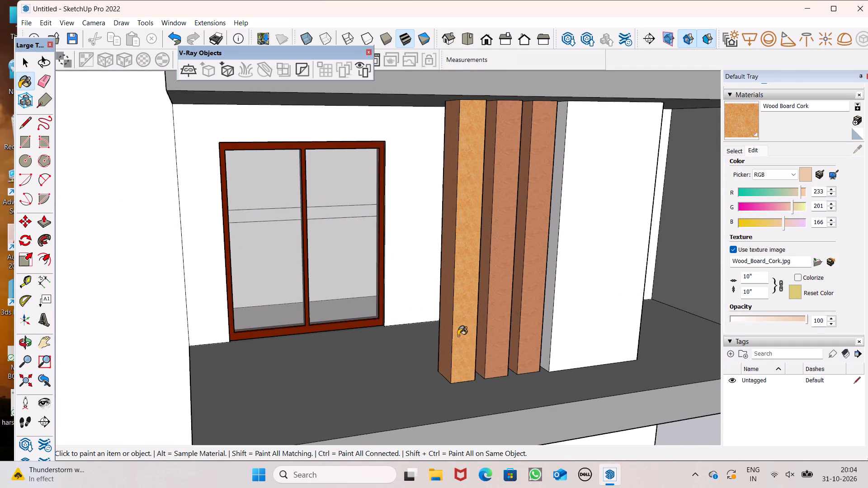
scroll(477, 333, "up", 8)
left_click(484, 340)
left_click(511, 344)
scroll(560, 319, "up", 4)
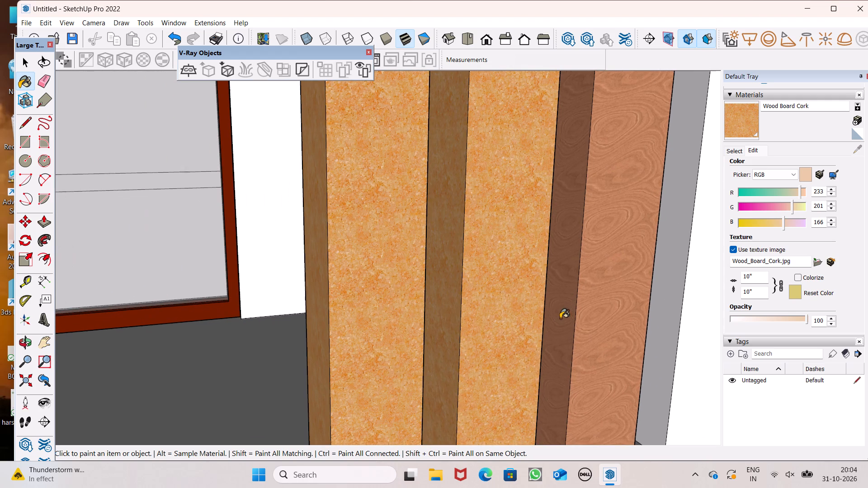
left_click(560, 317)
left_click(585, 324)
Repaint the backs of the three strips in the right lower frame with Wood Board Cork.
scroll(547, 307, "down", 5)
middle_click_drag(393, 331, 689, 352)
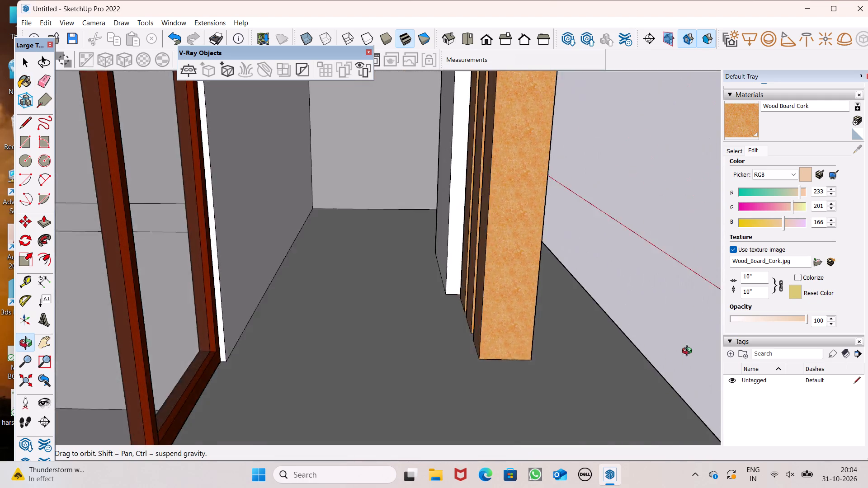
middle_click_drag(689, 352, 726, 348)
scroll(531, 302, "up", 7)
middle_click_drag(462, 314, 554, 331)
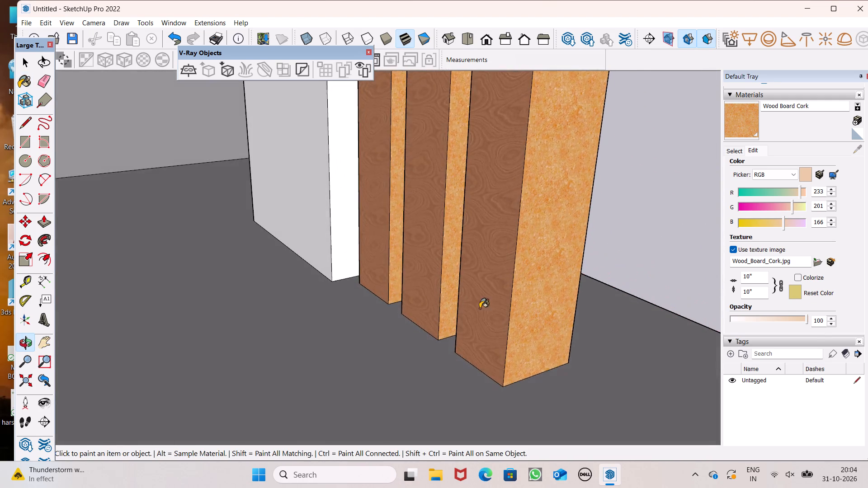
scroll(473, 308, "up", 3)
left_click(467, 309)
left_click_drag(416, 293, 412, 289)
left_click(346, 260)
Repaint the remaining sides facing the white panel on the three right lower frame strips with Wood Board Cork.
middle_click_drag(479, 305, 429, 319)
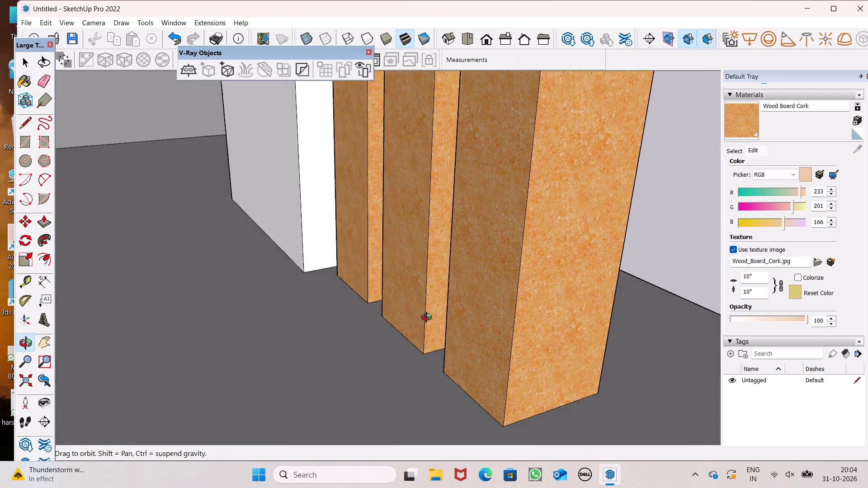
middle_click_drag(429, 319, 86, 308)
scroll(502, 212, "down", 5)
scroll(534, 231, "down", 4)
middle_click_drag(542, 270, 332, 315)
scroll(498, 287, "down", 6)
middle_click_drag(435, 285, 378, 252)
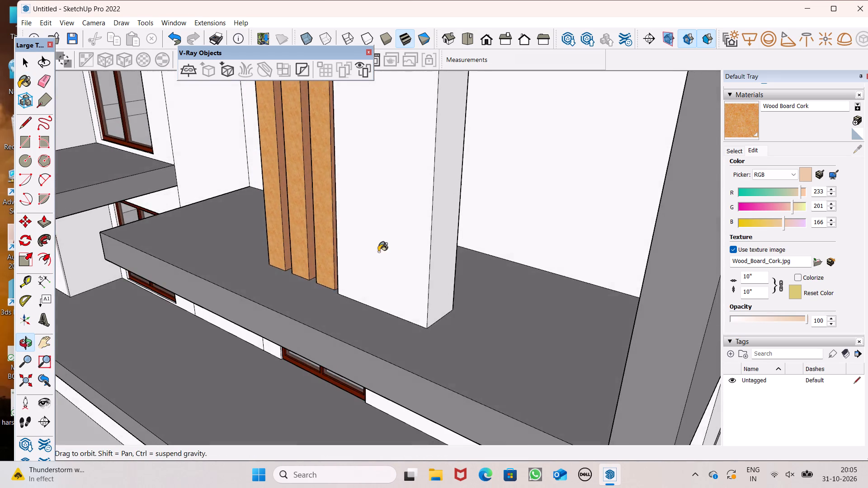
middle_click_drag(378, 252, 381, 255)
scroll(325, 252, "up", 15)
left_click(362, 257)
scroll(367, 244, "down", 2)
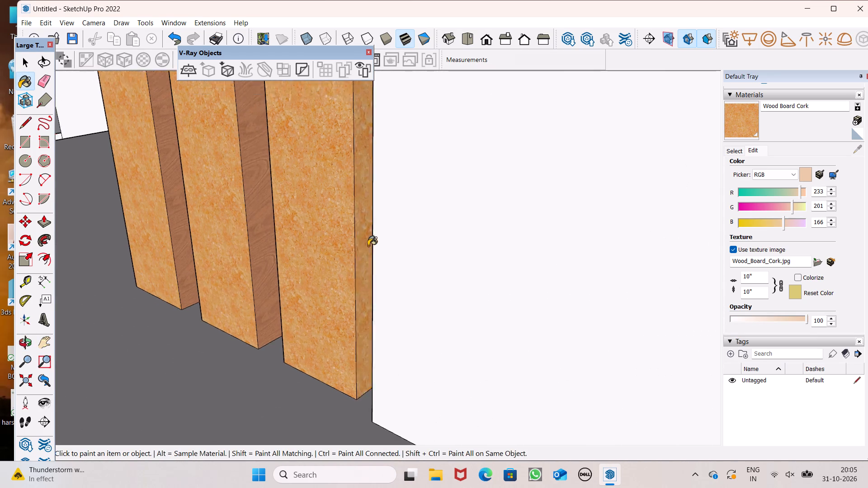
scroll(368, 246, "down", 5)
scroll(292, 235, "up", 5)
left_click(315, 232)
scroll(350, 259, "down", 6)
scroll(274, 210, "up", 5)
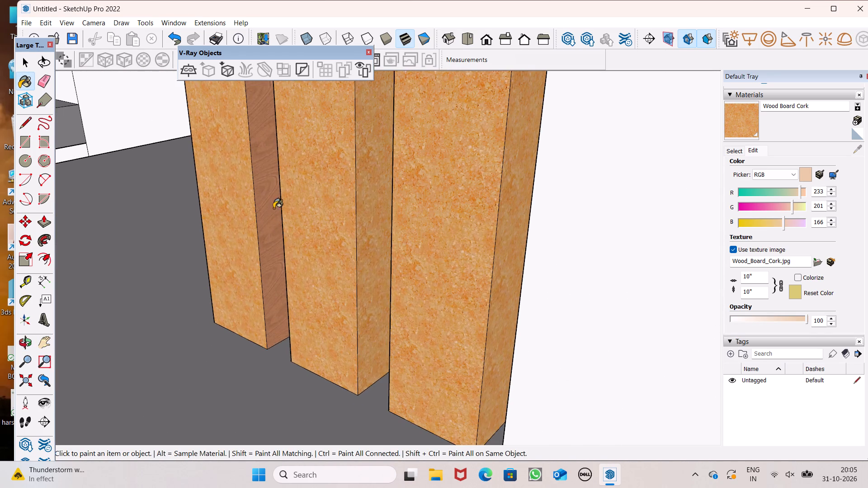
left_click(270, 204)
Paint the outer end side of the five-strip group below the right top frame with Wood Board Cork.
scroll(313, 239, "down", 6)
middle_click_drag(329, 270, 553, 257)
scroll(370, 246, "down", 3)
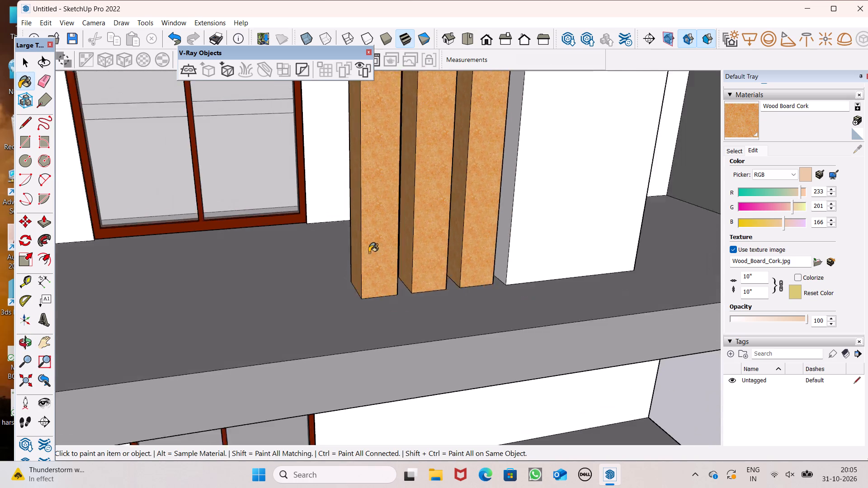
scroll(369, 253, "down", 10)
middle_click_drag(360, 256, 294, 211)
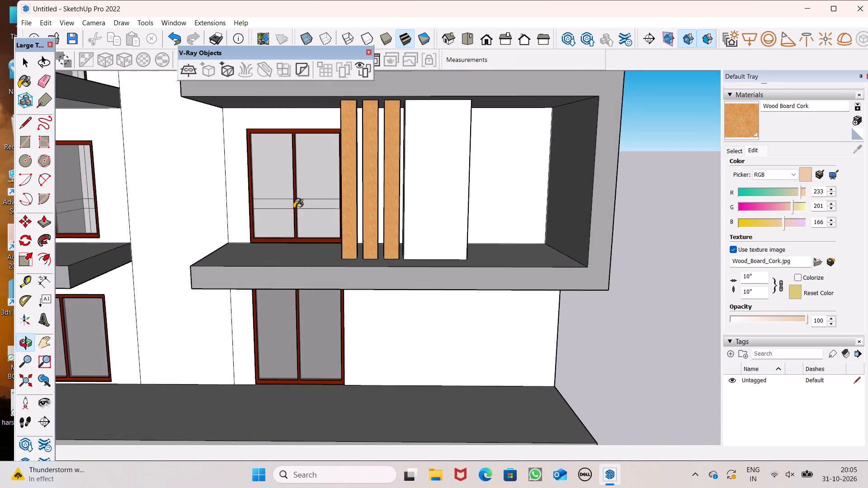
scroll(341, 205, "down", 13)
scroll(391, 191, "down", 3)
middle_click_drag(404, 192, 401, 244)
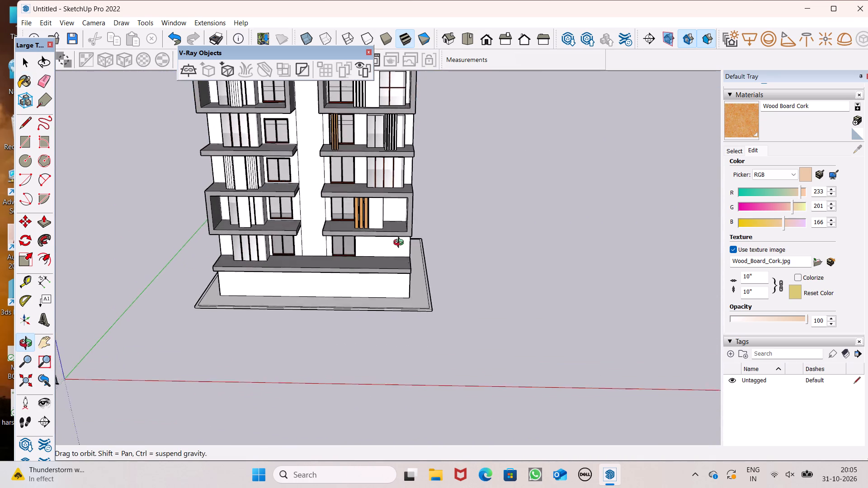
middle_click_drag(401, 244, 401, 248)
scroll(382, 139, "up", 16)
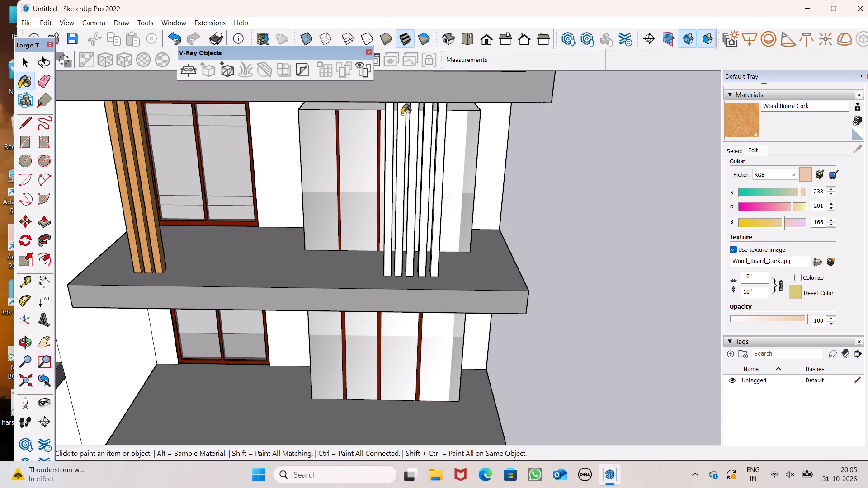
scroll(401, 117, "down", 1)
middle_click_drag(429, 183, 197, 181)
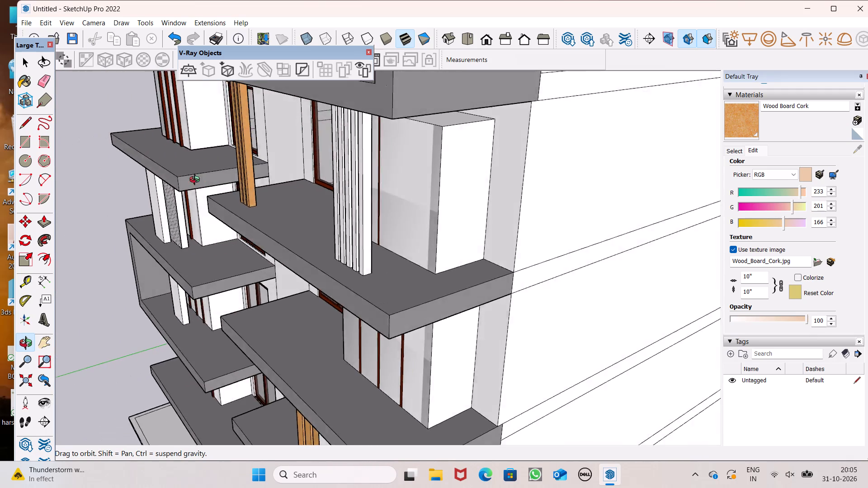
middle_click_drag(197, 181, 194, 181)
scroll(346, 206, "up", 8)
left_click(367, 246)
Paint the front faces of the five strips on that right balcony with Wood Board Cork.
scroll(358, 253, "down", 3)
middle_click_drag(352, 277, 354, 281)
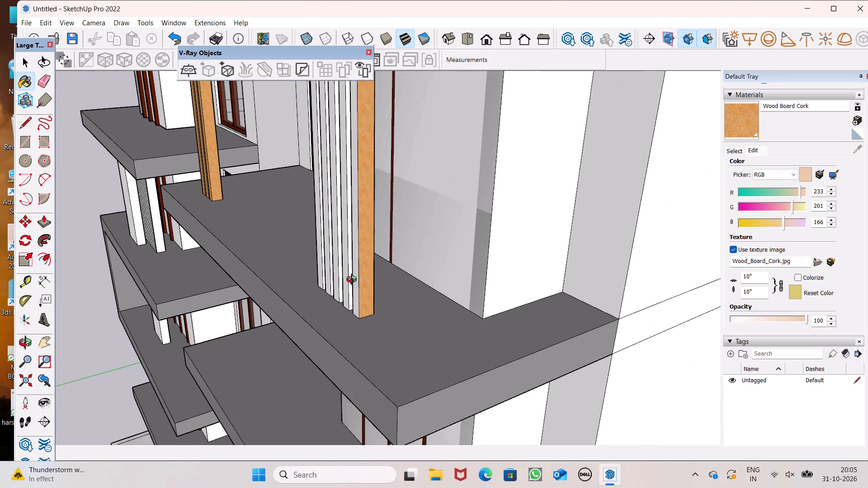
middle_click_drag(354, 281, 500, 289)
scroll(484, 285, "up", 4)
left_click(491, 289)
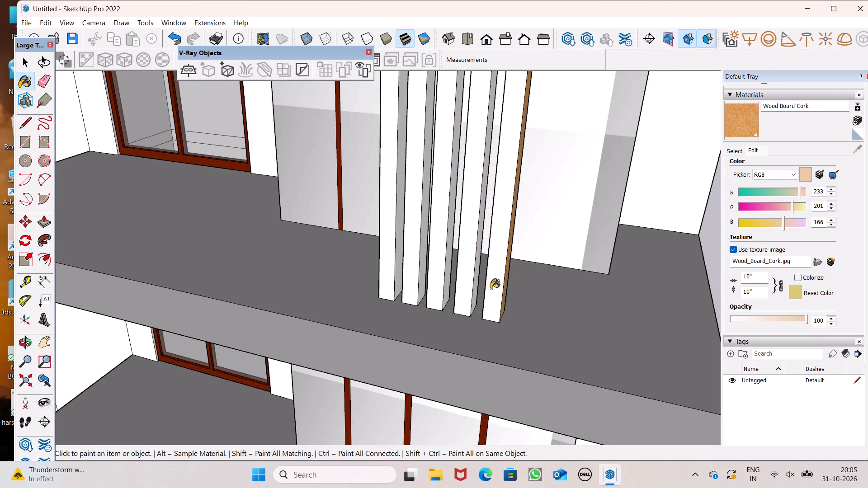
scroll(436, 307, "up", 1)
scroll(447, 298, "down", 3)
middle_click_drag(476, 317, 553, 346)
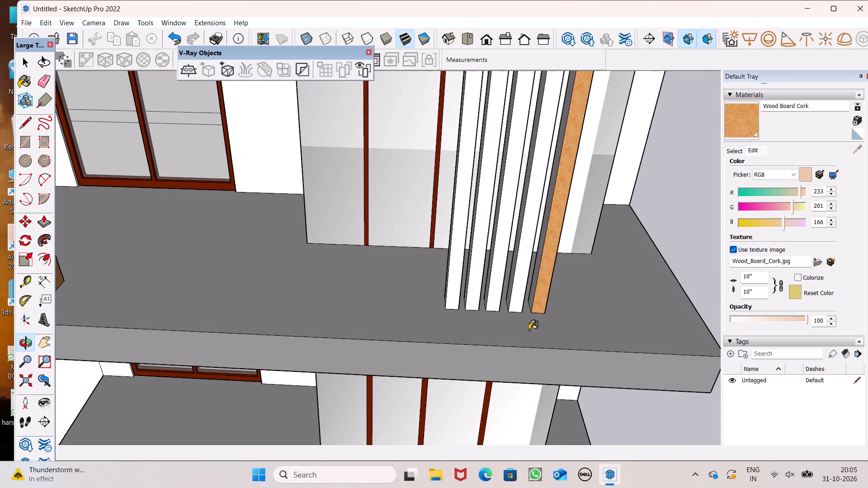
scroll(488, 316, "up", 7)
scroll(446, 296, "up", 5)
left_click(392, 300)
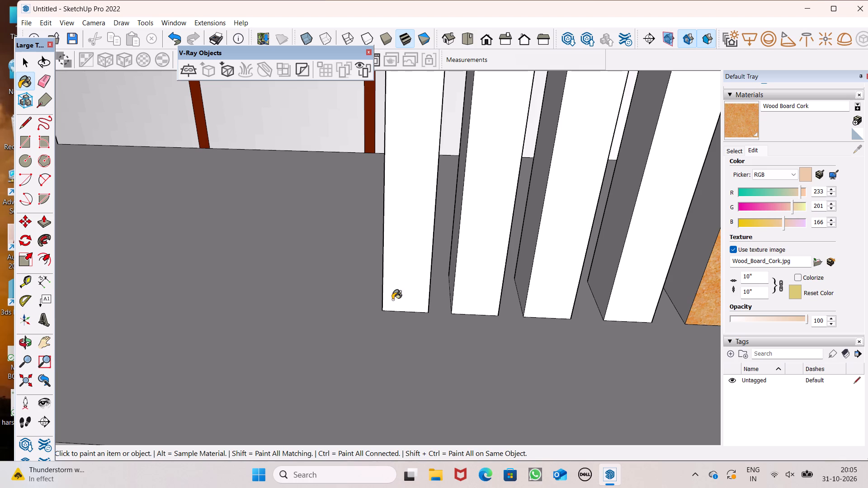
left_click(476, 300)
scroll(462, 293, "down", 5)
scroll(511, 308, "up", 4)
left_click(514, 309)
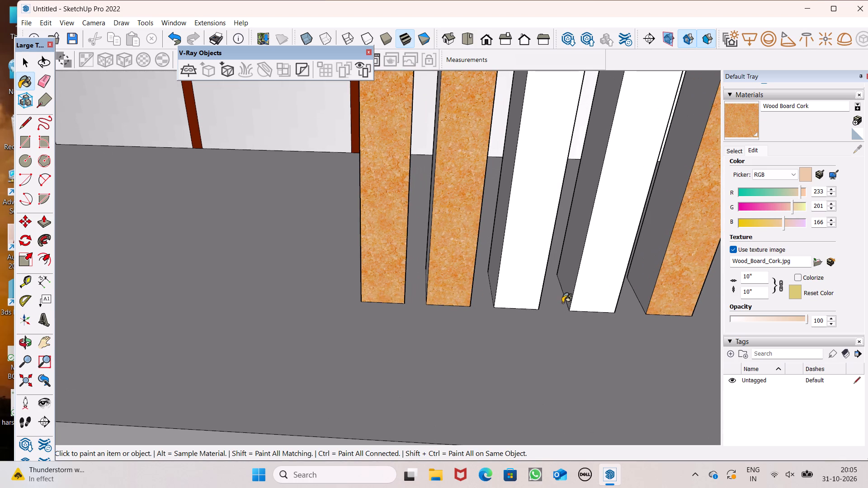
left_click(600, 291)
left_click(519, 288)
Paint the sides facing the building's centre on all five strips with Wood Board Cork.
middle_click_drag(518, 288, 557, 314)
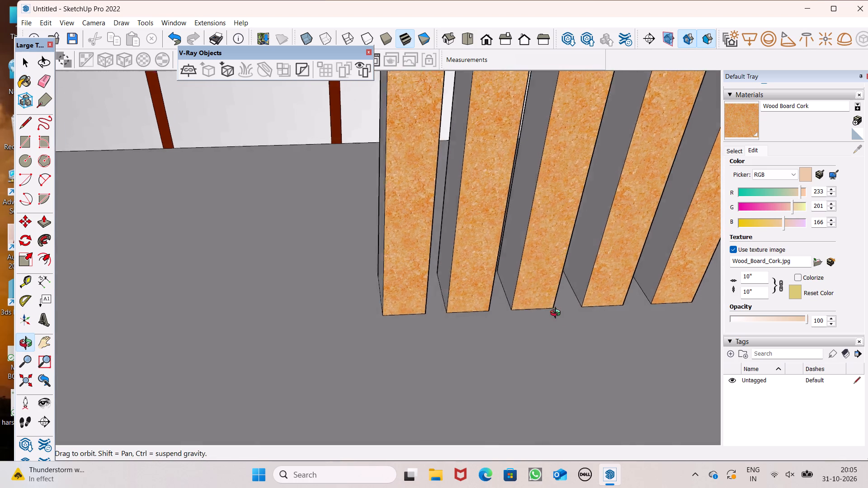
middle_click_drag(557, 314, 716, 284)
scroll(520, 261, "up", 2)
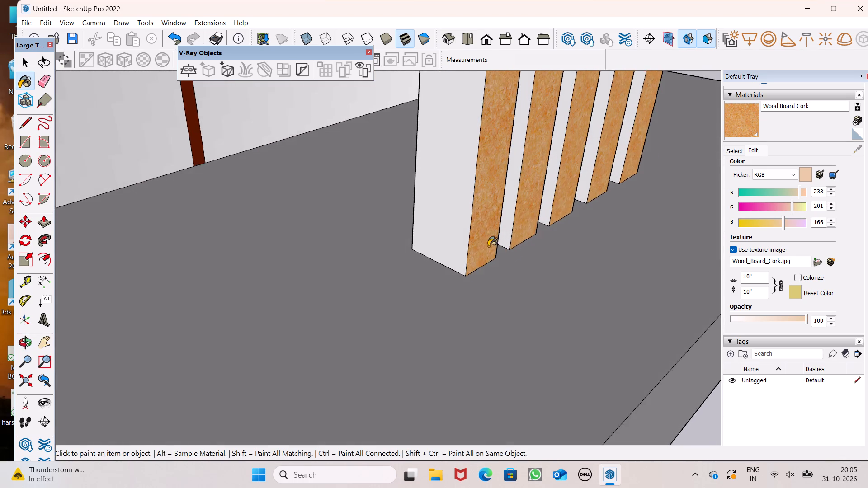
scroll(488, 246, "up", 1)
left_click(444, 216)
scroll(444, 216, "down", 4)
middle_click_drag(450, 226, 396, 248)
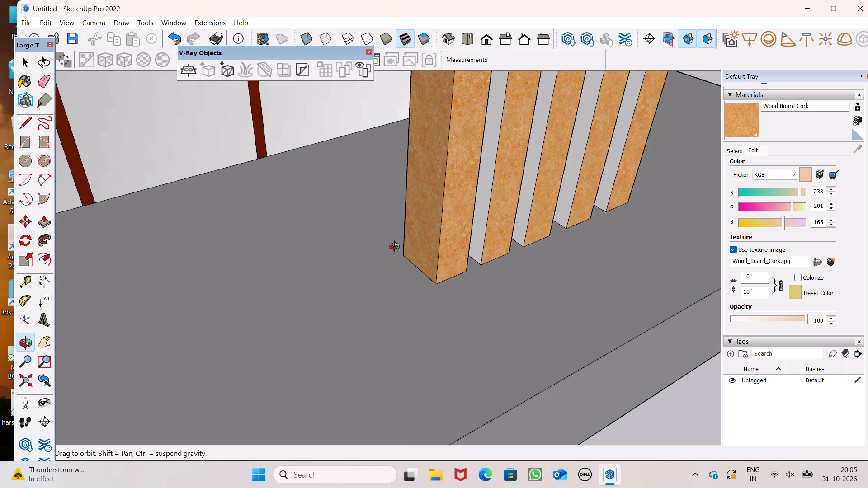
middle_click_drag(396, 248, 386, 244)
scroll(509, 221, "up", 6)
left_click(449, 215)
scroll(562, 213, "up", 2)
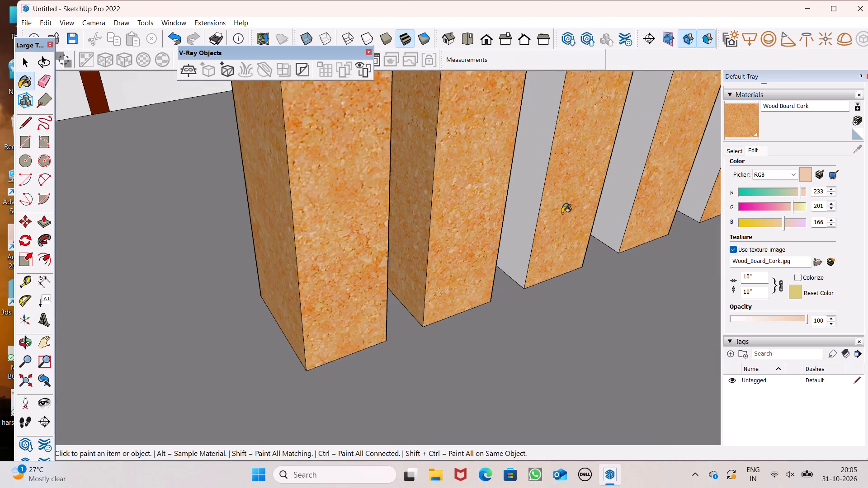
scroll(562, 213, "up", 1)
left_click(519, 205)
scroll(462, 207, "down", 5)
scroll(561, 192, "up", 3)
left_click(570, 182)
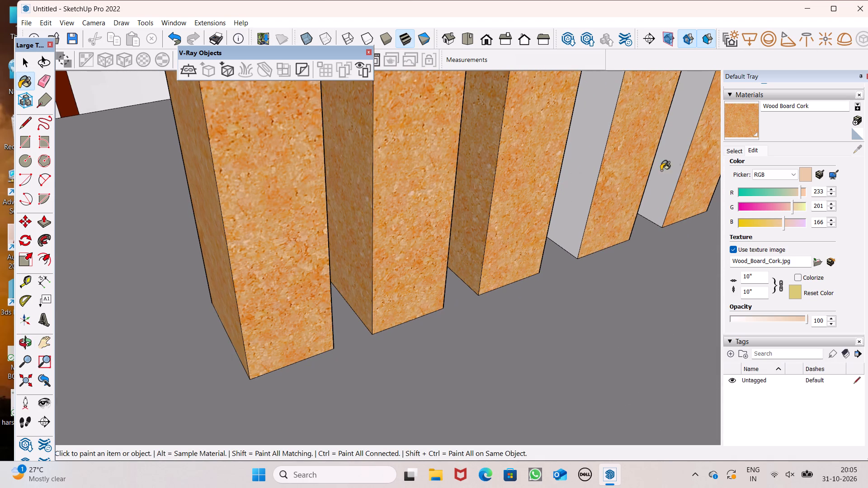
left_click(675, 168)
Paint the backs of the five strips, facing the glazing, with Wood Board Cork.
scroll(476, 220, "down", 5)
middle_click_drag(440, 231, 703, 231)
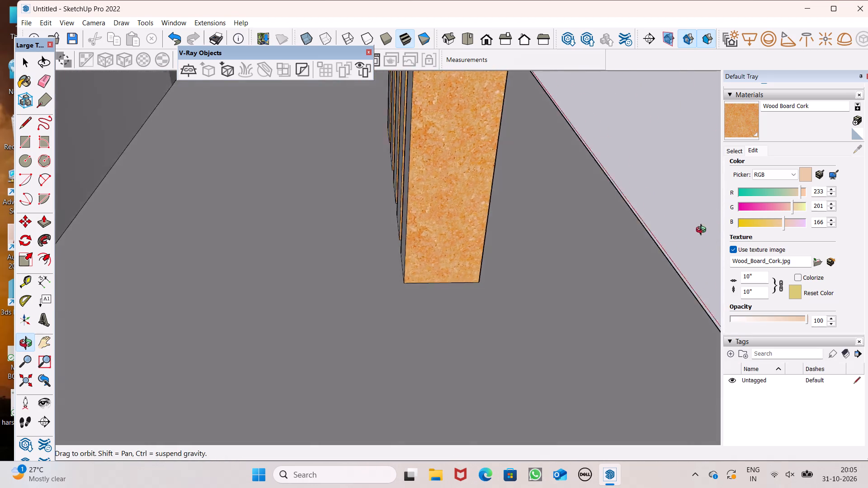
middle_click_drag(703, 231, 786, 217)
scroll(307, 154, "up", 3)
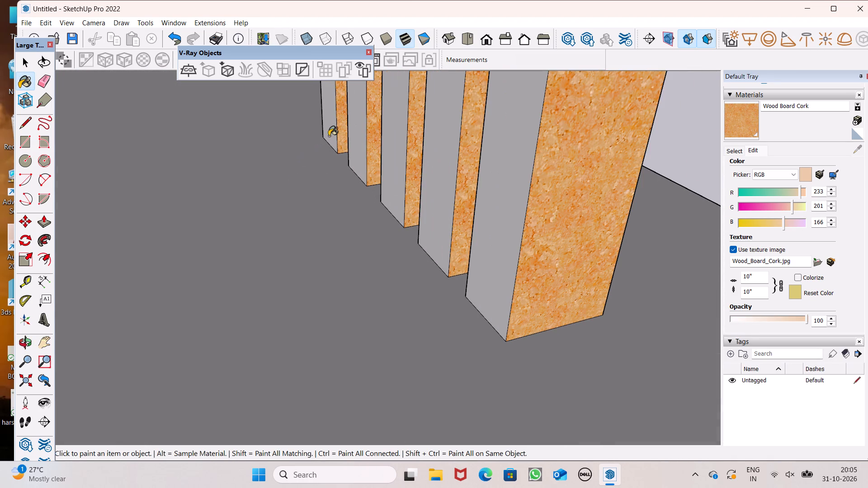
left_click(329, 136)
left_click(365, 146)
left_click(393, 162)
left_click(444, 183)
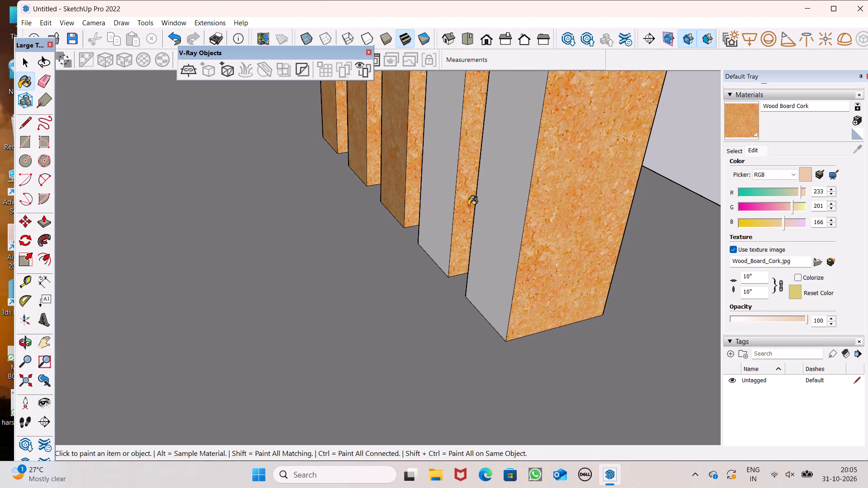
left_click(500, 220)
Paint the remaining inner sides of the other four strips, facing the building's outer edge, with Wood Board Cork.
scroll(500, 217, "down", 3)
middle_click_drag(533, 248, 223, 237)
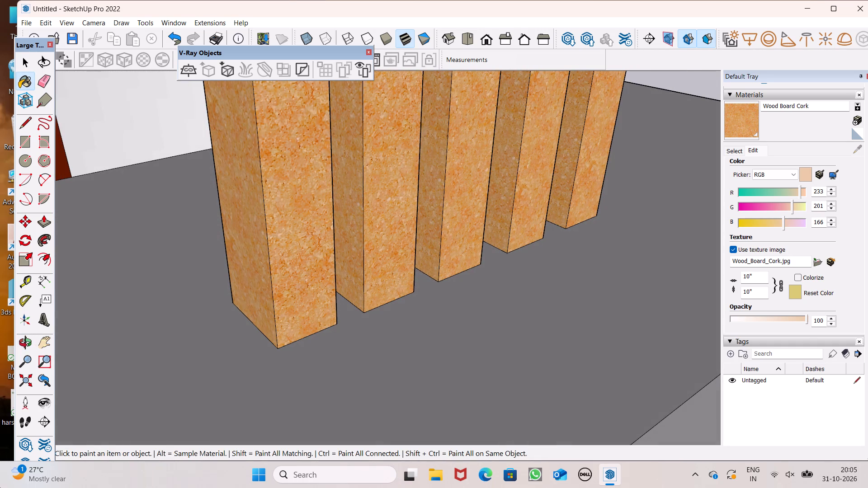
scroll(368, 197, "down", 6)
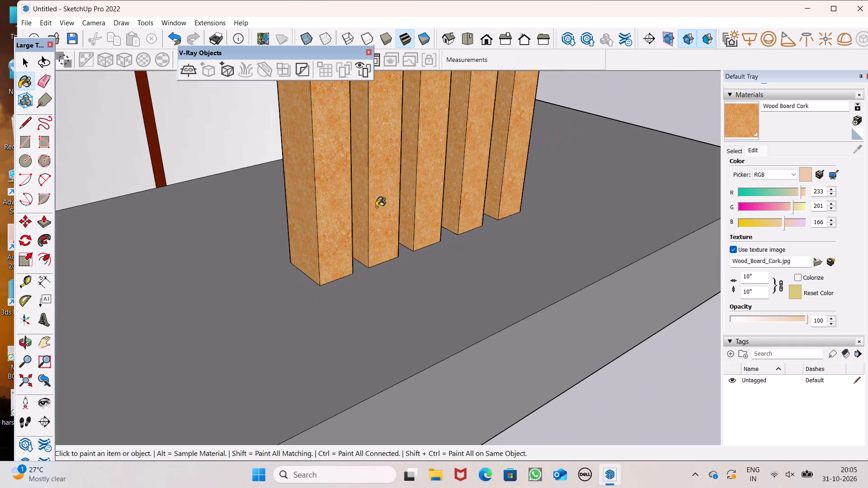
scroll(376, 201, "down", 4)
middle_click_drag(387, 214, 267, 167)
scroll(358, 177, "down", 5)
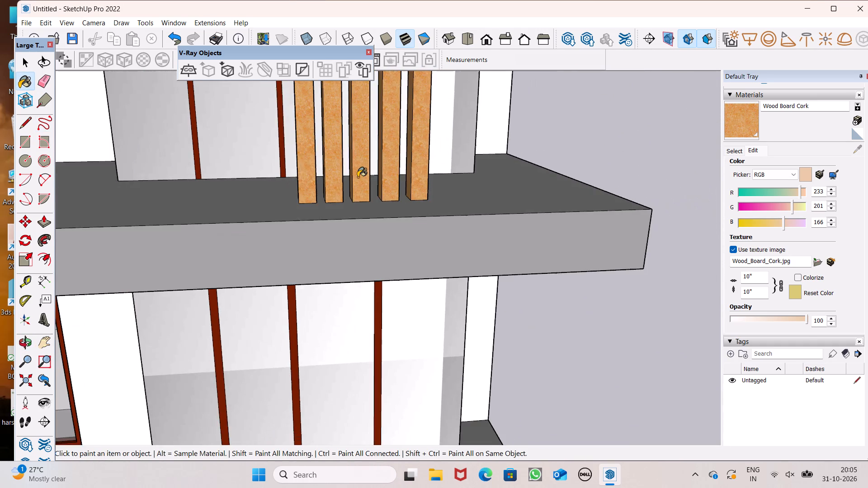
scroll(358, 177, "down", 5)
middle_click_drag(377, 185, 192, 191)
scroll(310, 131, "up", 13)
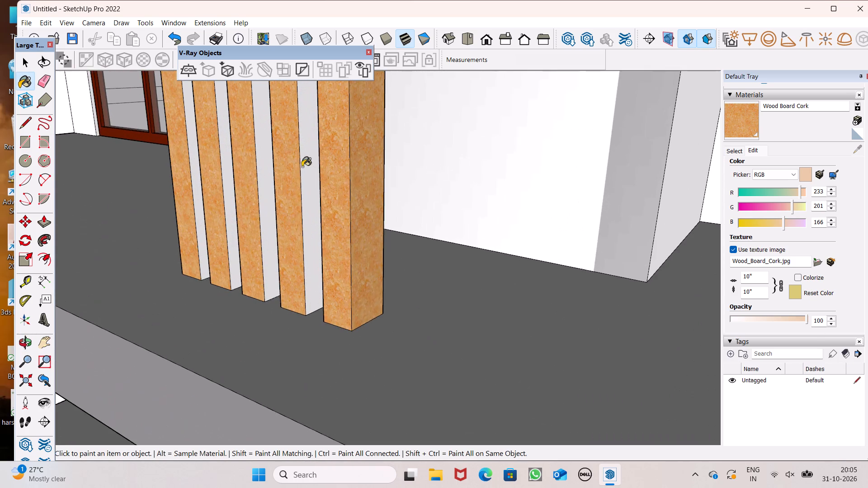
left_click(307, 164)
scroll(323, 154, "down", 7)
scroll(266, 170, "up", 5)
left_click(302, 169)
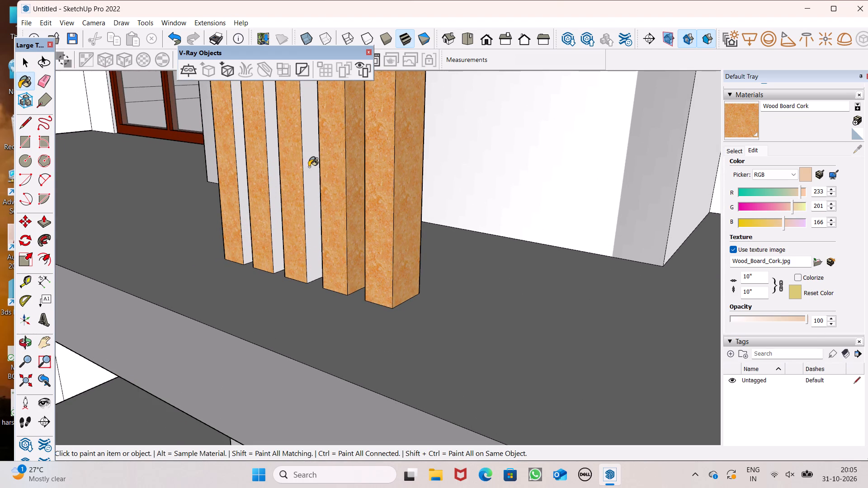
left_click(274, 159)
left_click(238, 156)
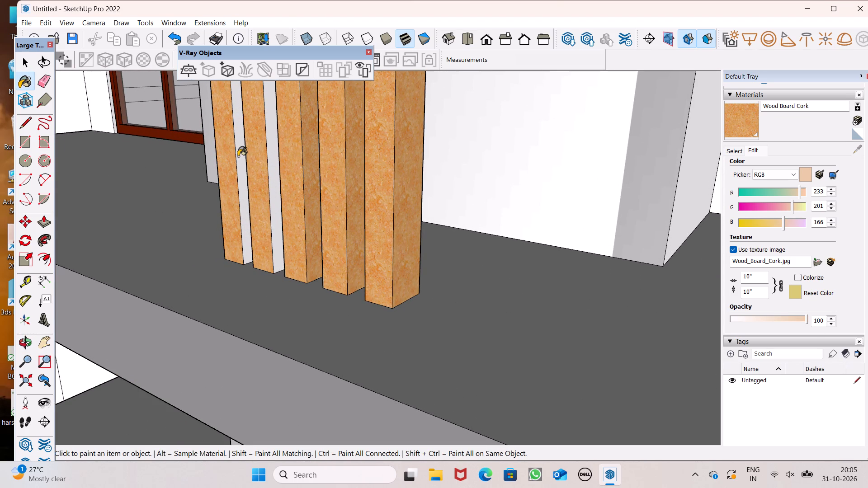
Examine the five-strip group and the whole facade from both sides for strips still lacking the cork material.
scroll(334, 162, "down", 10)
middle_click_drag(326, 181, 482, 205)
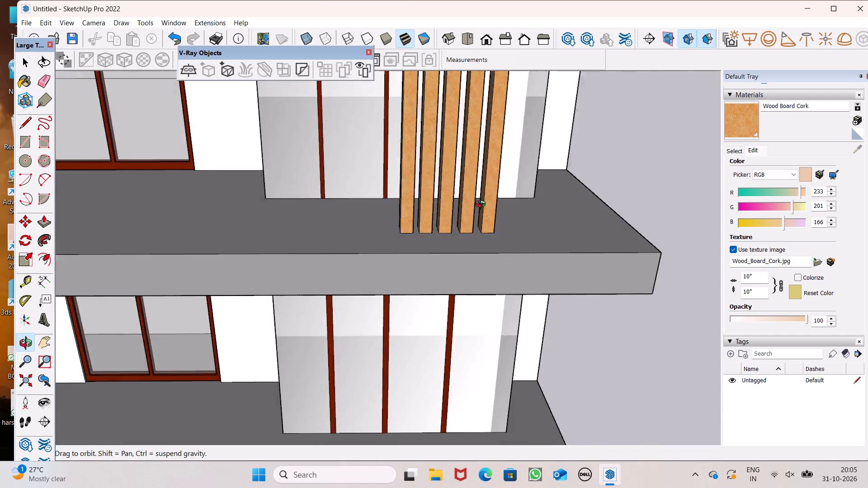
middle_click_drag(482, 205, 207, 190)
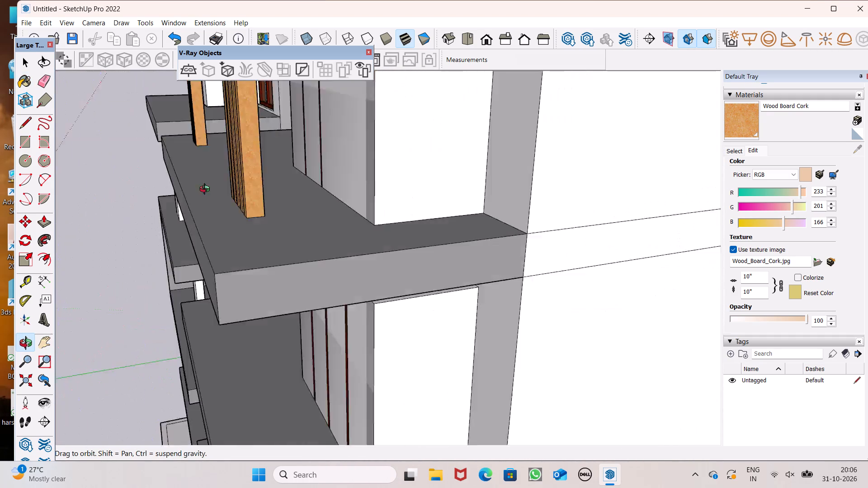
middle_click_drag(207, 190, 435, 149)
scroll(466, 160, "down", 6)
scroll(501, 203, "down", 8)
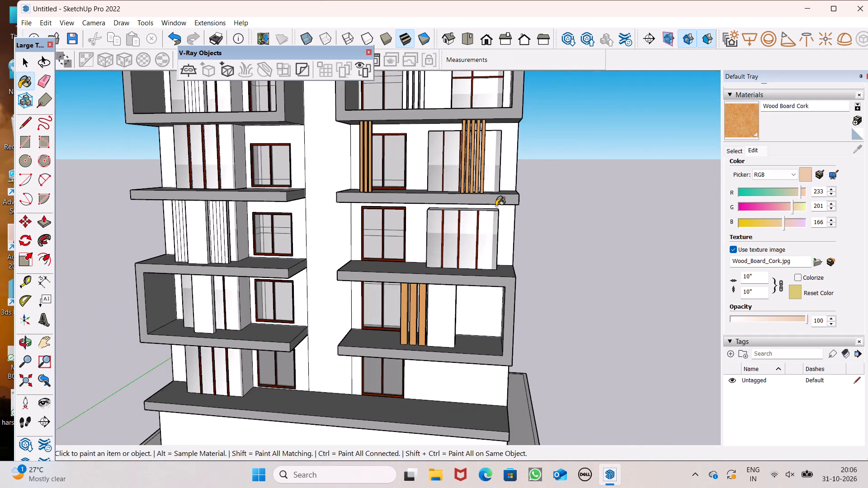
middle_click_drag(491, 226, 793, 222)
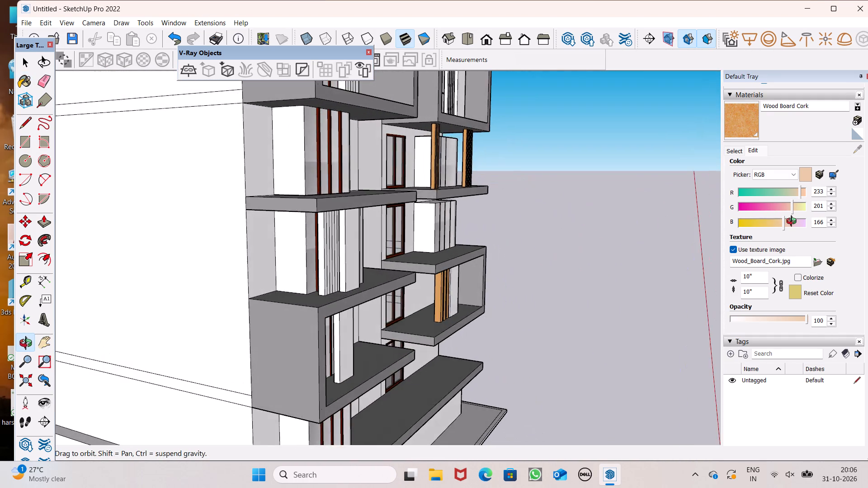
middle_click_drag(793, 222, 539, 267)
scroll(526, 235, "down", 5)
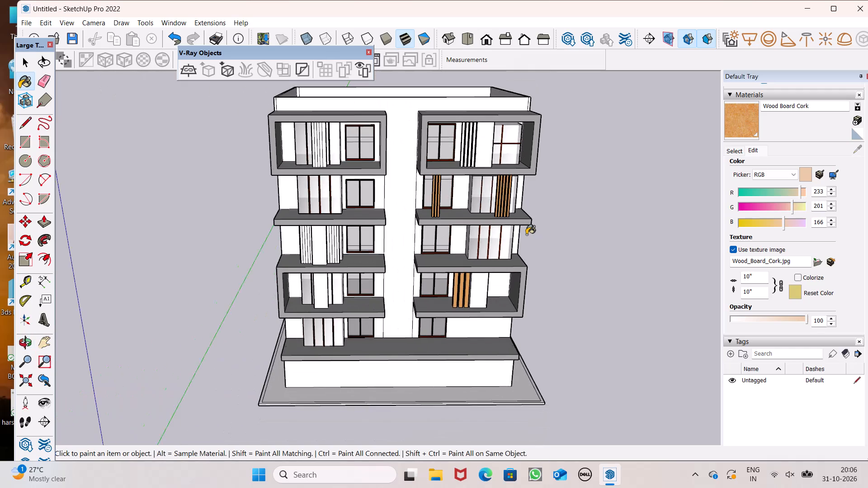
Paint the fronts of the top-right balcony's four strips, and the first three strips' sides facing the building's outer edge, with Wood Board Cork.
scroll(439, 125, "up", 9)
scroll(488, 177, "up", 8)
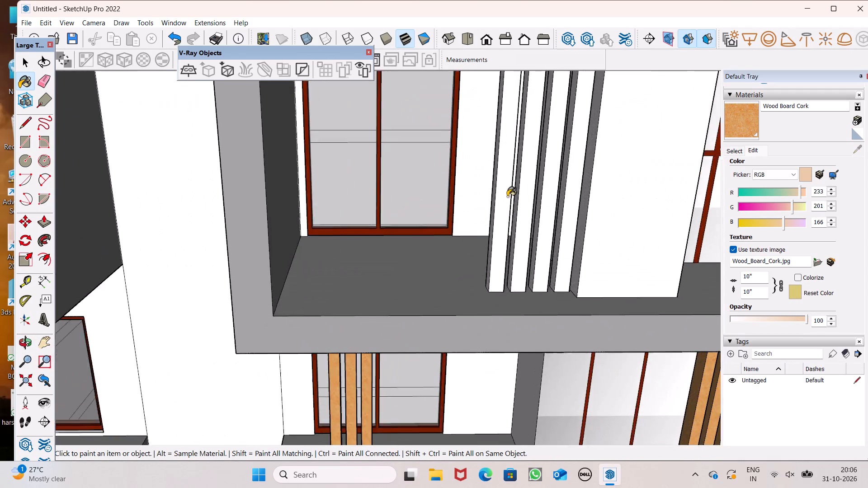
scroll(497, 198, "down", 5)
middle_click_drag(515, 233, 479, 271)
scroll(486, 266, "up", 11)
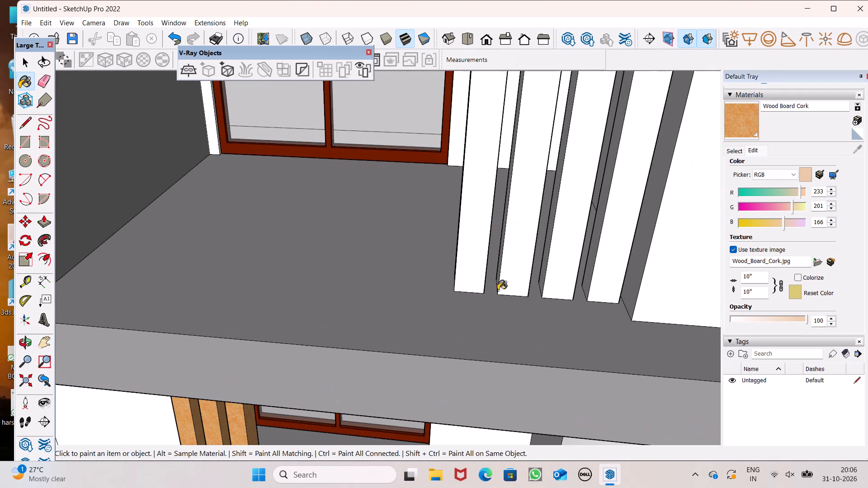
scroll(490, 280, "up", 5)
left_click(478, 264)
left_click(529, 270)
middle_click_drag(544, 284, 505, 276)
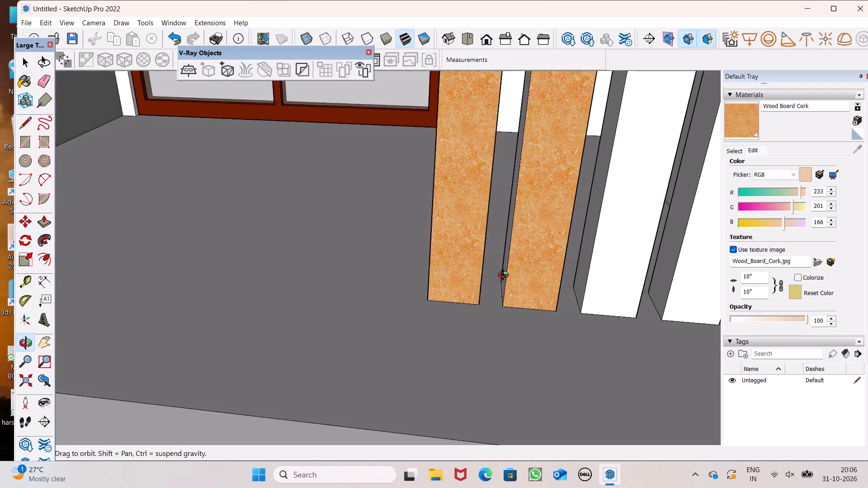
middle_click_drag(505, 276, 418, 273)
left_click(437, 266)
left_click(523, 262)
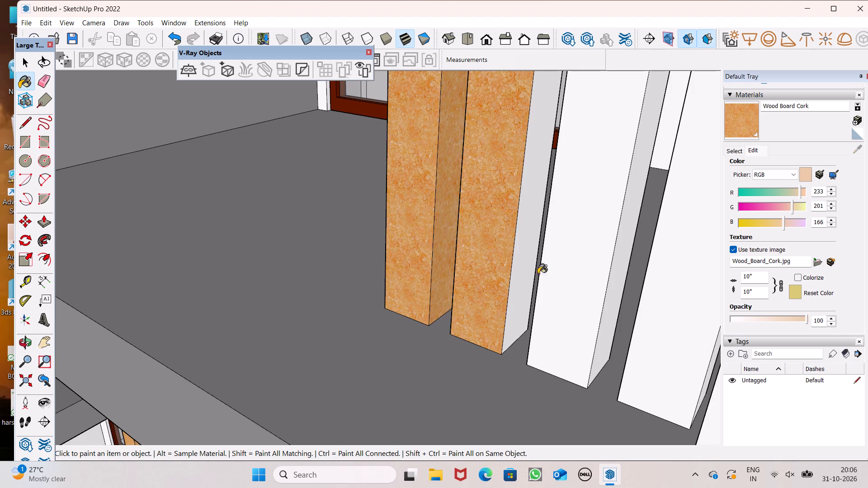
left_click(570, 279)
left_click(622, 291)
left_click(659, 314)
Paint the fourth strip's side facing the building's outer edge with Wood Board Cork.
scroll(558, 275, "down", 6)
middle_click_drag(577, 310, 556, 302)
scroll(556, 302, "up", 4)
middle_click_drag(618, 330, 710, 337)
scroll(663, 296, "up", 9)
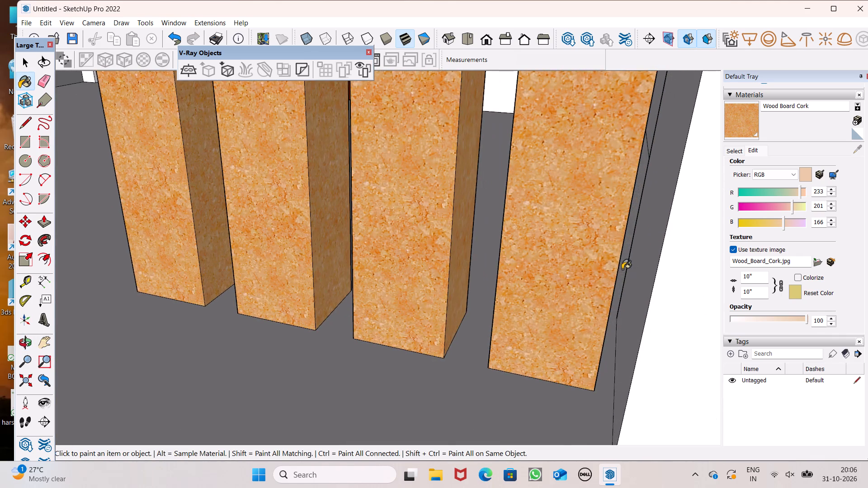
middle_click_drag(622, 271, 585, 272)
scroll(585, 272, "up", 7)
left_click(599, 272)
Paint the sides facing the building's centre on all four strips with Wood Board Cork.
scroll(568, 248, "down", 3)
middle_click_drag(459, 274, 623, 279)
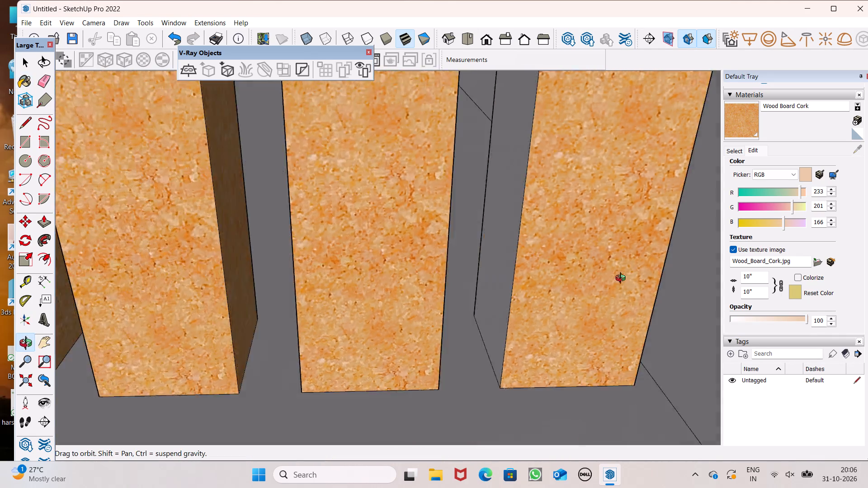
middle_click_drag(623, 279, 764, 269)
left_click(534, 243)
left_click(409, 249)
scroll(603, 221, "down", 3)
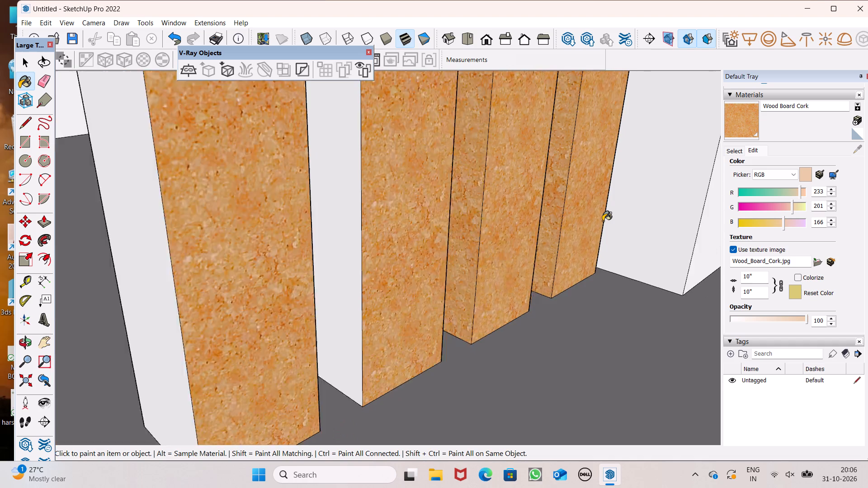
scroll(603, 221, "down", 3)
left_click(432, 244)
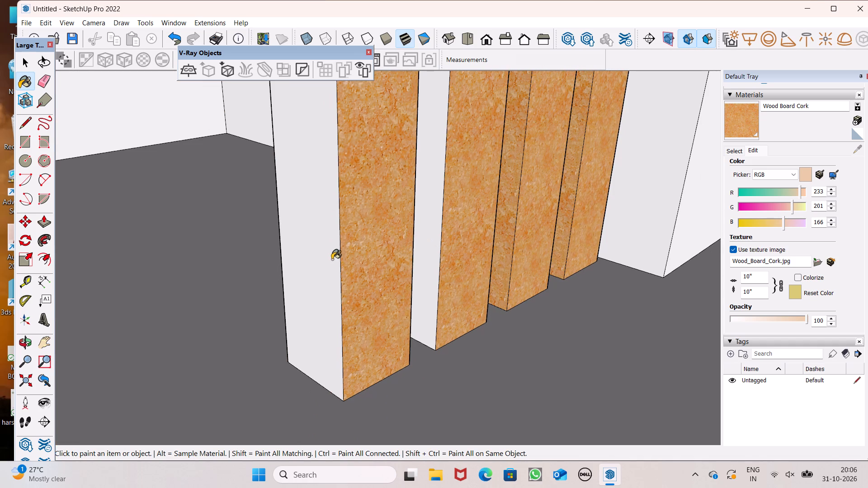
left_click(329, 258)
Paint the backs of the four strips, facing the glazing, with Wood Board Cork, undoing any stray fills on neighbouring faces.
scroll(284, 279, "up", 8)
middle_click_drag(332, 294, 524, 291)
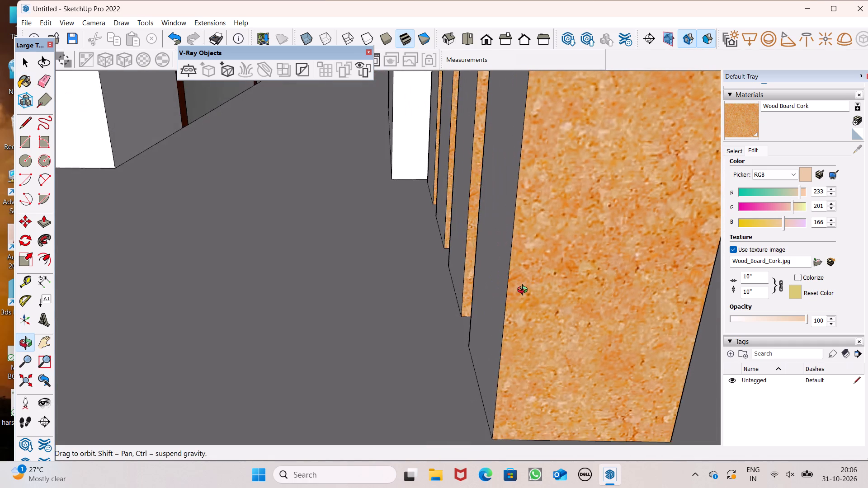
middle_click_drag(524, 291, 525, 292)
left_click(483, 280)
scroll(453, 266, "up", 5)
left_click(452, 266)
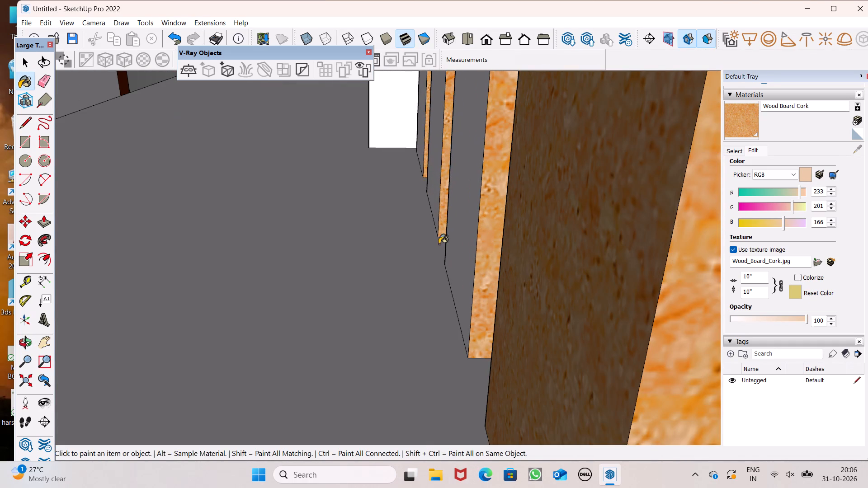
left_click(427, 200)
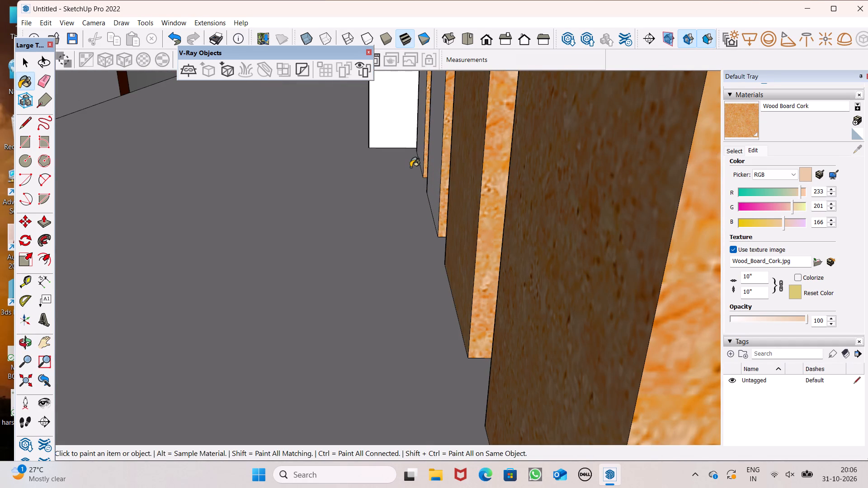
key("ctrl+z")
scroll(431, 148, "up", 3)
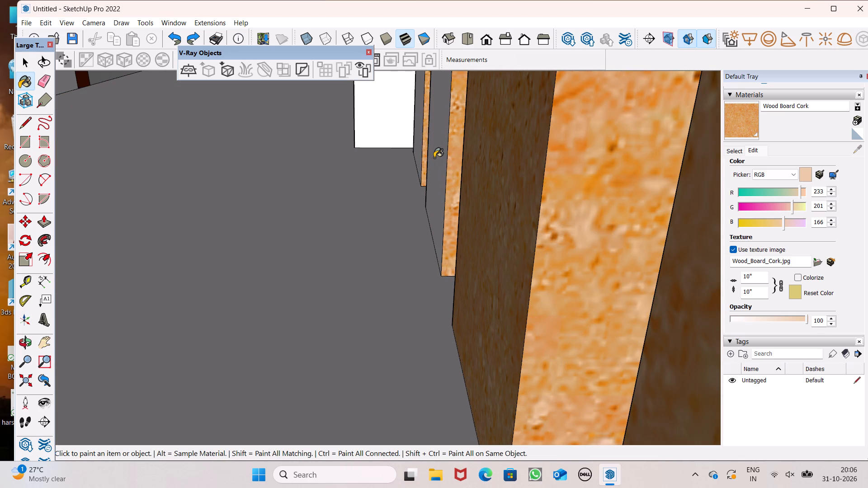
left_click(436, 159)
left_click(413, 131)
scroll(419, 135, "down", 2)
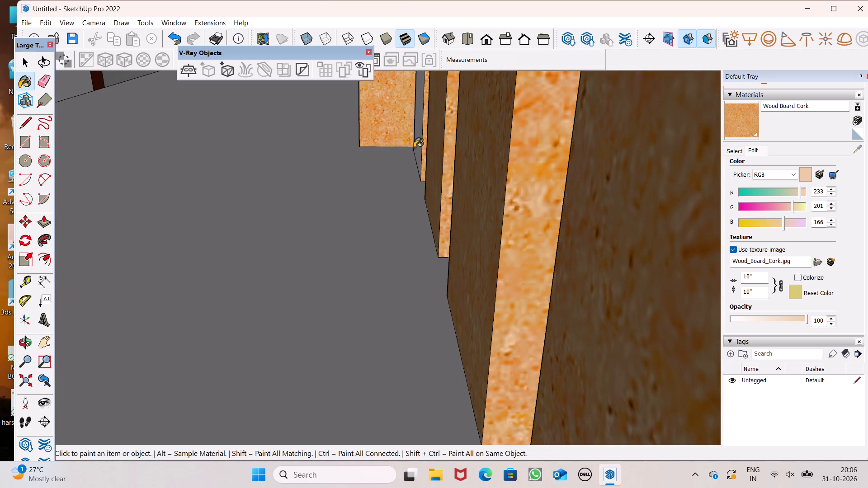
key("ctrl+z")
scroll(422, 141, "up", 4)
left_click(415, 141)
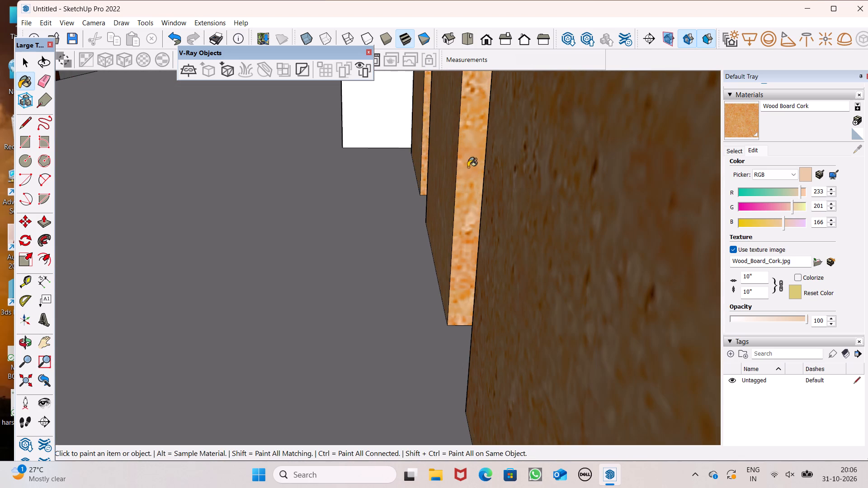
Examine the four-strip group and the whole facade for strips still lacking the cork material.
middle_click_drag(472, 174, 274, 196)
scroll(411, 172, "down", 17)
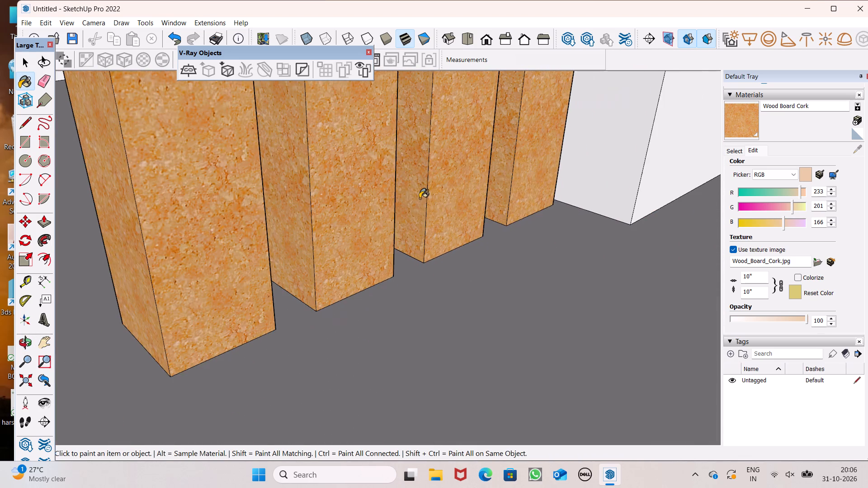
scroll(420, 198, "down", 8)
scroll(448, 222, "down", 6)
middle_click_drag(458, 254, 279, 260)
scroll(339, 217, "down", 5)
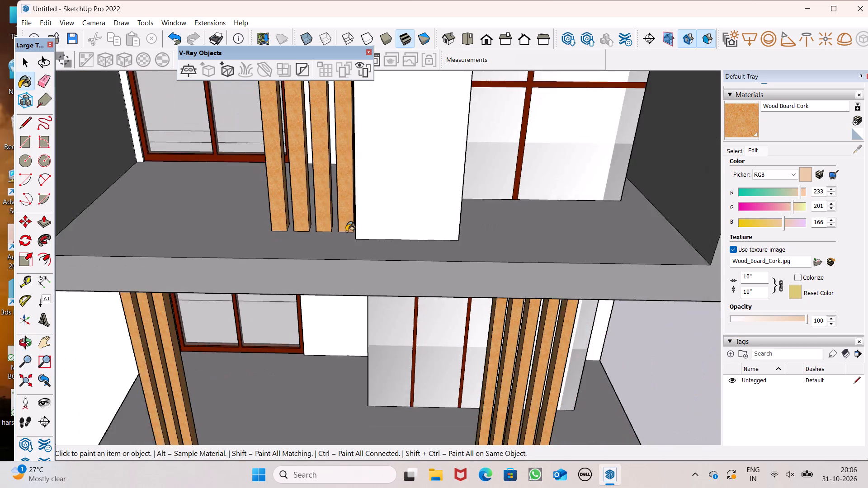
scroll(346, 231, "down", 8)
middle_click_drag(369, 233, 376, 178)
scroll(376, 178, "up", 1)
scroll(418, 230, "down", 11)
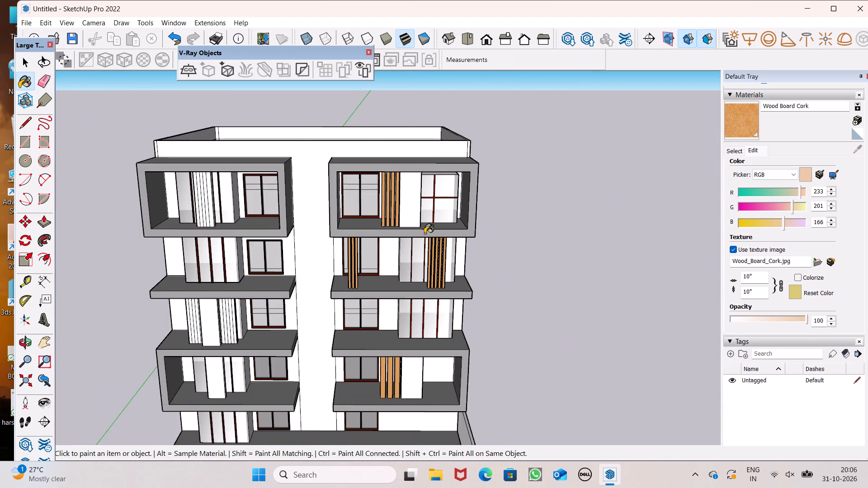
middle_click_drag(420, 213, 420, 189)
scroll(441, 164, "down", 5)
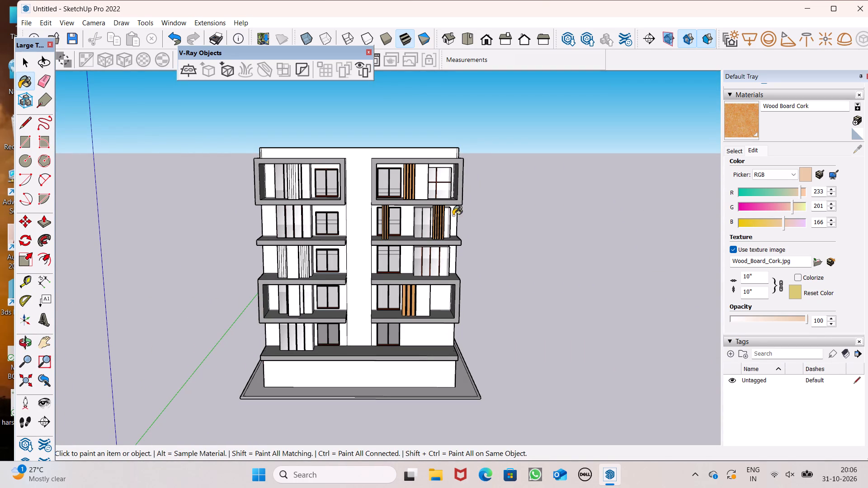
scroll(453, 216, "down", 4)
Paint the fronts of the five adjoining strips on the facade's top-left balcony with Wood Board Cork.
scroll(345, 196, "up", 15)
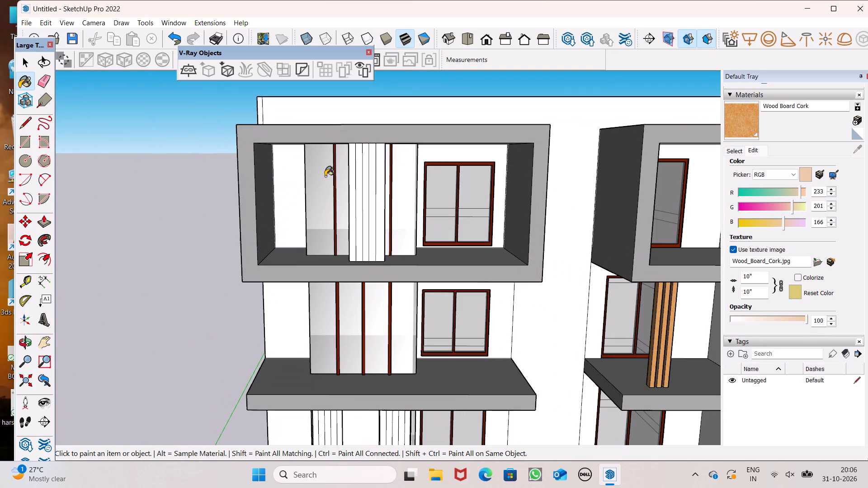
scroll(347, 214, "up", 9)
middle_click_drag(396, 258, 393, 281)
scroll(393, 281, "up", 1)
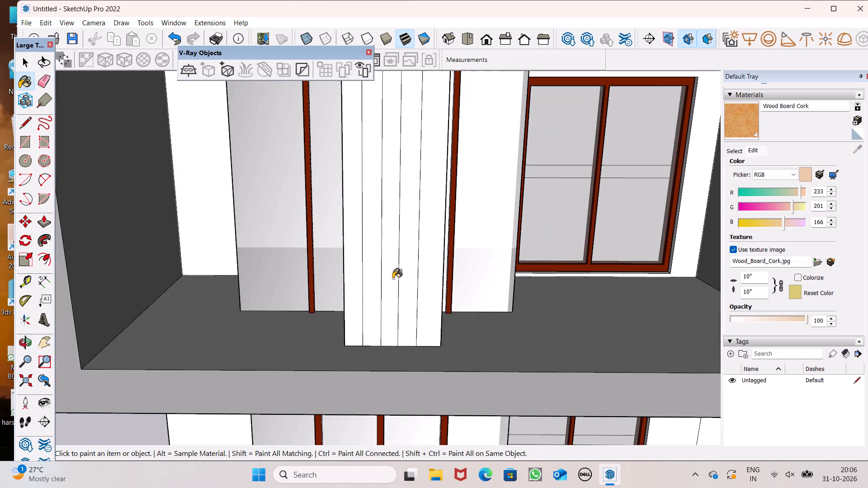
left_click(394, 277)
left_click(409, 262)
left_click(425, 256)
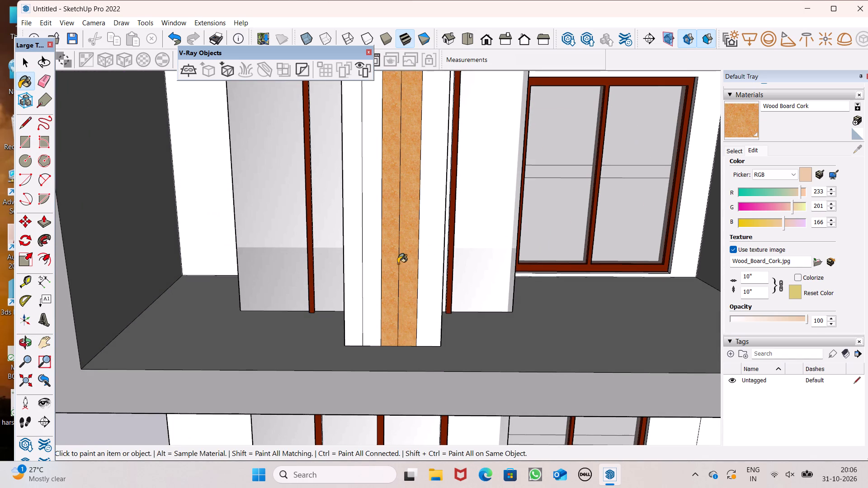
left_click(368, 272)
left_click(350, 272)
Paint both end sides of the top-left balcony's five-strip group with Wood Board Cork.
middle_click_drag(365, 277, 560, 332)
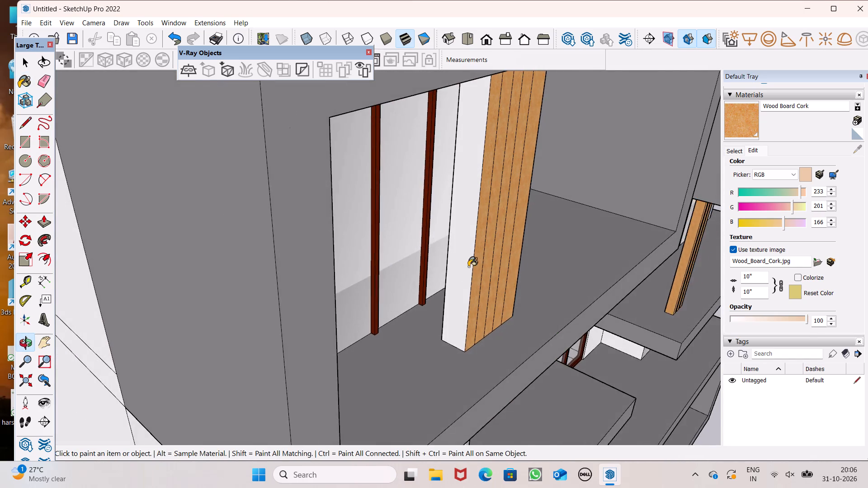
scroll(468, 267, "up", 4)
left_click(451, 286)
scroll(516, 219, "down", 6)
middle_click_drag(538, 249, 401, 252)
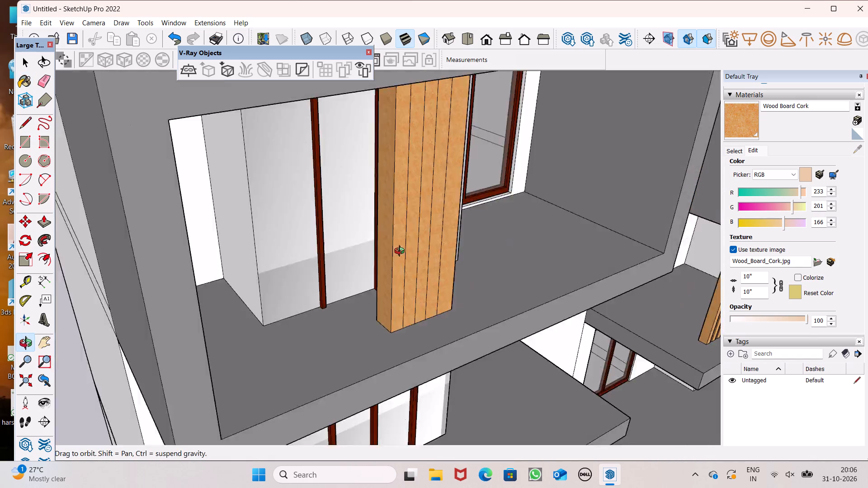
middle_click_drag(401, 252, 176, 238)
scroll(442, 187, "down", 7)
scroll(306, 189, "up", 6)
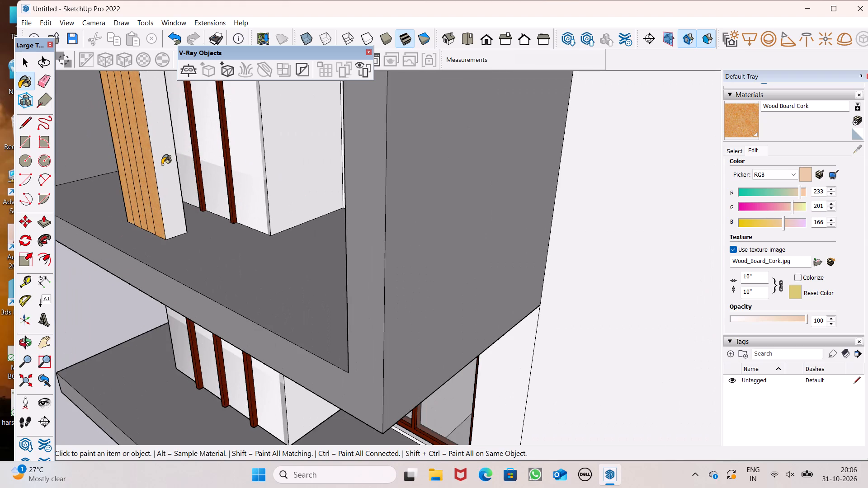
left_click(162, 164)
Paint the back of the top-left balcony's strip group, facing the glazing, with Wood Board Cork.
scroll(278, 164, "down", 4)
middle_click_drag(277, 186, 719, 163)
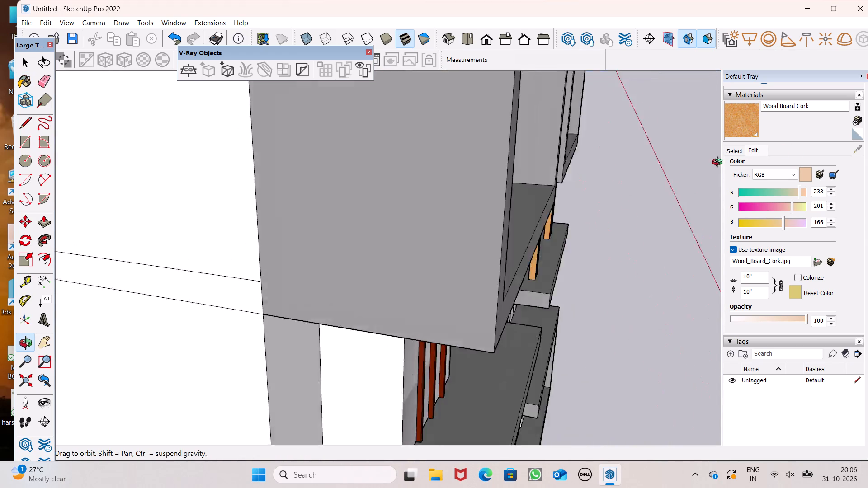
middle_click_drag(719, 163, 653, 172)
scroll(442, 165, "up", 7)
middle_click_drag(368, 230, 371, 238)
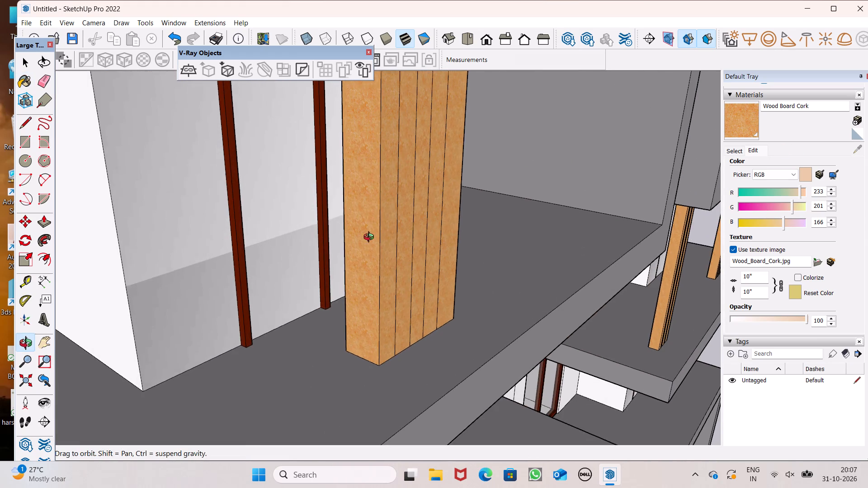
middle_click_drag(371, 238, 414, 274)
scroll(396, 271, "up", 9)
middle_click_drag(405, 316, 477, 342)
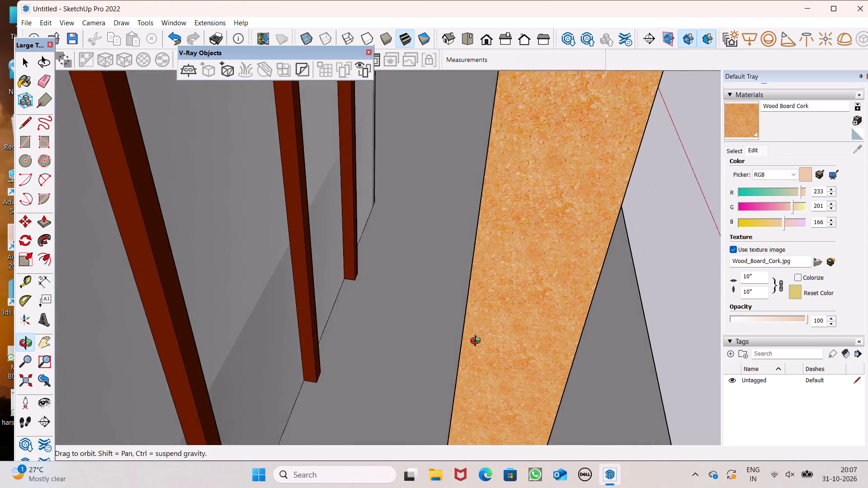
middle_click_drag(477, 342, 499, 353)
left_click(485, 311)
Paint three middle front strips of the outer strip group on the left half's third balcony from the top with Wood Board Cork.
middle_click_drag(516, 327, 429, 309)
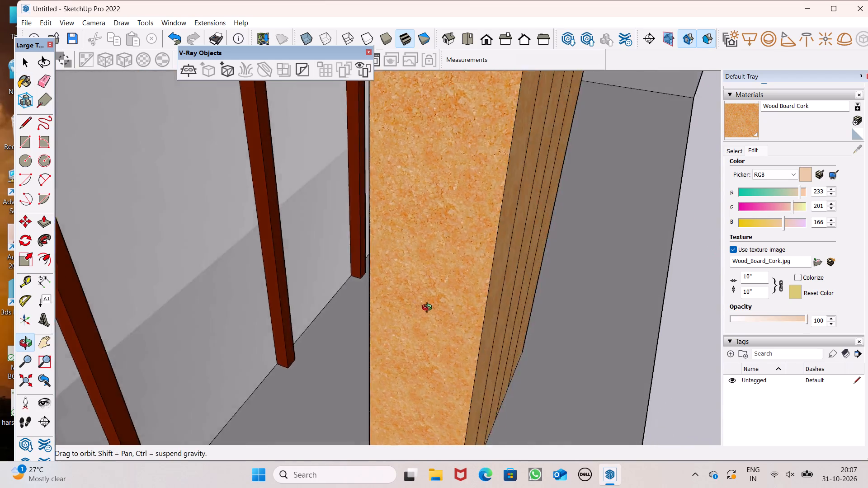
middle_click_drag(429, 309, 270, 273)
scroll(337, 246, "down", 13)
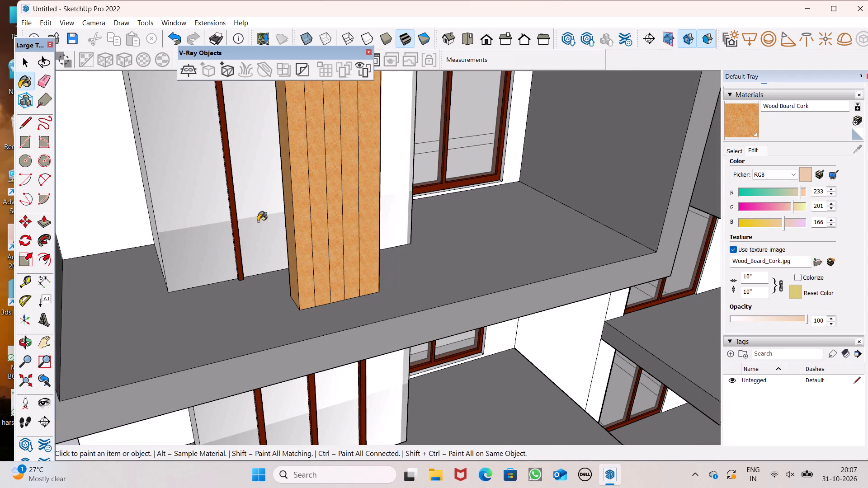
scroll(330, 211, "down", 16)
middle_click_drag(364, 265, 314, 216)
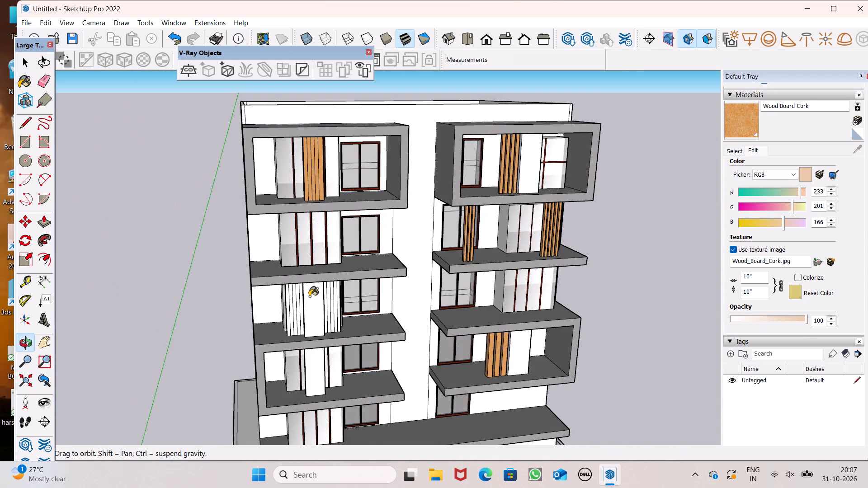
scroll(308, 329, "up", 7)
scroll(413, 286, "down", 5)
scroll(298, 312, "up", 7)
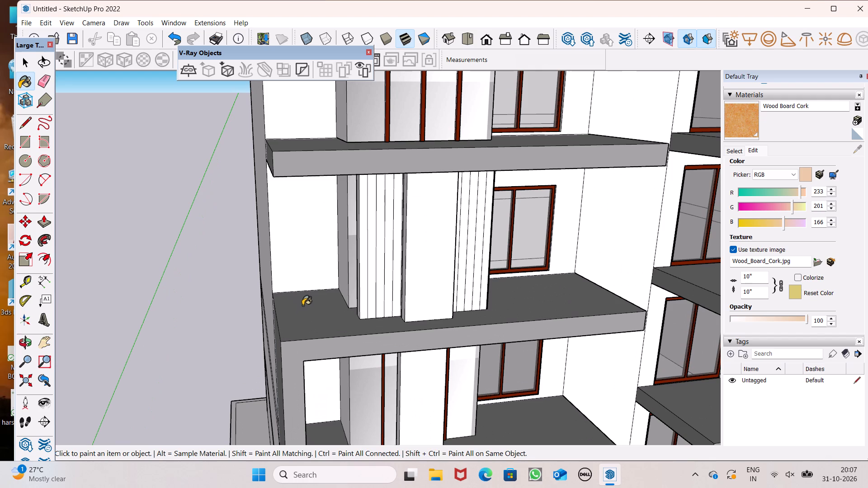
left_click(381, 267)
scroll(372, 266, "up", 14)
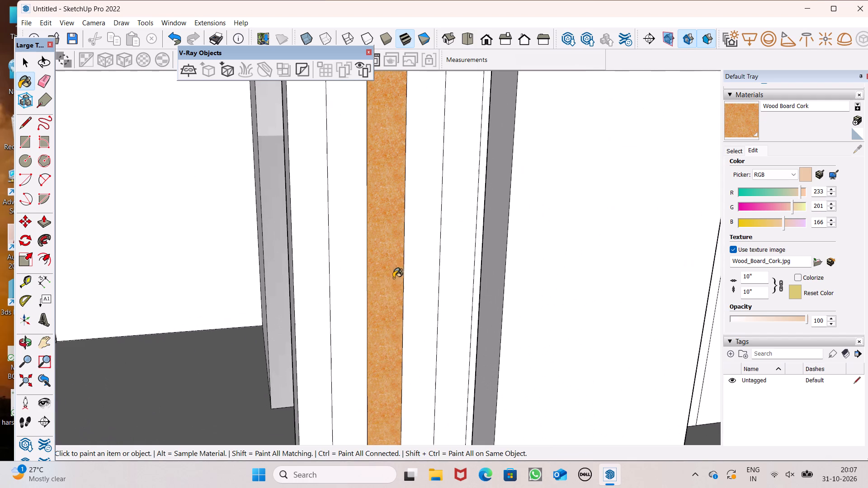
left_click(425, 277)
left_click(455, 278)
Paint the outer end side and remaining front strips of the third balcony's outer strip group with Wood Board Cork.
scroll(452, 274, "down", 4)
middle_click_drag(413, 290, 513, 276)
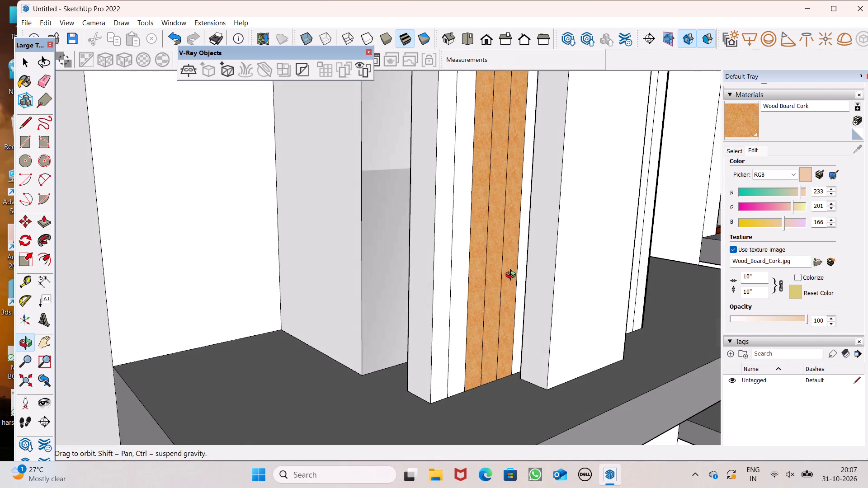
middle_click_drag(513, 276, 570, 294)
scroll(472, 307, "up", 5)
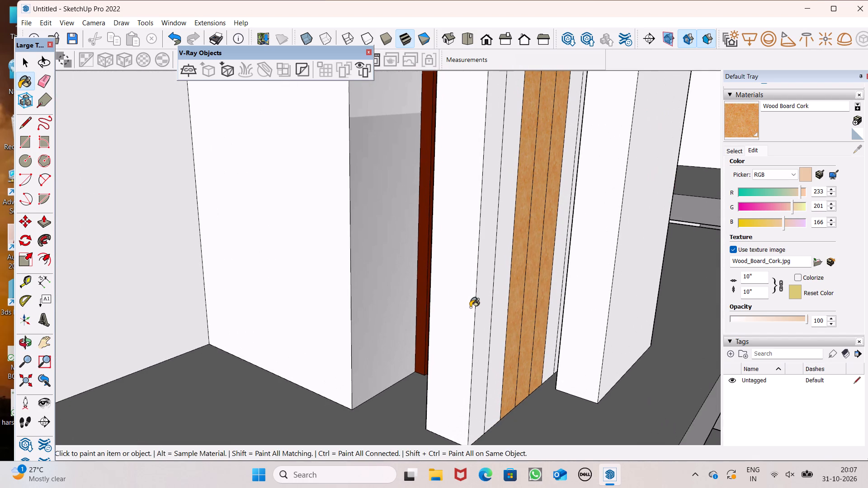
left_click(470, 307)
scroll(505, 330, "up", 5)
left_click_drag(484, 339, 473, 342)
left_click(504, 335)
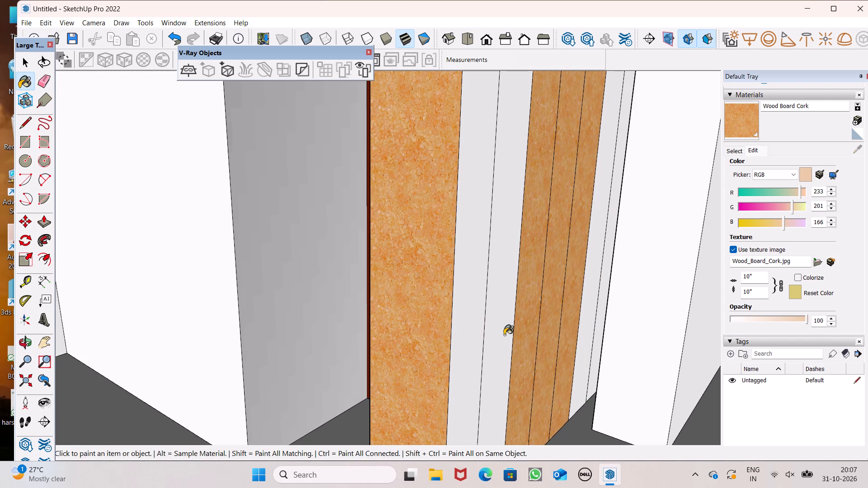
left_click_drag(589, 293, 592, 288)
scroll(604, 272, "up", 5)
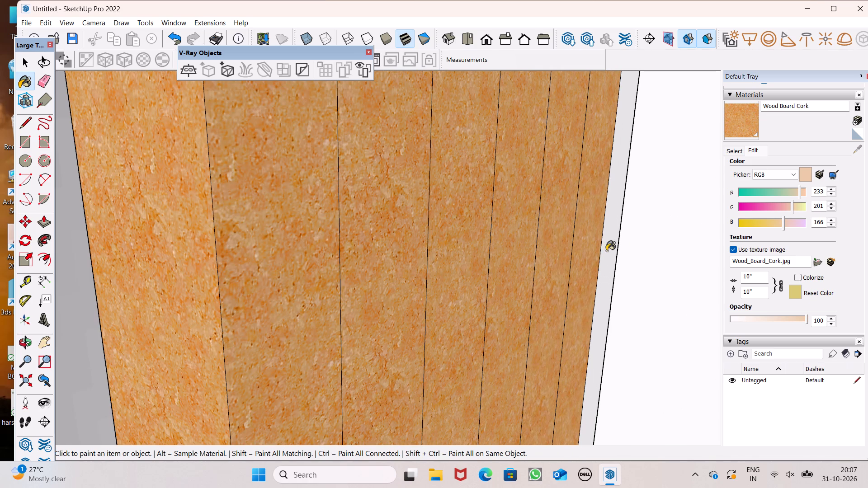
left_click(606, 251)
scroll(599, 230, "down", 7)
middle_click_drag(350, 307, 509, 321)
left_click_drag(561, 271, 568, 272)
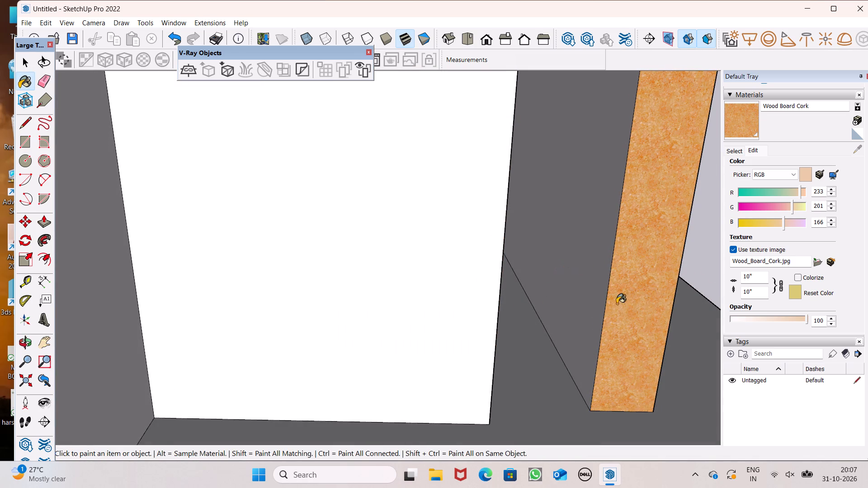
Paint the five front strips and the window-side end of the same balcony's inner strip group with Wood Board Cork.
middle_click_drag(618, 306, 72, 263)
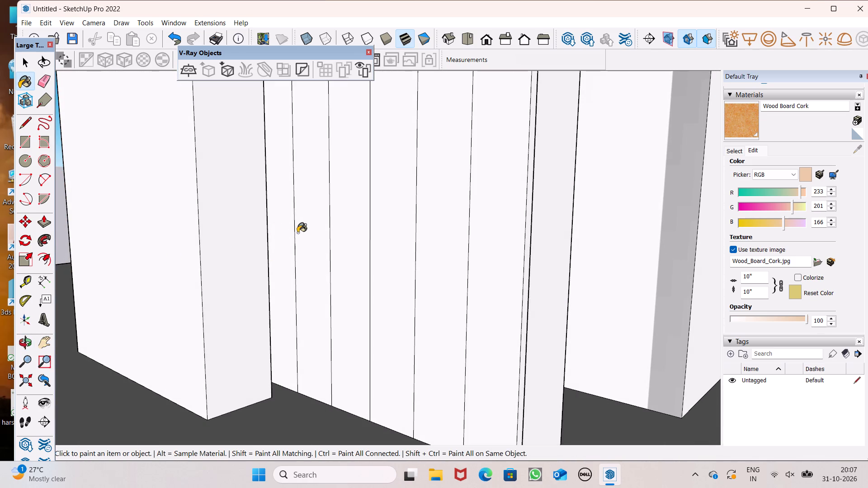
left_click(281, 230)
left_click(336, 239)
left_click_drag(342, 240, 353, 241)
left_click(393, 241)
left_click_drag(413, 251, 438, 253)
left_click(450, 253)
left_click_drag(467, 260, 481, 264)
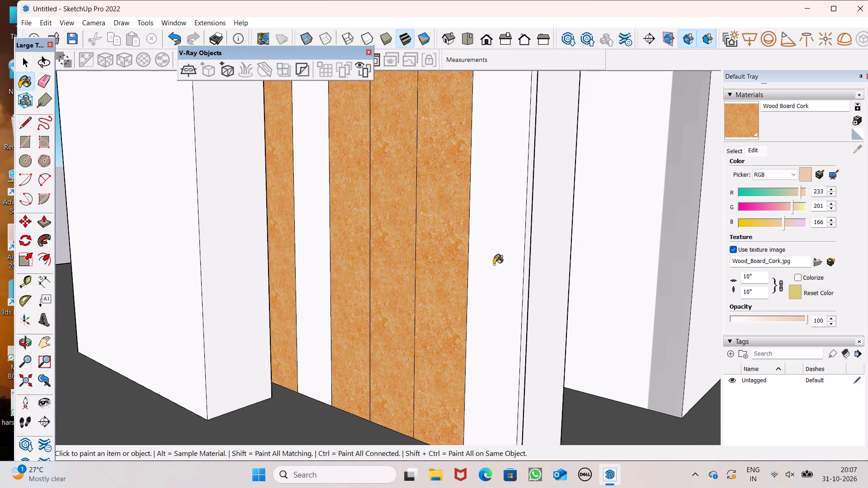
left_click(494, 264)
left_click(316, 274)
middle_click_drag(415, 289, 397, 302)
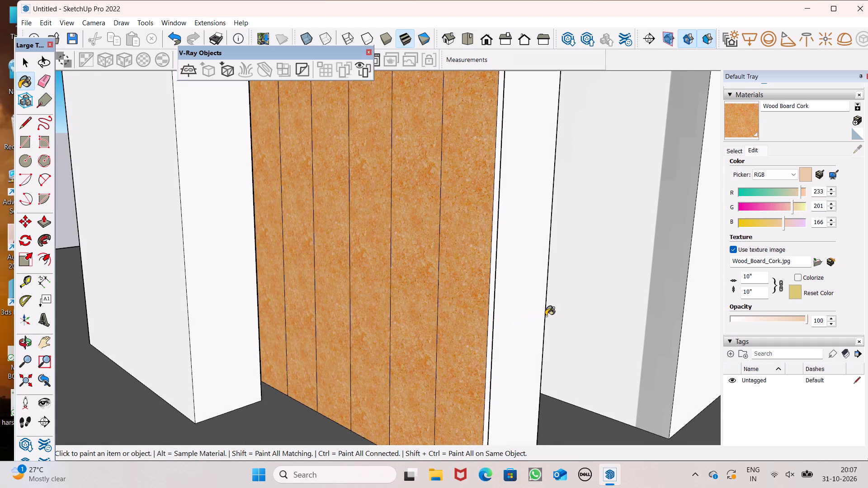
left_click(511, 320)
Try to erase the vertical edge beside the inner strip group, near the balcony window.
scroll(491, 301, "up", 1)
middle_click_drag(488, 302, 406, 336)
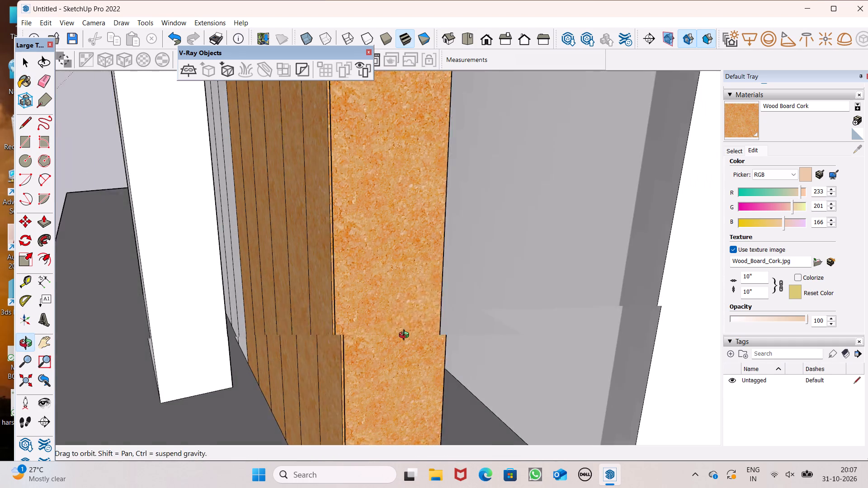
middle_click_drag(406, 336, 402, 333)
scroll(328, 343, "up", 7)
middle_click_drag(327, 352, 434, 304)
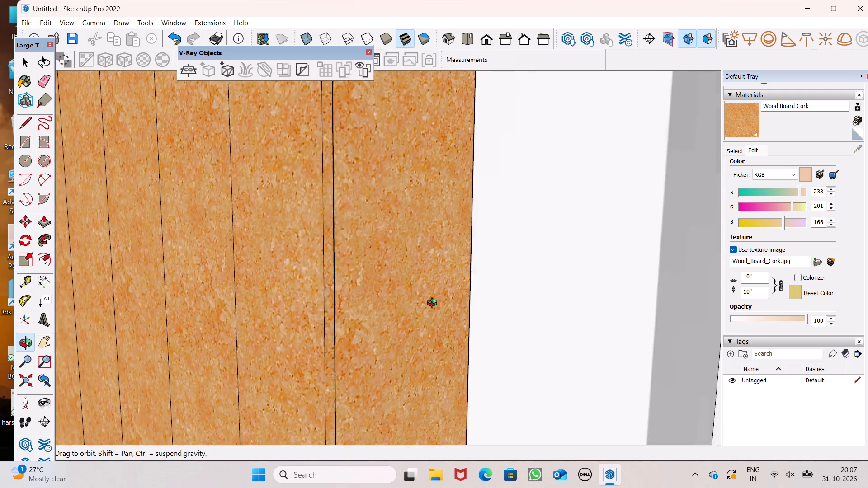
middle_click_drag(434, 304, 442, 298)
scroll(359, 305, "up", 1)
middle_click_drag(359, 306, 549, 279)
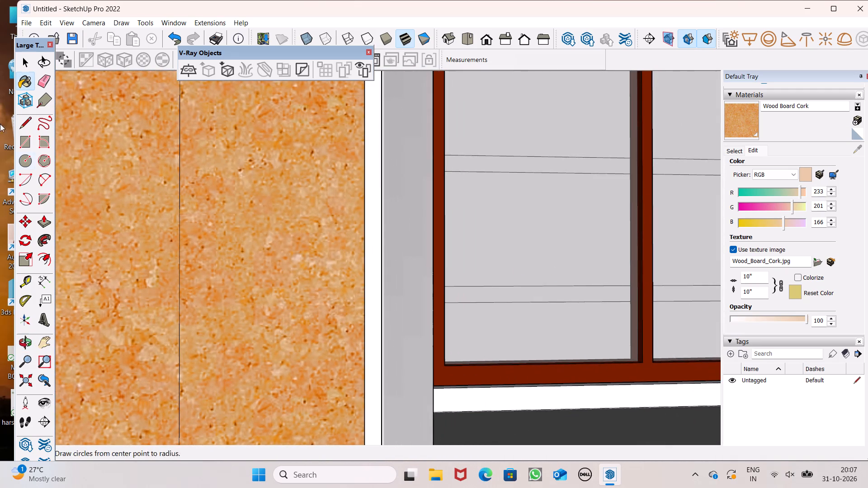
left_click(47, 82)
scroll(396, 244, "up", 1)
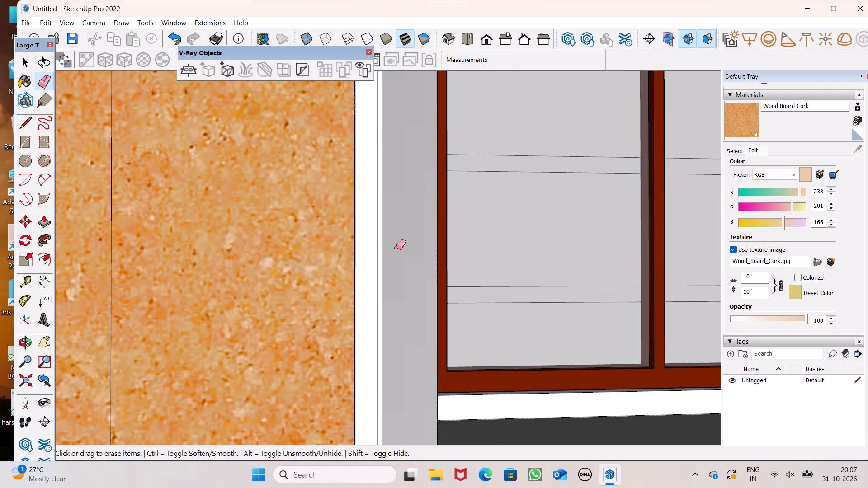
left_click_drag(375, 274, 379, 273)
Examine the third balcony's strip groups and the whole facade from several angles for areas still lacking material.
scroll(354, 230, "down", 6)
middle_click_drag(383, 265, 308, 295)
scroll(311, 297, "up", 1)
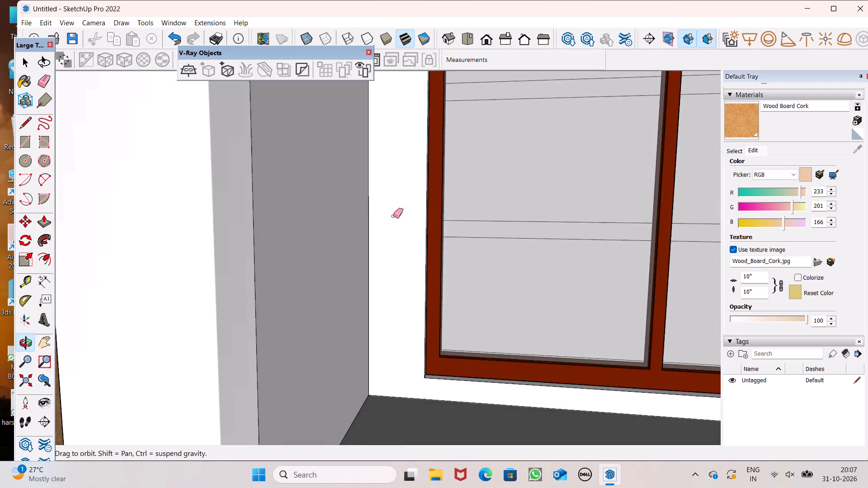
scroll(406, 223, "down", 8)
scroll(445, 207, "down", 14)
middle_click_drag(430, 230, 292, 251)
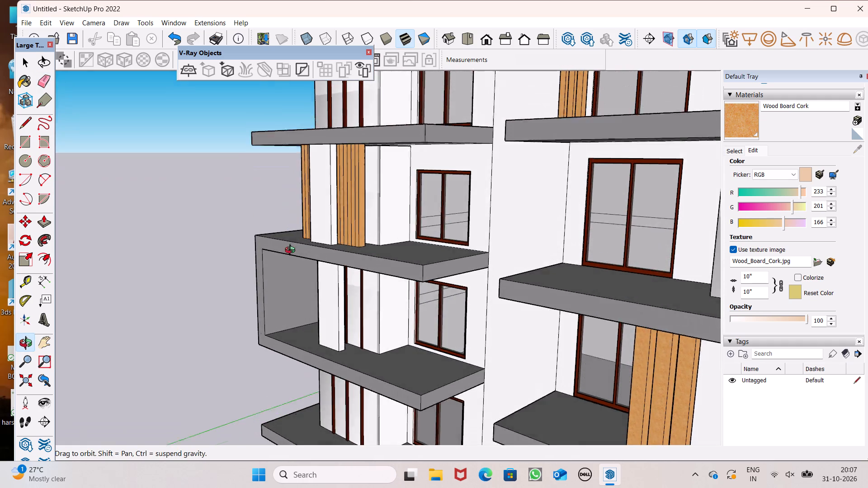
middle_click_drag(292, 251, 295, 260)
left_click(23, 75)
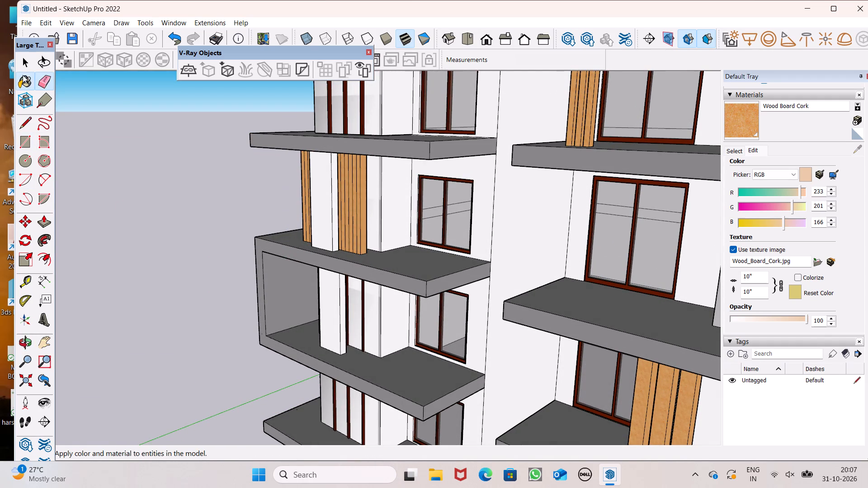
scroll(301, 229, "up", 9)
middle_click_drag(420, 281, 251, 276)
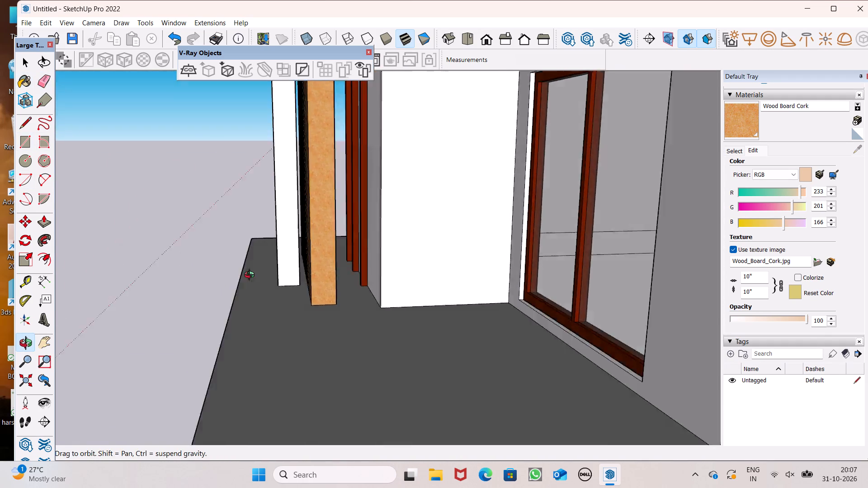
middle_click_drag(251, 276, 677, 277)
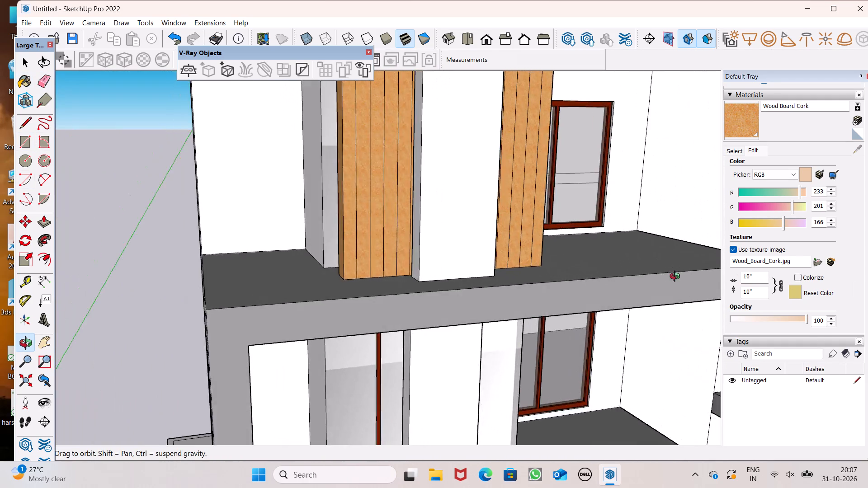
middle_click_drag(677, 277, 616, 270)
scroll(508, 196, "down", 4)
scroll(357, 343, "down", 2)
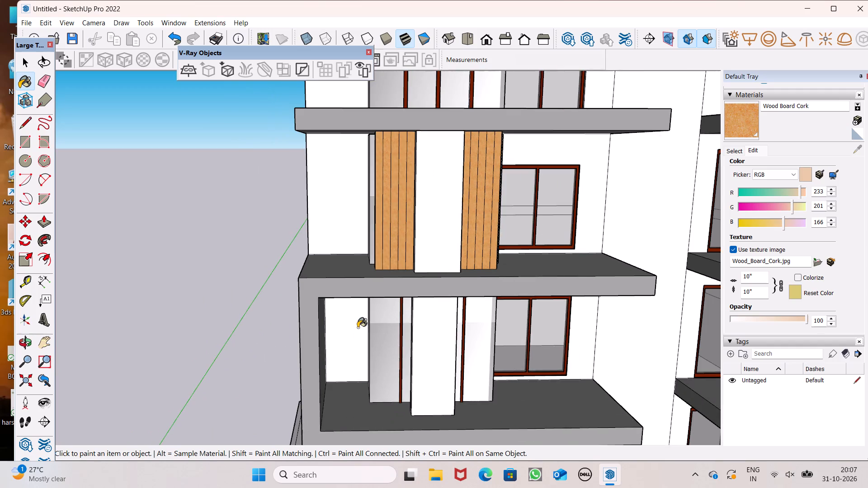
scroll(368, 268, "down", 5)
scroll(426, 247, "down", 3)
scroll(388, 302, "down", 3)
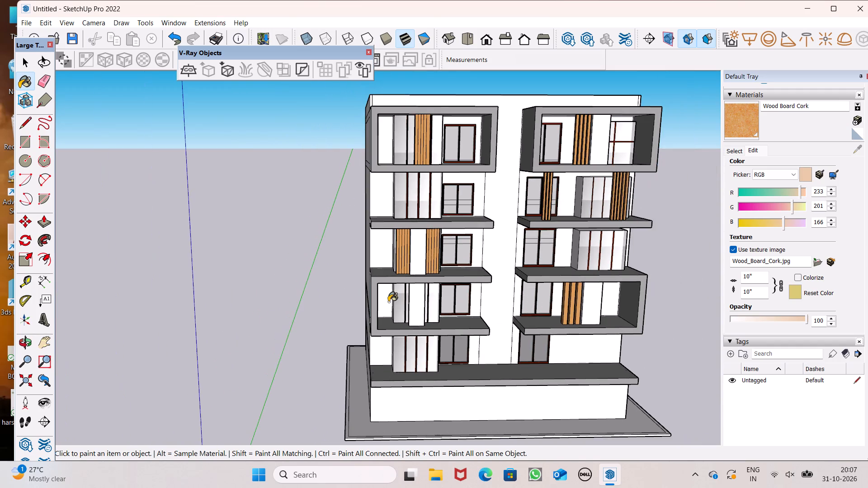
scroll(388, 302, "down", 3)
middle_click_drag(406, 340, 420, 289)
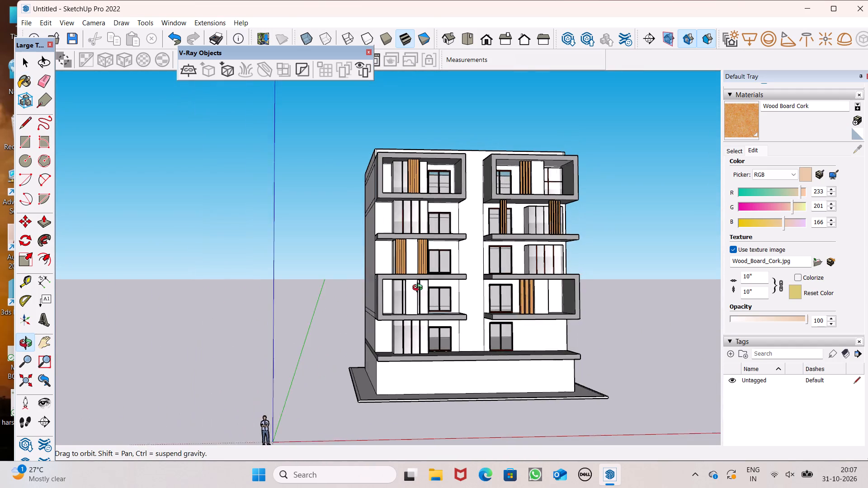
middle_click_drag(420, 289, 414, 306)
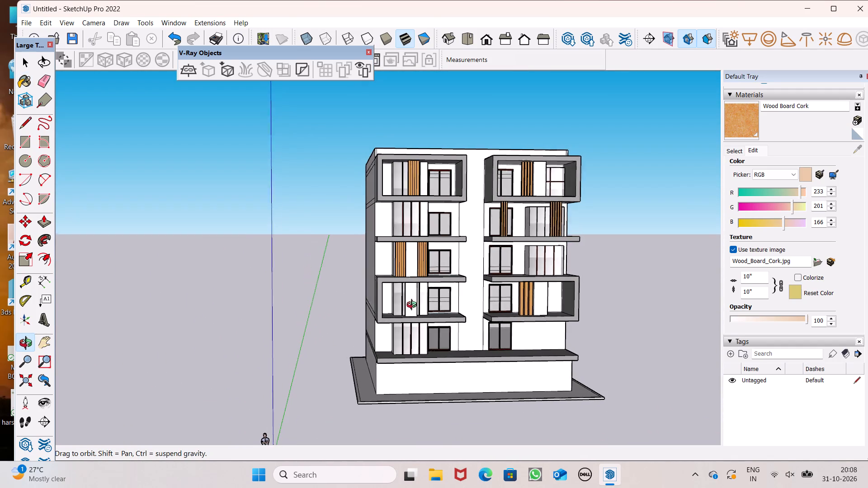
middle_click_drag(414, 306, 406, 310)
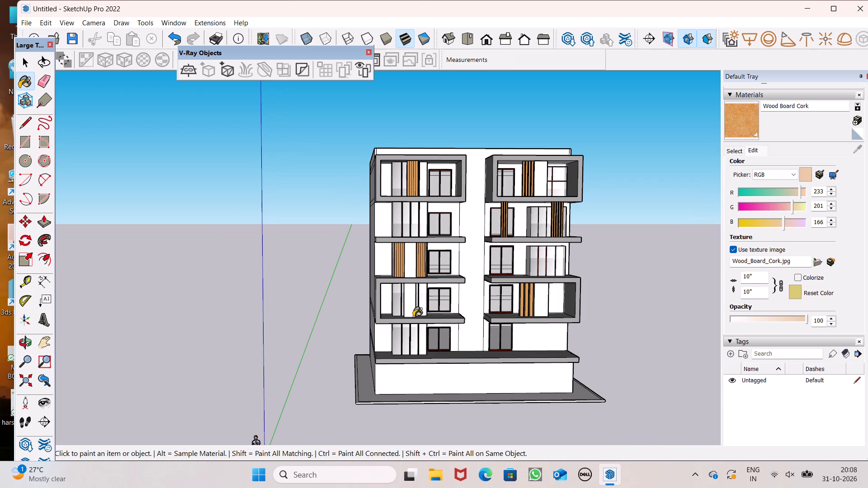
scroll(325, 296, "down", 2)
middle_click_drag(376, 345, 328, 300)
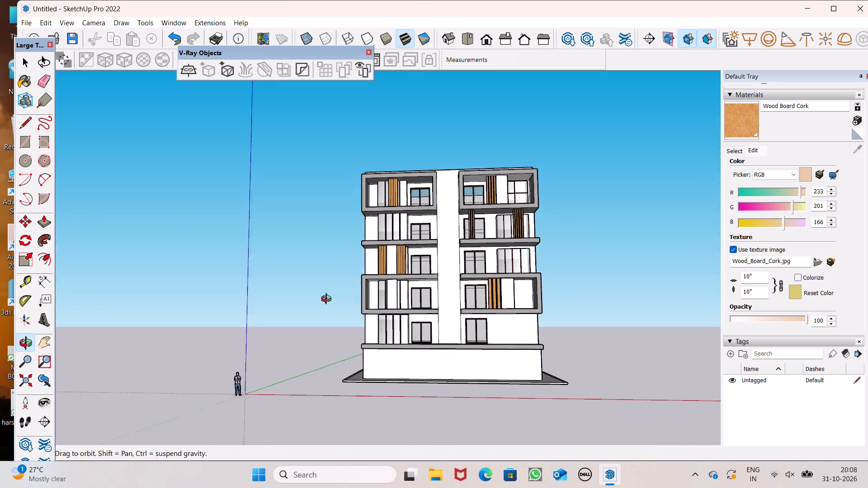
middle_click_drag(328, 300, 373, 352)
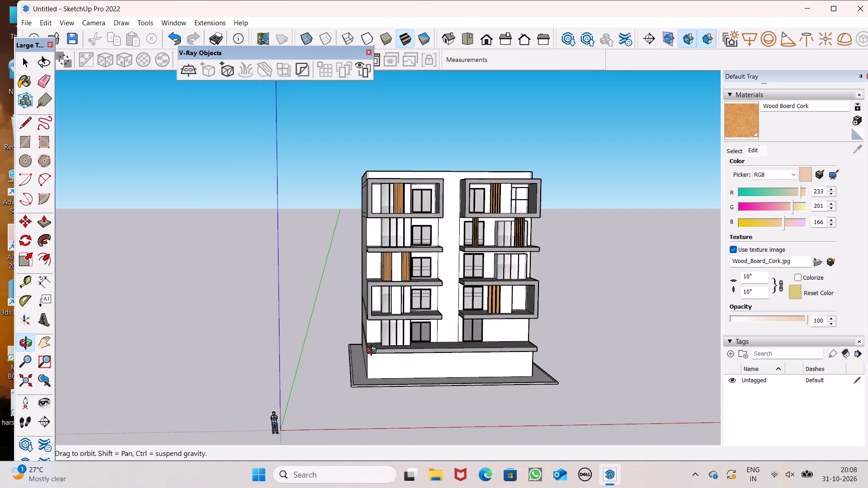
middle_click_drag(373, 352, 353, 352)
middle_click(350, 350)
scroll(356, 276, "up", 3)
scroll(367, 239, "down", 1)
middle_click_drag(401, 271, 413, 302)
scroll(396, 238, "up", 6)
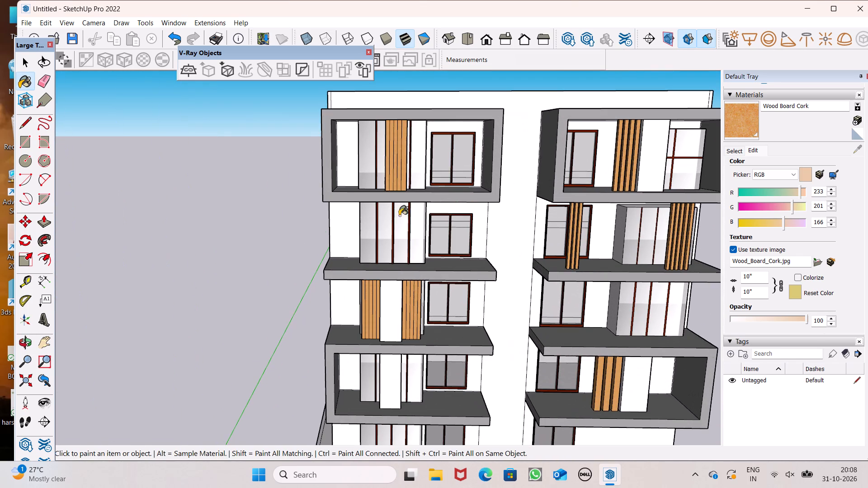
Switch the material library from Wood to the Colors collection and browse its swatches for a facade colour.
left_click(733, 155)
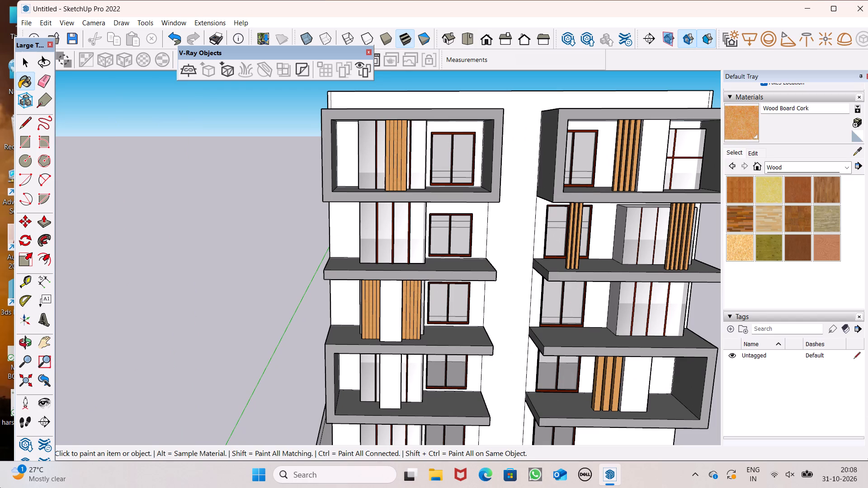
left_click(778, 164)
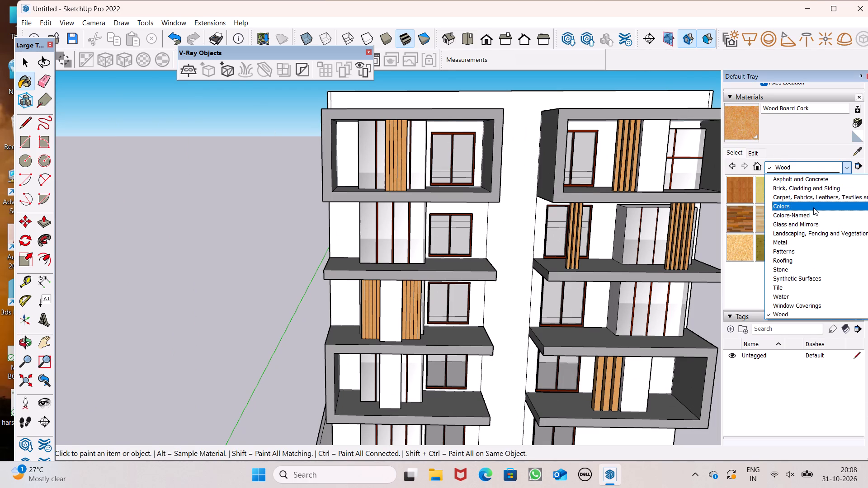
left_click(813, 207)
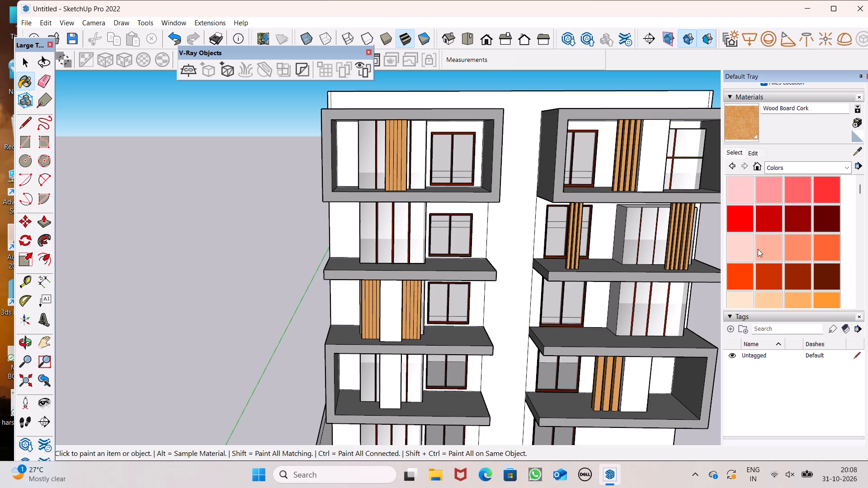
scroll(758, 249, "down", 8)
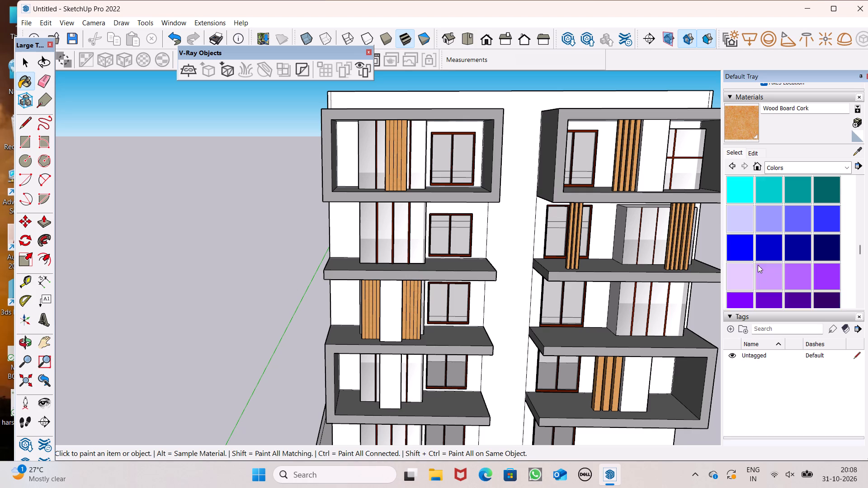
scroll(758, 265, "down", 5)
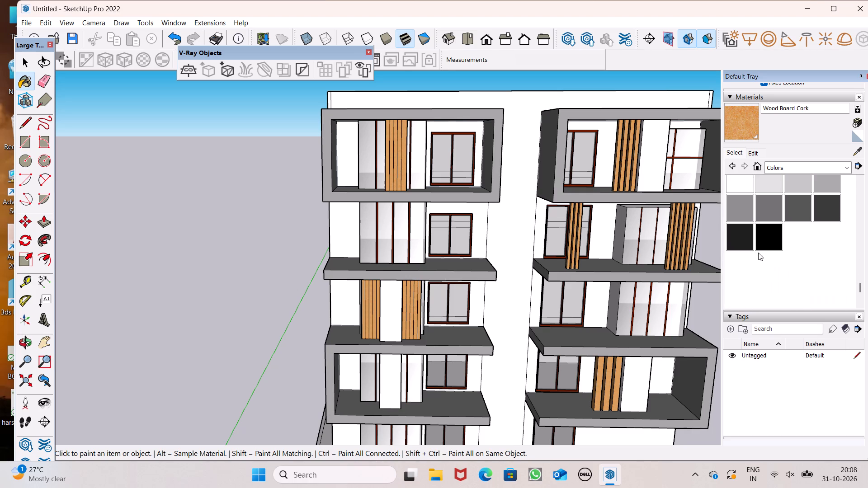
scroll(758, 253, "up", 11)
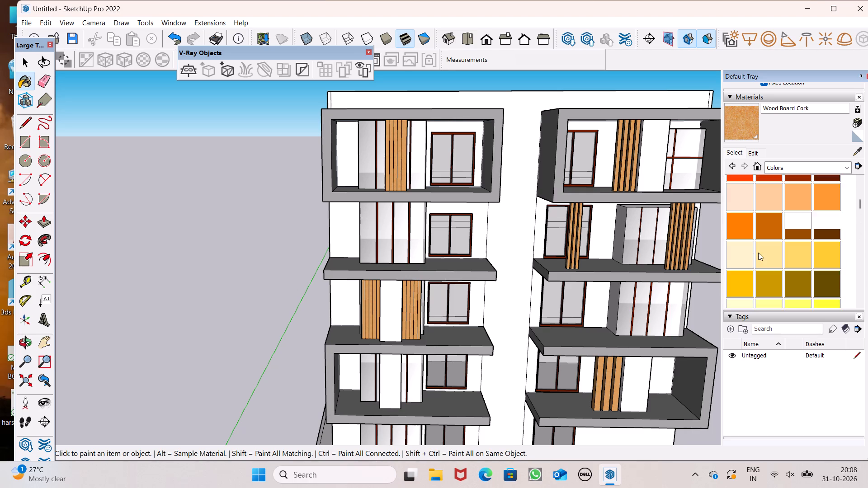
scroll(758, 253, "up", 11)
scroll(758, 253, "down", 2)
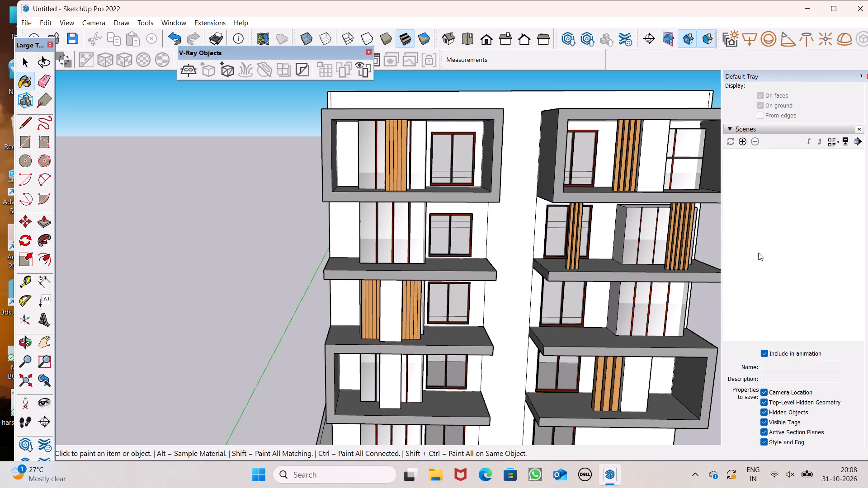
scroll(758, 253, "down", 8)
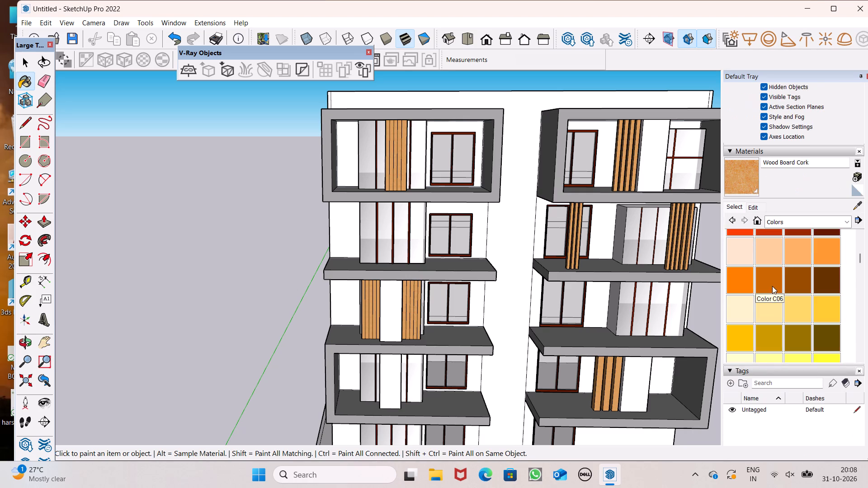
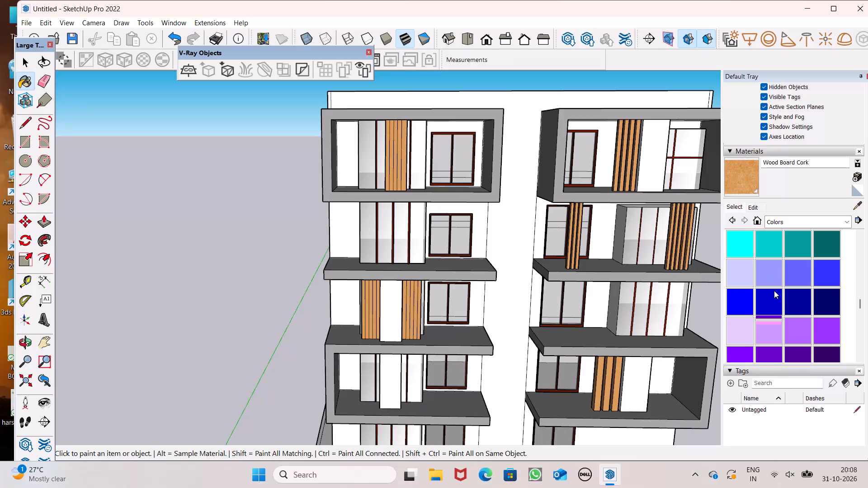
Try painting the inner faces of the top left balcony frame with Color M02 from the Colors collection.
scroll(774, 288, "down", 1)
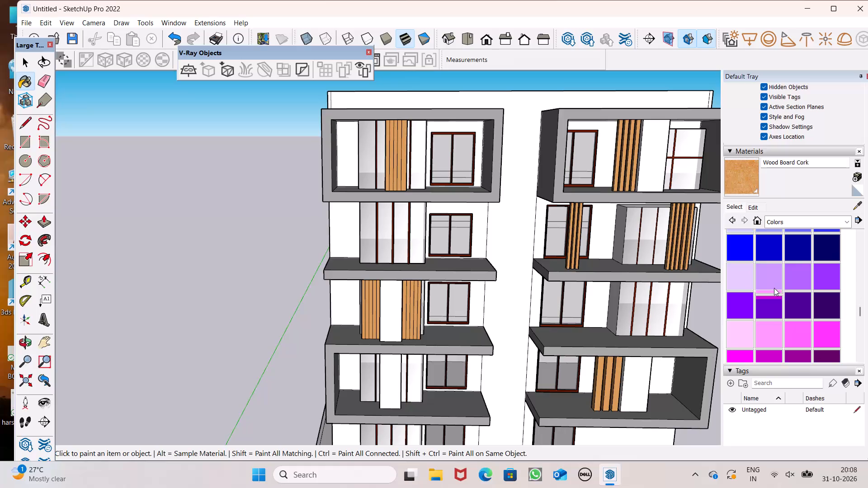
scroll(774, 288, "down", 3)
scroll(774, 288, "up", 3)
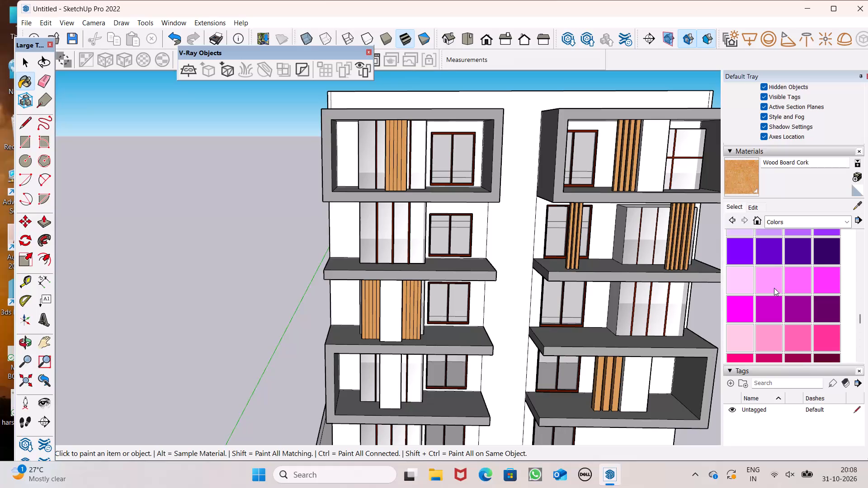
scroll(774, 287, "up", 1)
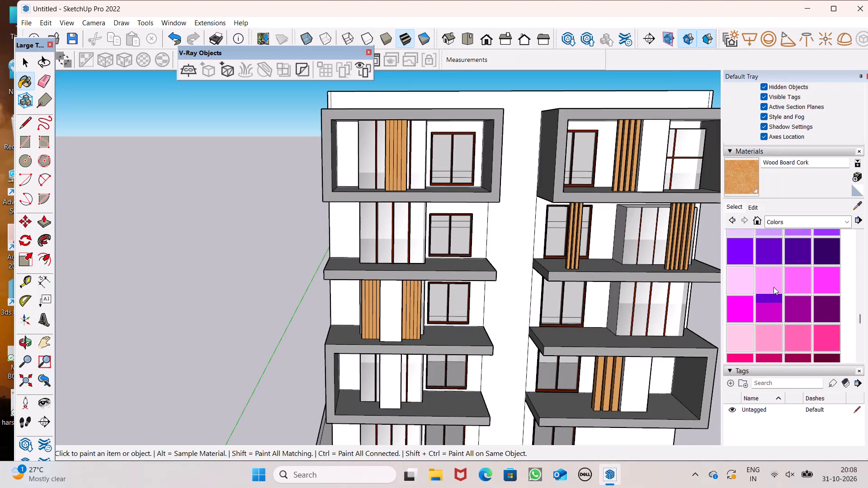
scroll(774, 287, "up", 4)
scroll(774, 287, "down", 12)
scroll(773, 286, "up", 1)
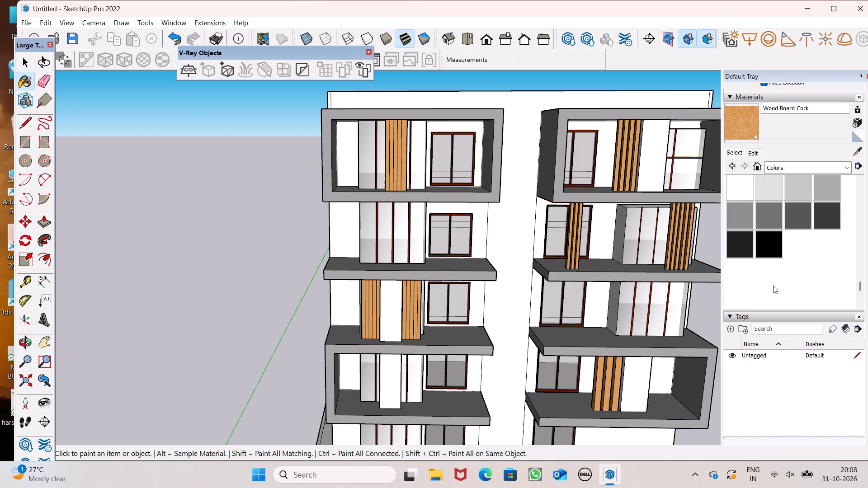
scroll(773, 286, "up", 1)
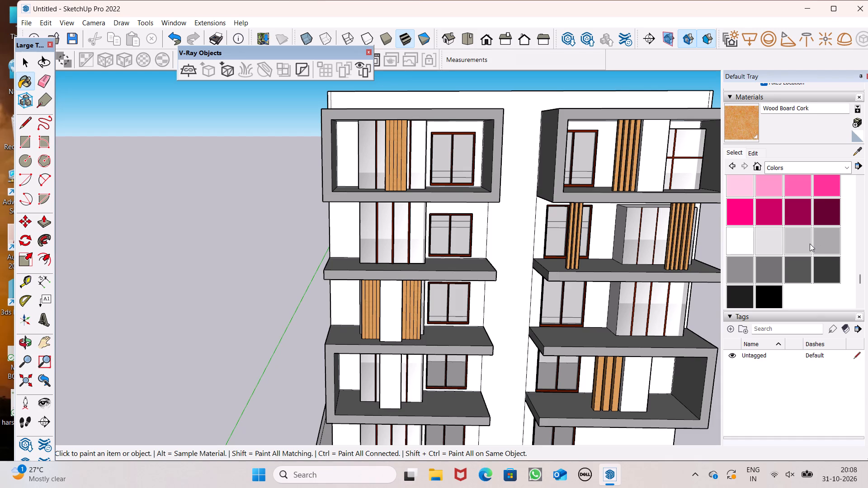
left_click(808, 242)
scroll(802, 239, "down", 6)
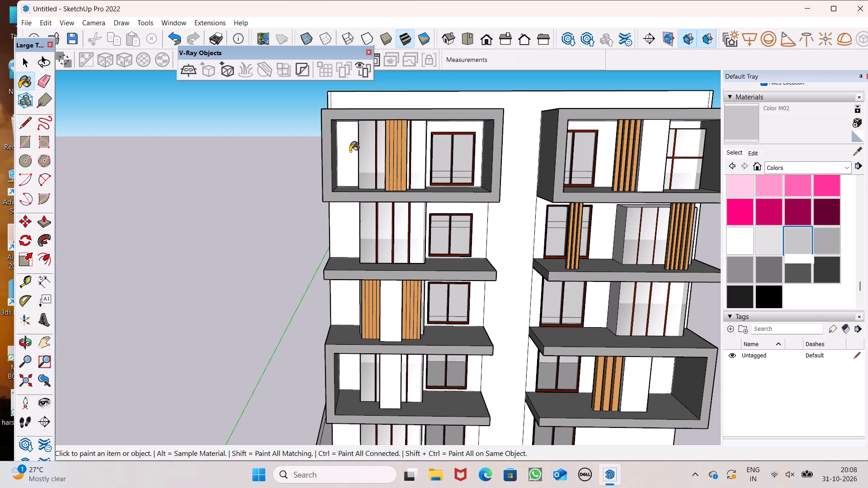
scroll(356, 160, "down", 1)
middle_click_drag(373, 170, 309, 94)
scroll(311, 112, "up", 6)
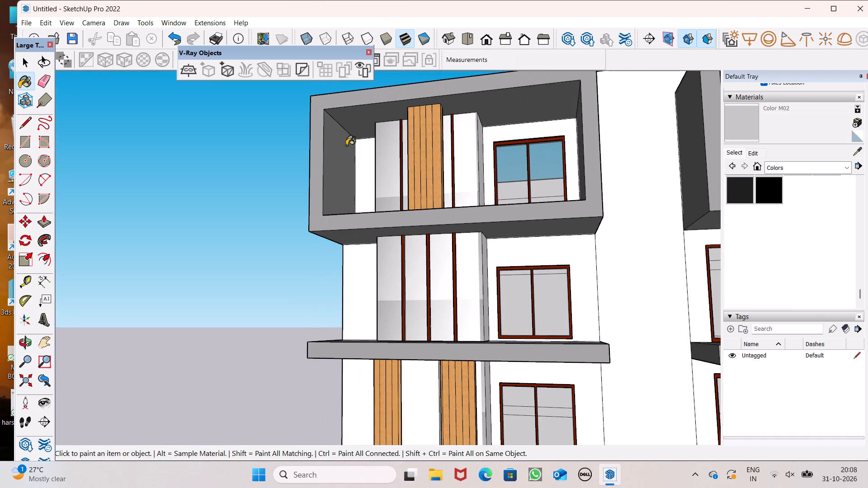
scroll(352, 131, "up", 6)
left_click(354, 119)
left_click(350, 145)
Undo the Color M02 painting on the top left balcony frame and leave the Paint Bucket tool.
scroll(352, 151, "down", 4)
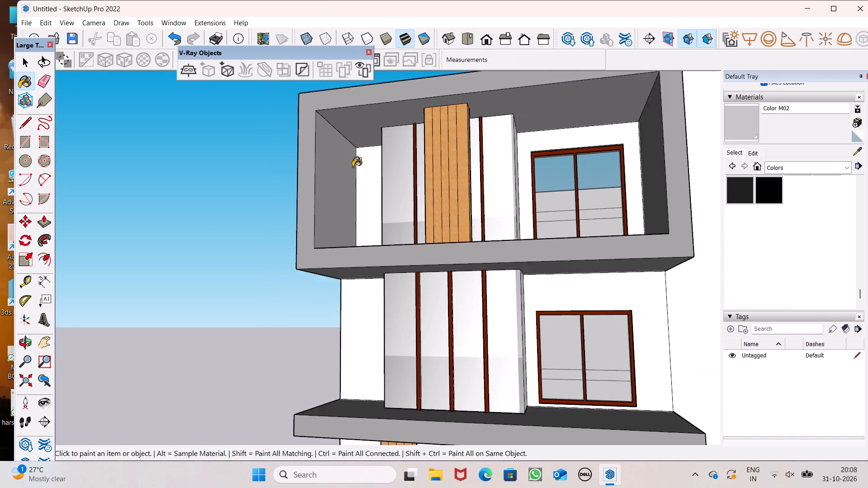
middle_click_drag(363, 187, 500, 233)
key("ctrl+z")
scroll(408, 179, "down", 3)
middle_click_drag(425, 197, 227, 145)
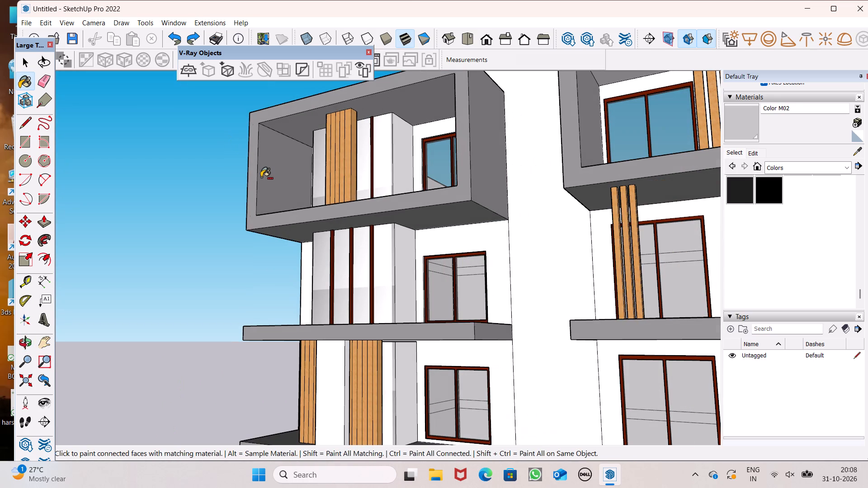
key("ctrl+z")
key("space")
Paint the ceiling and both inner side walls of the top left balcony frame with Color E01.
scroll(281, 167, "down", 3)
middle_click_drag(365, 190, 519, 261)
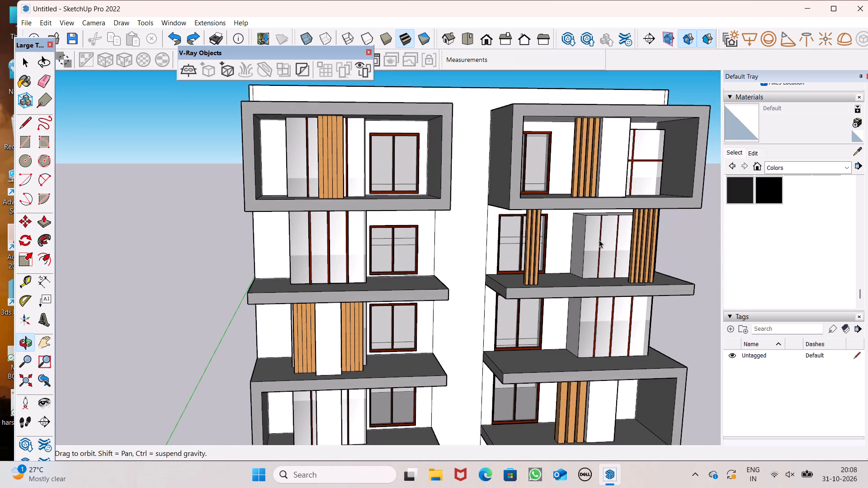
scroll(785, 243, "up", 9)
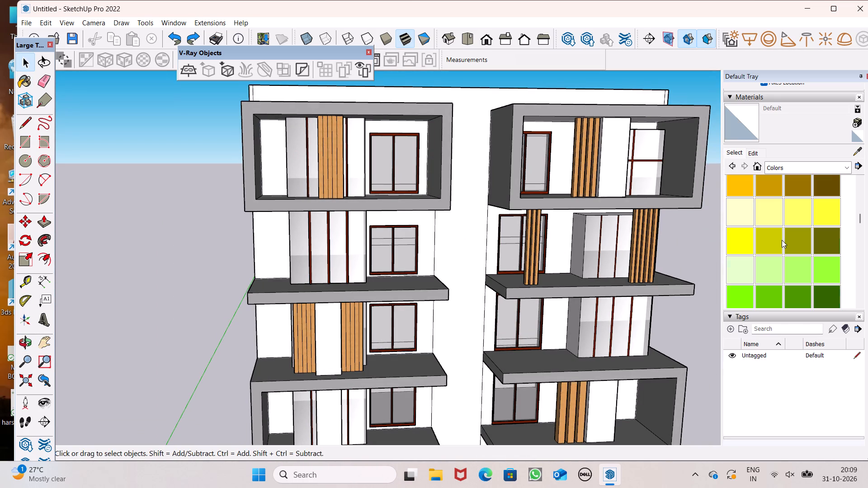
scroll(782, 240, "up", 1)
left_click(736, 212)
scroll(441, 125, "up", 3)
middle_click_drag(403, 121, 402, 115)
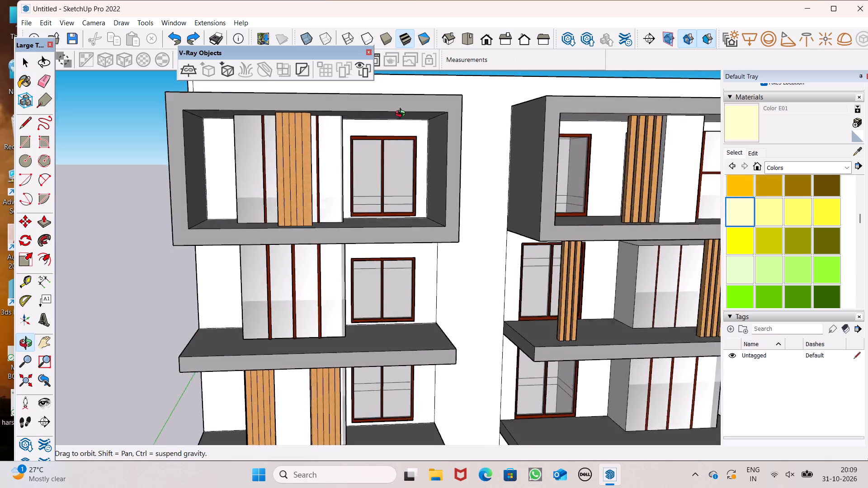
middle_click_drag(402, 115, 418, 52)
scroll(418, 52, "up", 5)
left_click(417, 100)
left_click(451, 167)
scroll(451, 152, "down", 3)
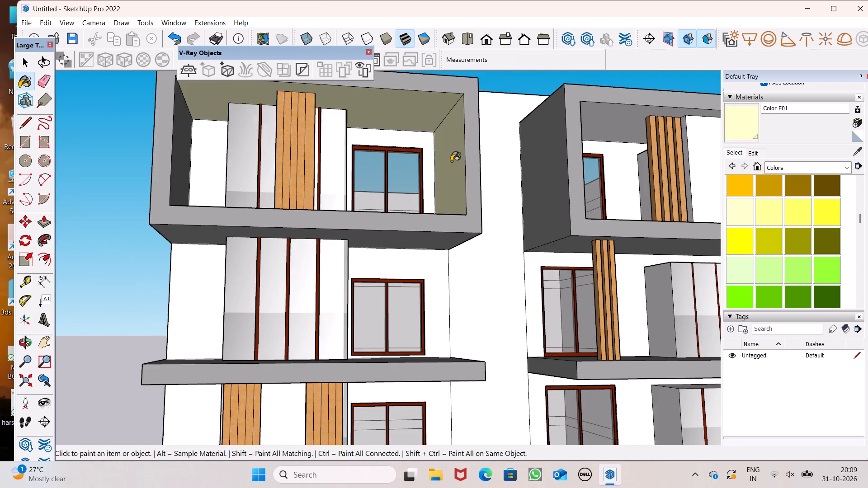
middle_click_drag(451, 170, 275, 223)
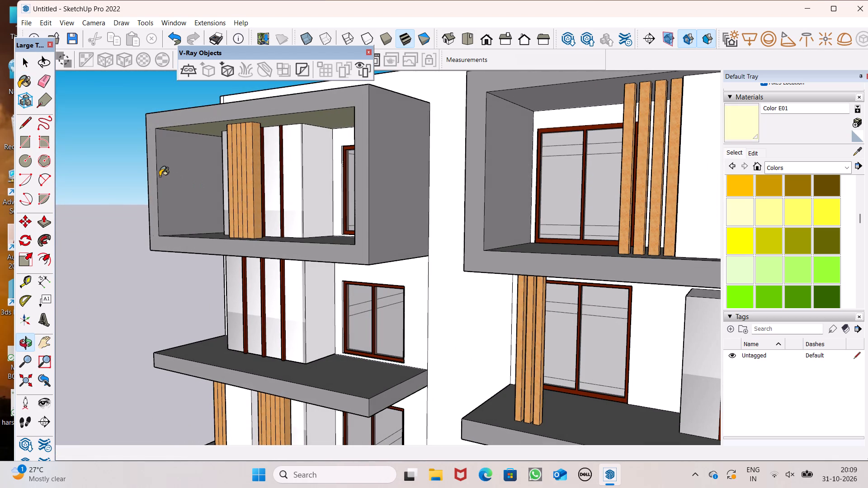
left_click_drag(174, 161, 185, 161)
scroll(290, 122, "down", 6)
middle_click_drag(342, 158, 531, 134)
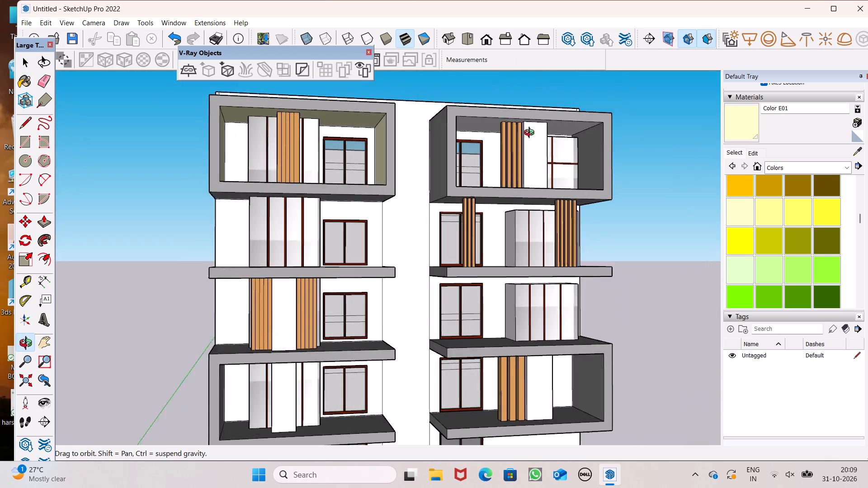
middle_click_drag(531, 134, 537, 116)
scroll(534, 129, "up", 1)
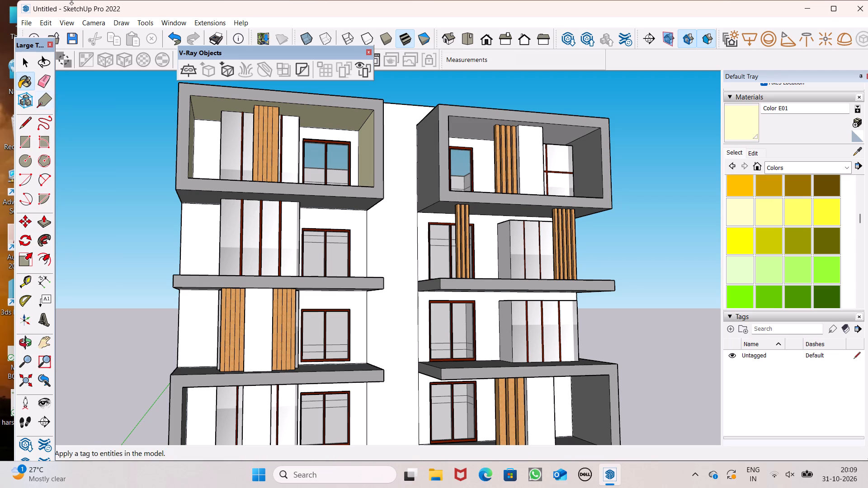
scroll(361, 192, "down", 7)
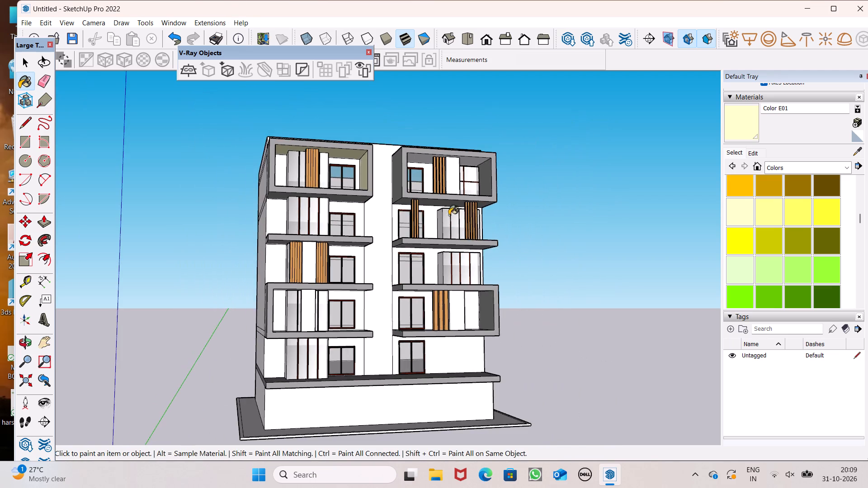
Paint the ceiling and the inner left side wall of the top right balcony frame with Color E01.
middle_click_drag(449, 215, 354, 154)
scroll(390, 164, "up", 4)
left_click(405, 160)
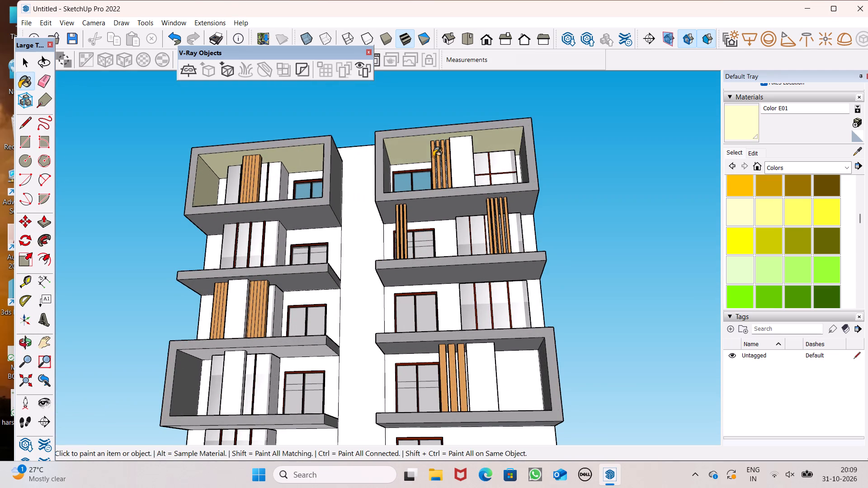
middle_click_drag(469, 192, 457, 330)
scroll(439, 269, "up", 1)
scroll(405, 169, "up", 2)
middle_click_drag(405, 170, 361, 178)
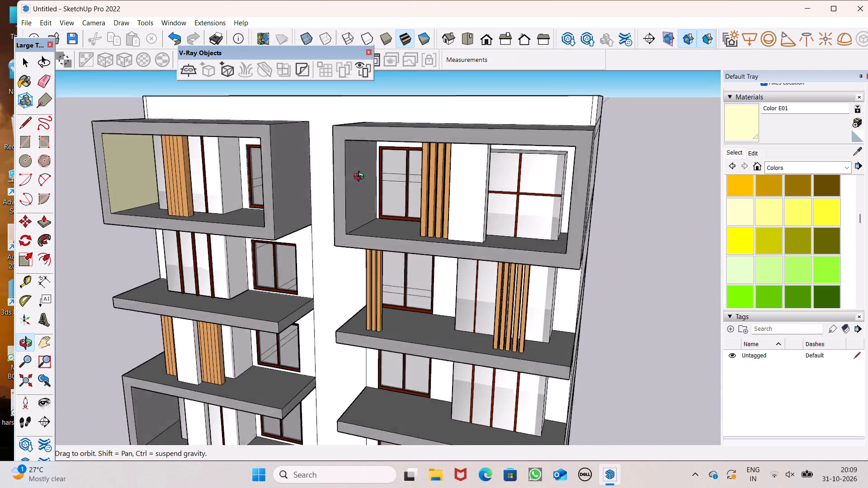
middle_click_drag(361, 178, 331, 172)
left_click(347, 163)
middle_click_drag(368, 194, 544, 160)
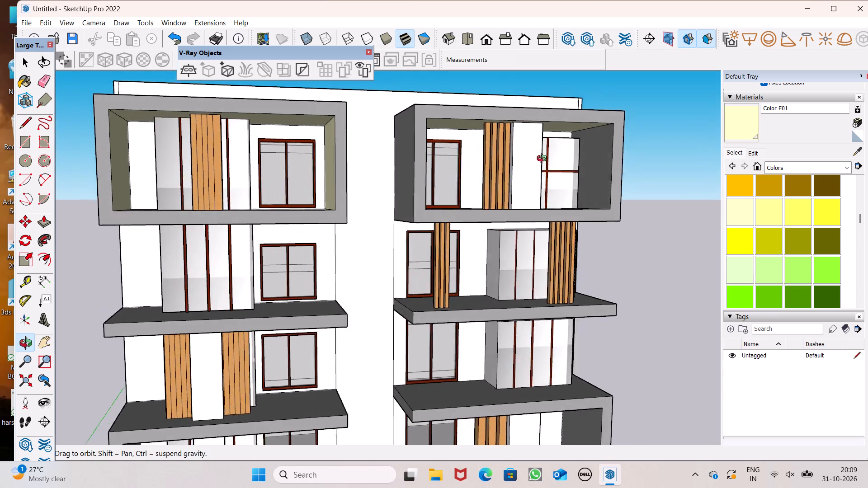
middle_click_drag(544, 160, 498, 131)
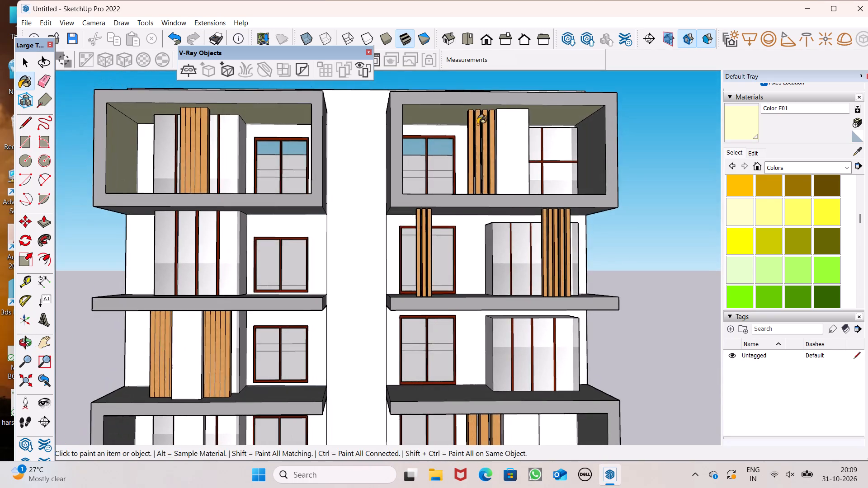
Paint the ceiling of the lower left balcony frame with Color E01.
scroll(439, 76, "down", 5)
middle_click_drag(460, 164, 437, 144)
scroll(524, 155, "down", 6)
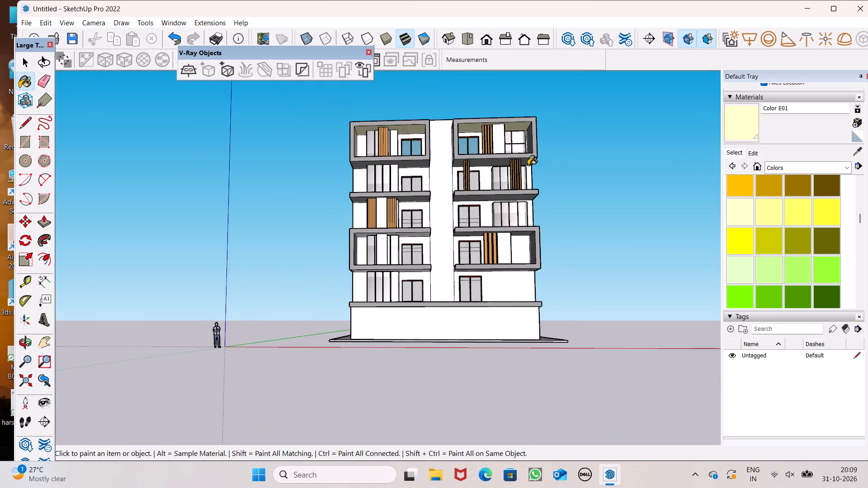
scroll(528, 165, "down", 3)
scroll(429, 230, "up", 8)
middle_click_drag(410, 244, 363, 215)
scroll(363, 215, "up", 1)
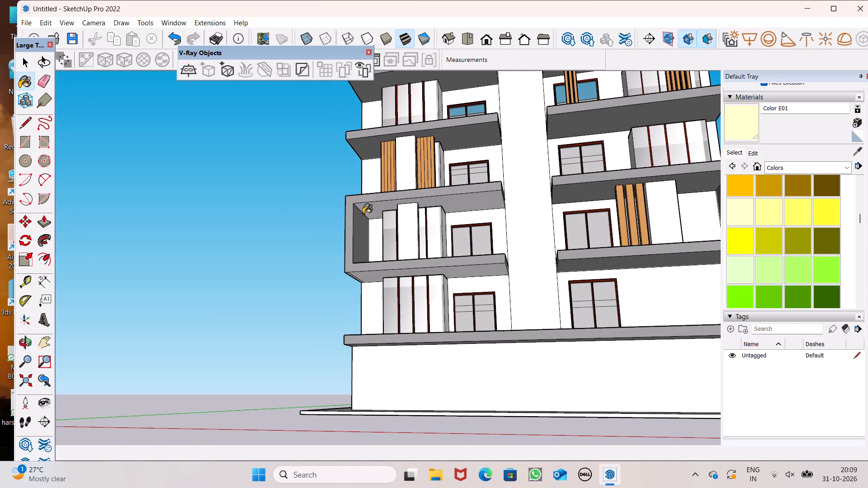
middle_click_drag(420, 221, 447, 161)
scroll(456, 207, "up", 5)
left_click(457, 189)
scroll(457, 186, "down", 3)
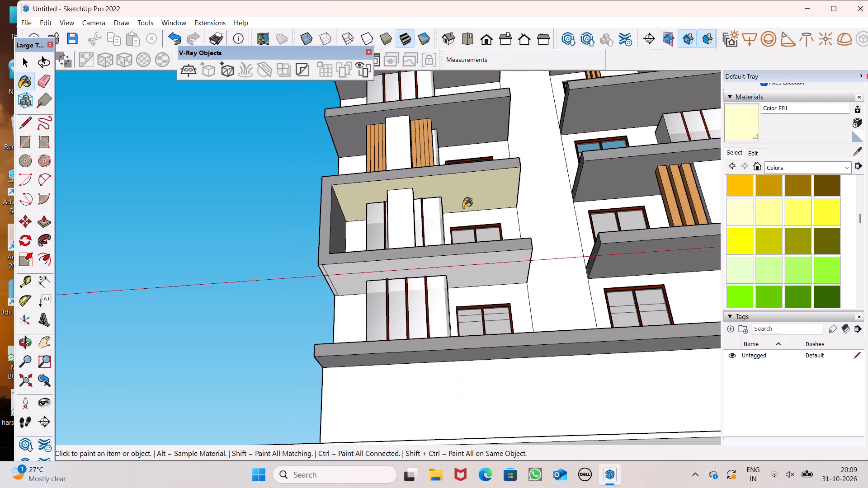
middle_click_drag(466, 212, 447, 177)
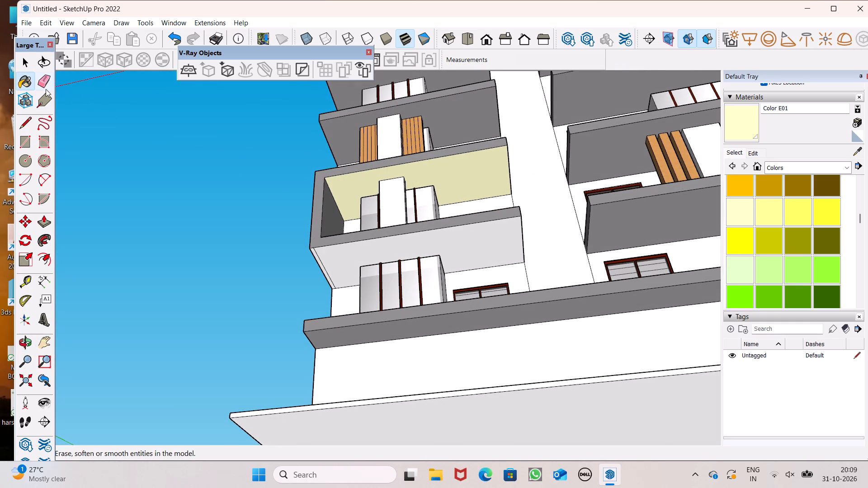
Erase the extra edge line across the underside of the lower left balcony frame near its outer end.
left_click(46, 78)
middle_click_drag(151, 142, 168, 124)
scroll(259, 234, "up", 6)
scroll(388, 282, "up", 3)
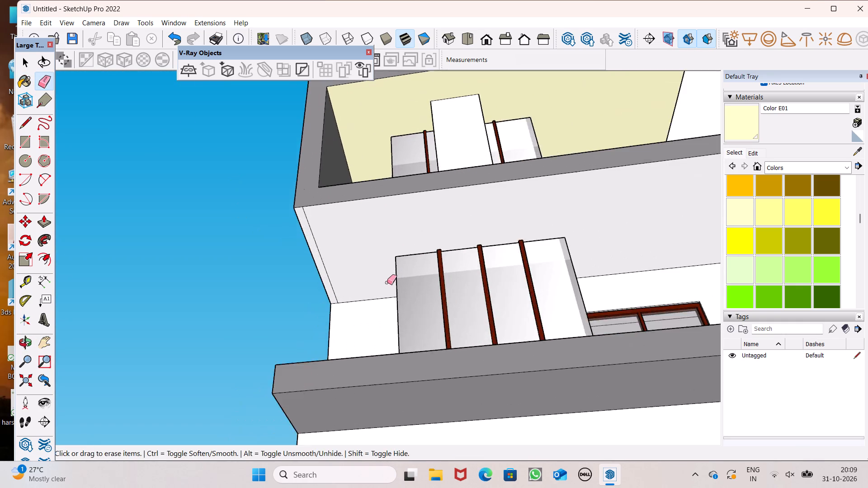
scroll(387, 282, "up", 4)
left_click(291, 245)
scroll(335, 228, "down", 5)
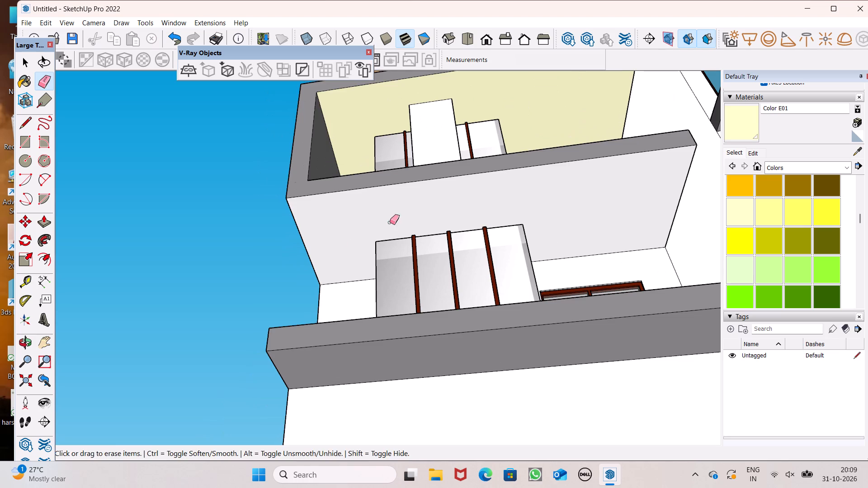
middle_click_drag(390, 238, 407, 295)
scroll(382, 151, "down", 4)
middle_click_drag(386, 160, 266, 244)
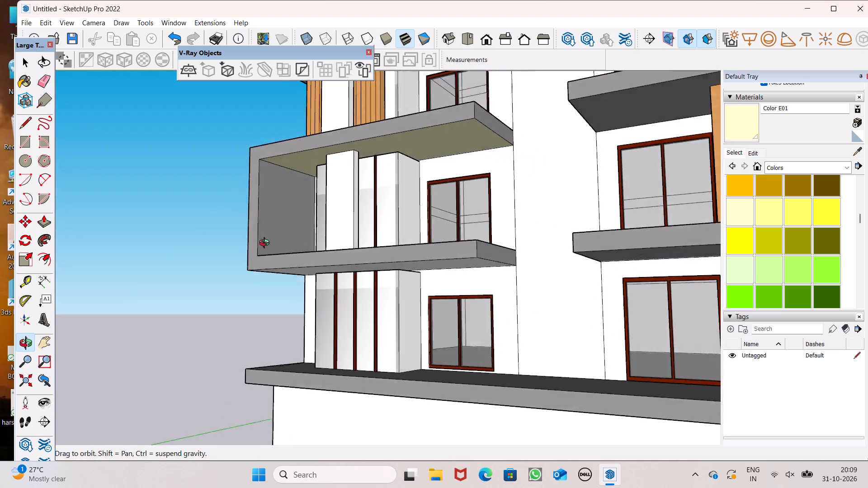
middle_click_drag(266, 244, 360, 221)
scroll(328, 136, "down", 5)
scroll(367, 146, "down", 3)
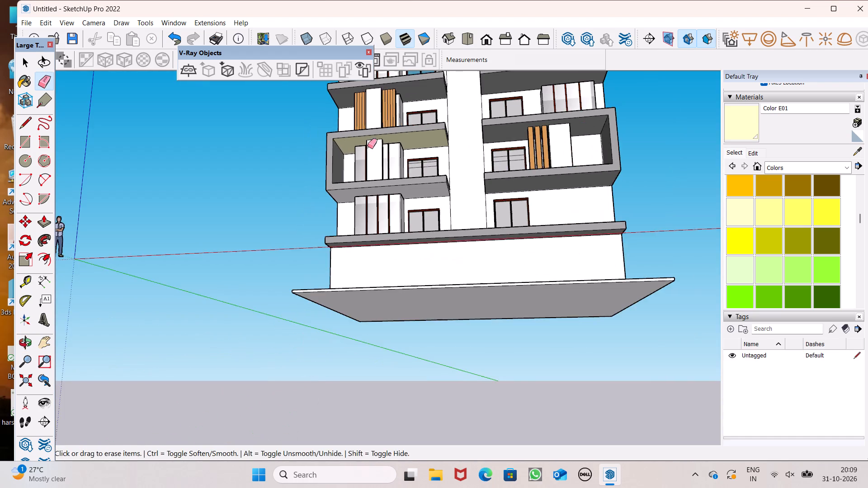
middle_click_drag(436, 163, 446, 161)
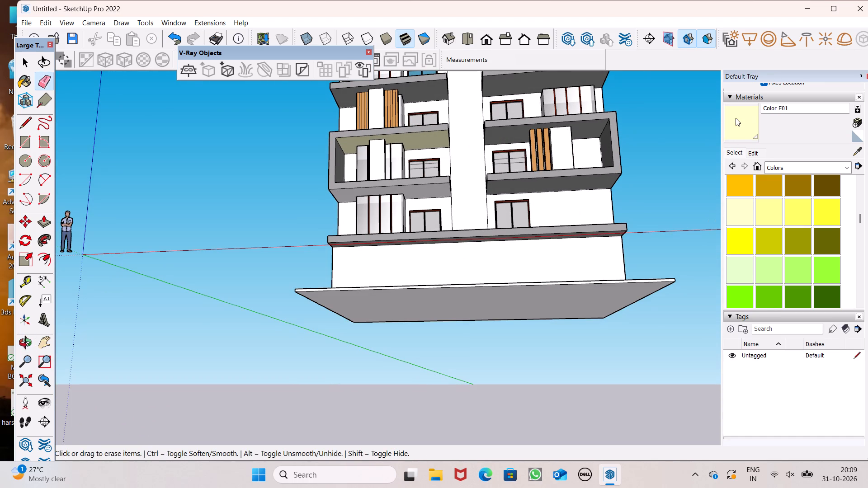
Paint the ceiling of the lower right balcony frame with Color E01.
left_click(736, 118)
scroll(531, 182, "up", 8)
left_click(483, 93)
scroll(494, 143, "down", 4)
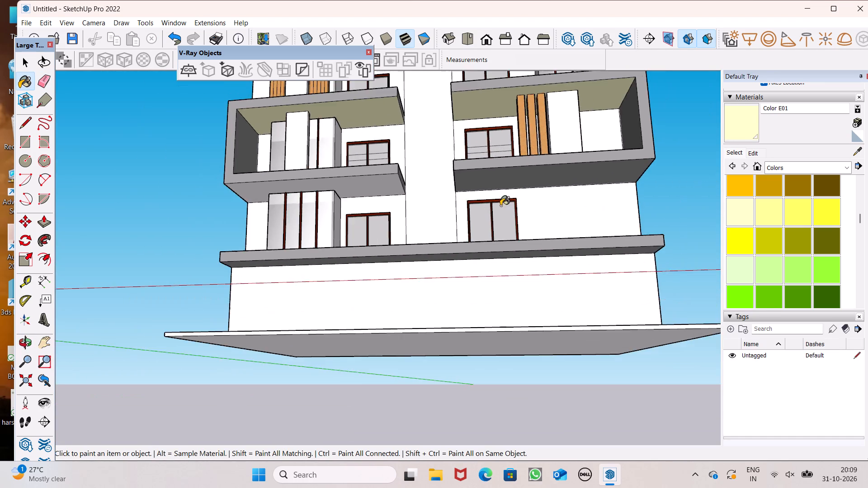
middle_click_drag(506, 239, 499, 183)
scroll(510, 182, "down", 5)
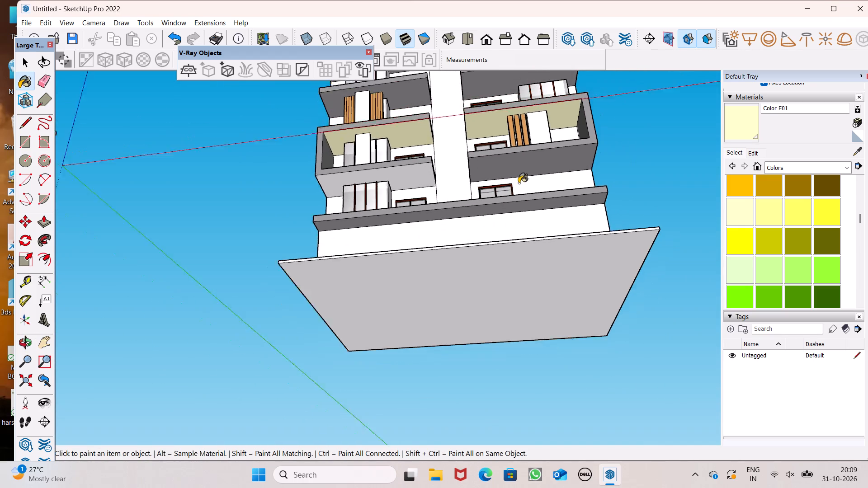
scroll(519, 183, "down", 1)
Paint the floors of the lower right and lower left balcony frames with Color E01.
middle_click_drag(554, 180, 600, 368)
scroll(528, 233, "up", 6)
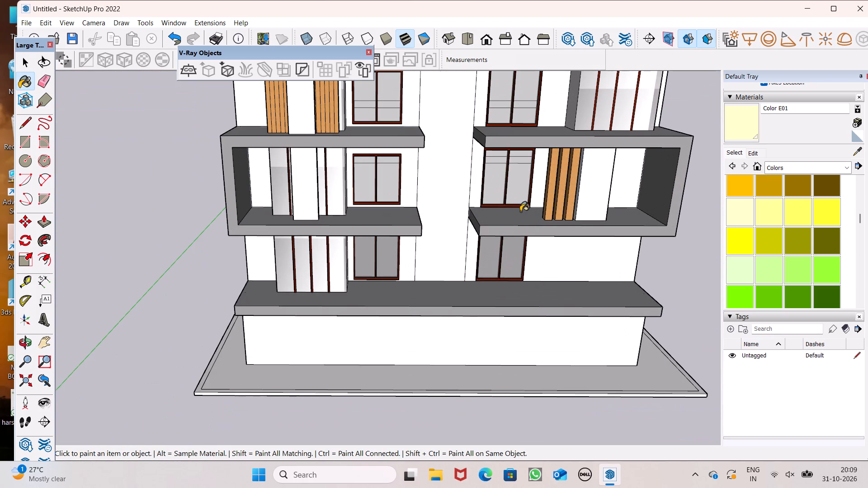
left_click(520, 211)
left_click(359, 217)
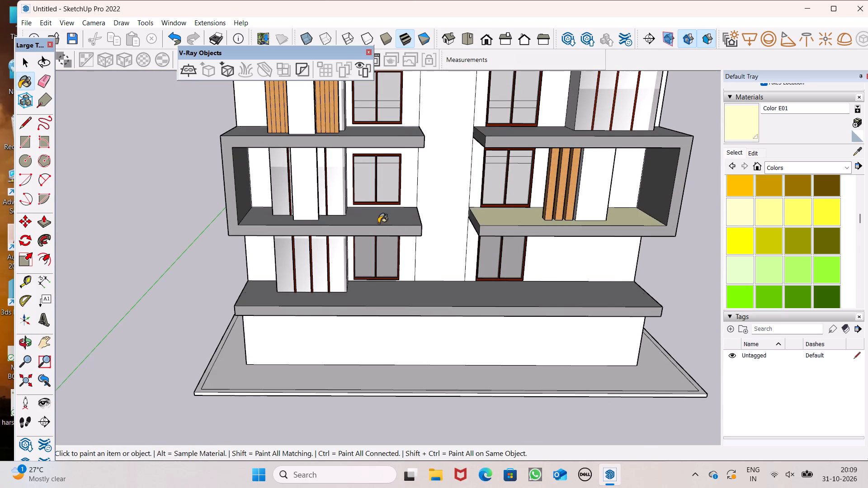
scroll(398, 237, "down", 5)
middle_click_drag(411, 232, 424, 247)
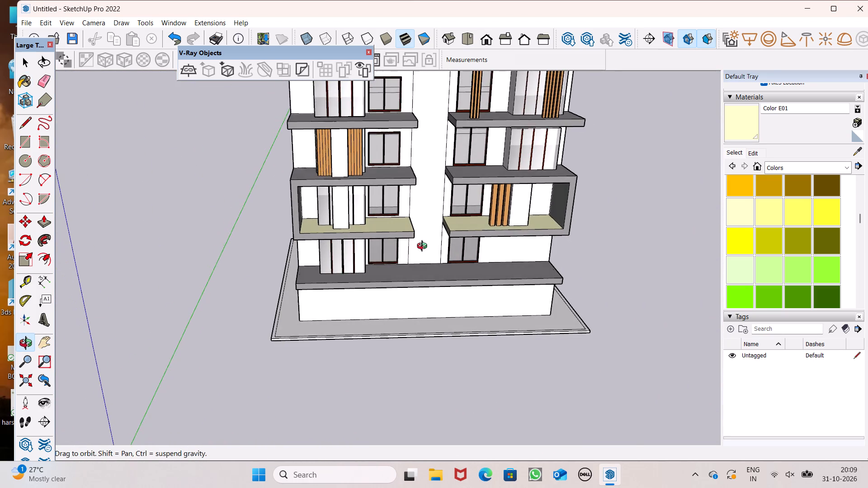
Paint the floors of the top left and top right balcony frames with Color E01.
middle_click_drag(424, 247, 420, 233)
scroll(403, 208, "down", 3)
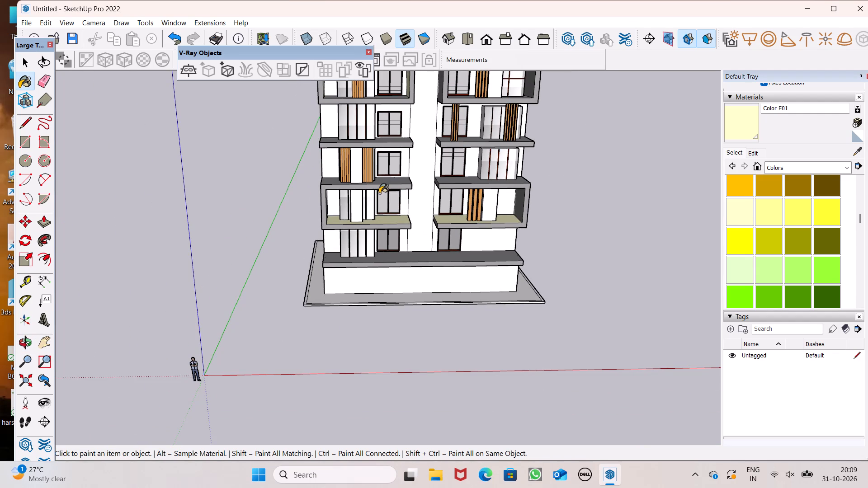
scroll(454, 223, "down", 5)
scroll(435, 155, "up", 8)
middle_click_drag(403, 163, 400, 187)
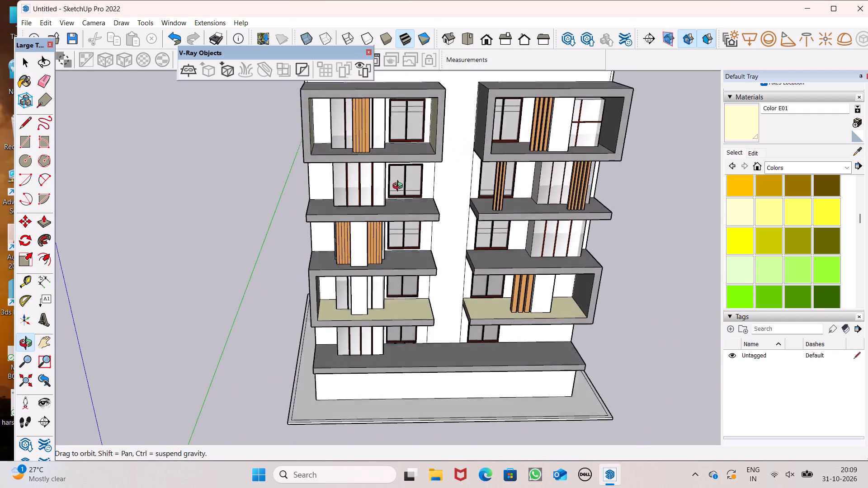
middle_click_drag(400, 187, 397, 196)
scroll(394, 173, "up", 6)
left_click(392, 159)
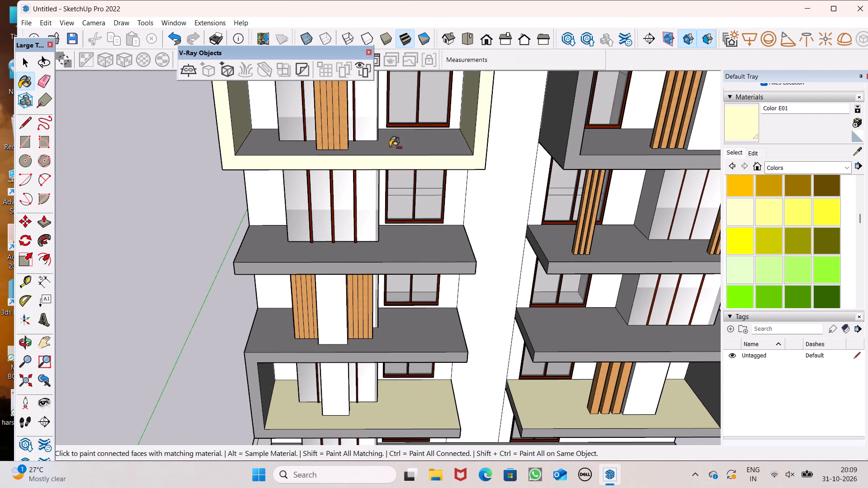
key("ctrl+z")
scroll(396, 135, "up", 3)
left_click(399, 141)
scroll(368, 151, "down", 6)
scroll(566, 149, "up", 1)
left_click(566, 149)
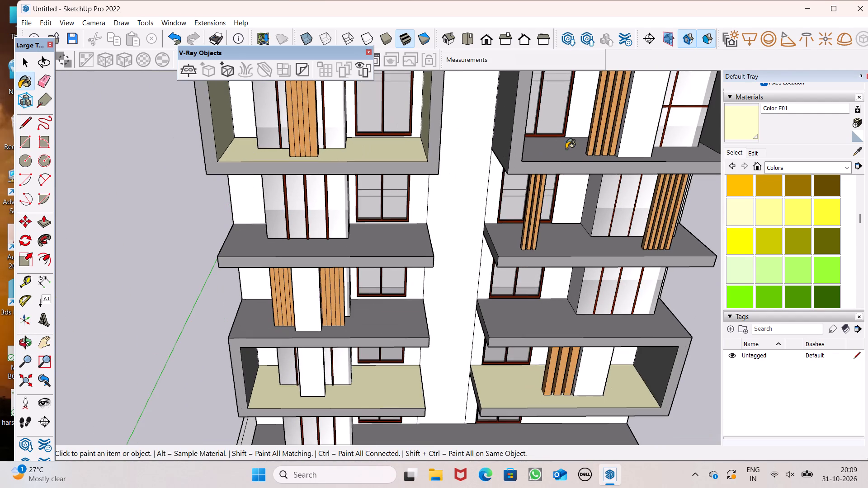
Pick grey Color M04 and paint the underside of the lower left balcony frame with it.
scroll(410, 154, "down", 3)
middle_click_drag(419, 177, 420, 154)
scroll(439, 181, "down", 6)
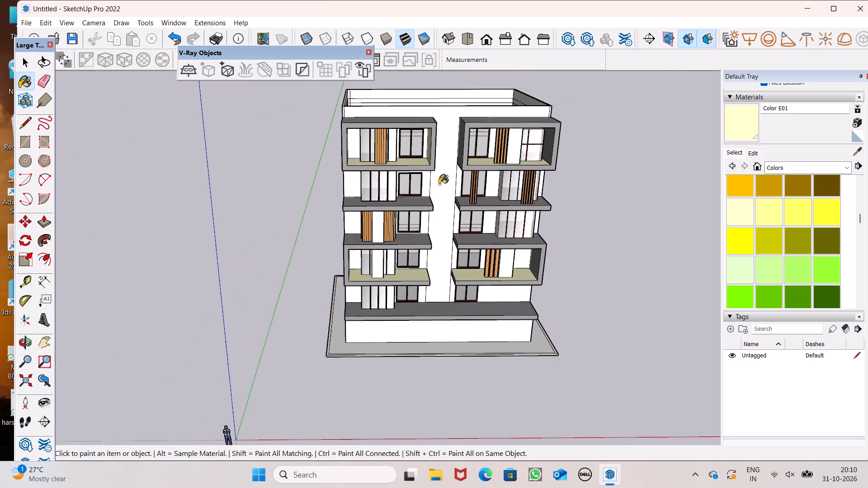
scroll(439, 184, "down", 3)
middle_click_drag(434, 197, 443, 176)
middle_click_drag(429, 221, 425, 192)
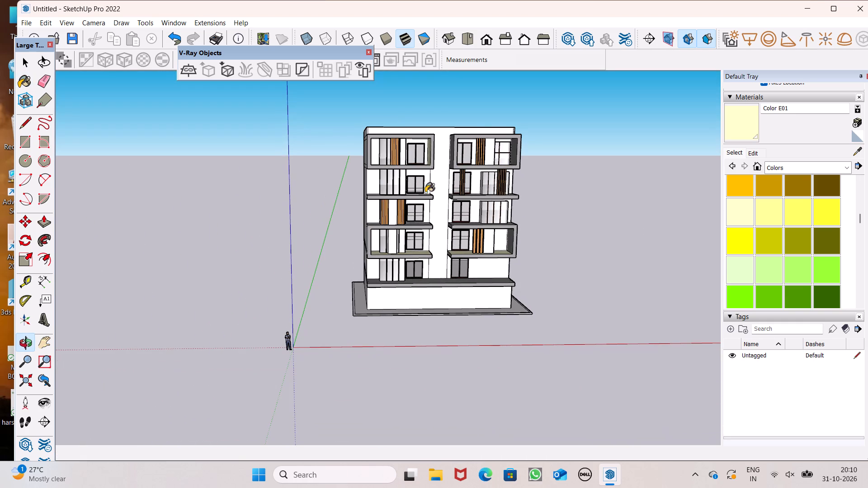
middle_click_drag(425, 192, 425, 192)
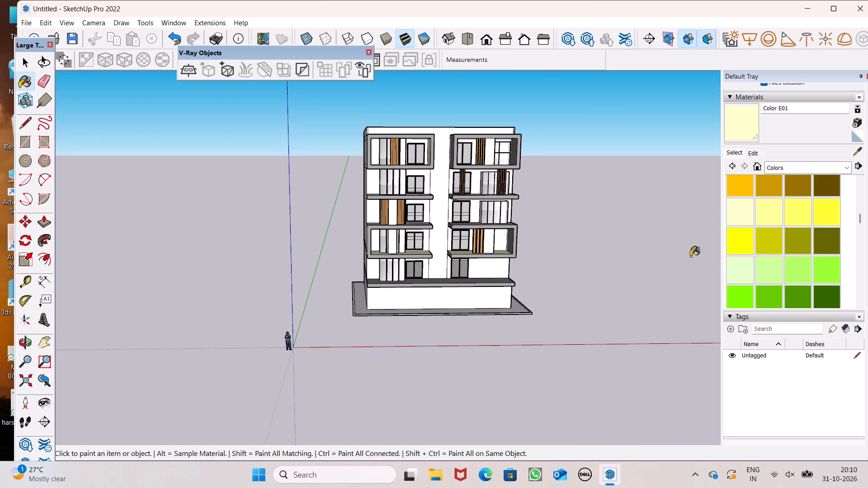
scroll(497, 223, "up", 12)
scroll(549, 191, "down", 6)
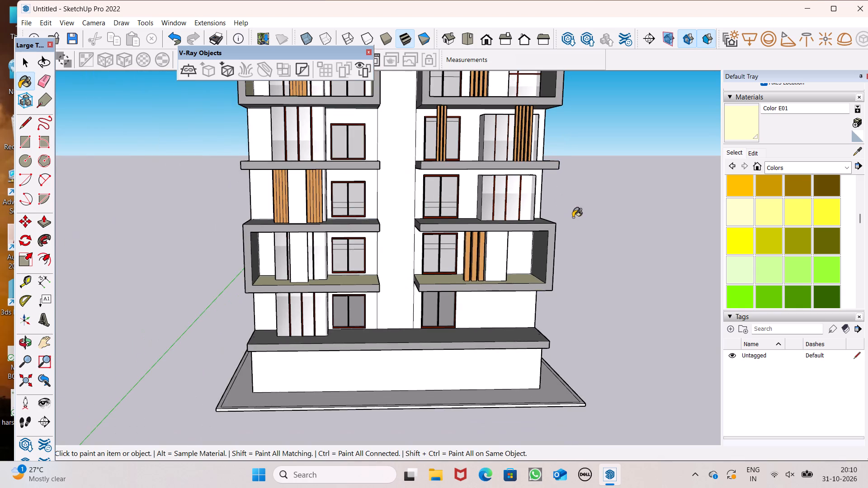
scroll(577, 224, "down", 1)
scroll(768, 244, "down", 4)
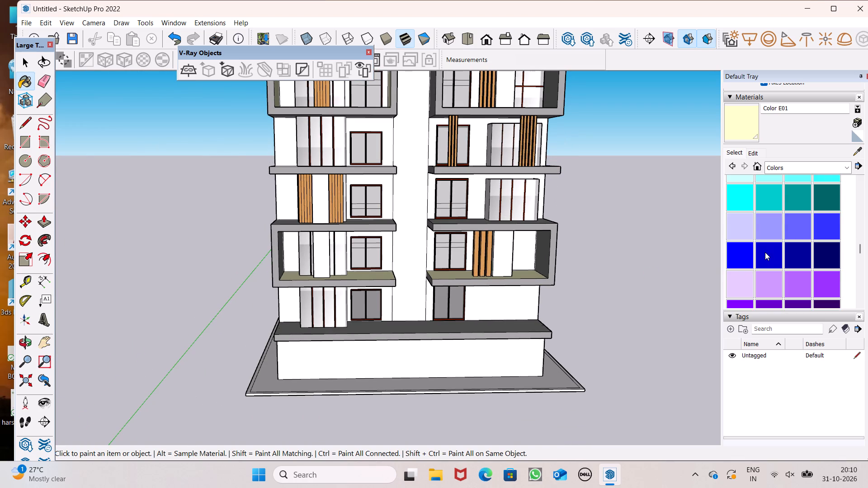
scroll(765, 252, "down", 5)
left_click(736, 216)
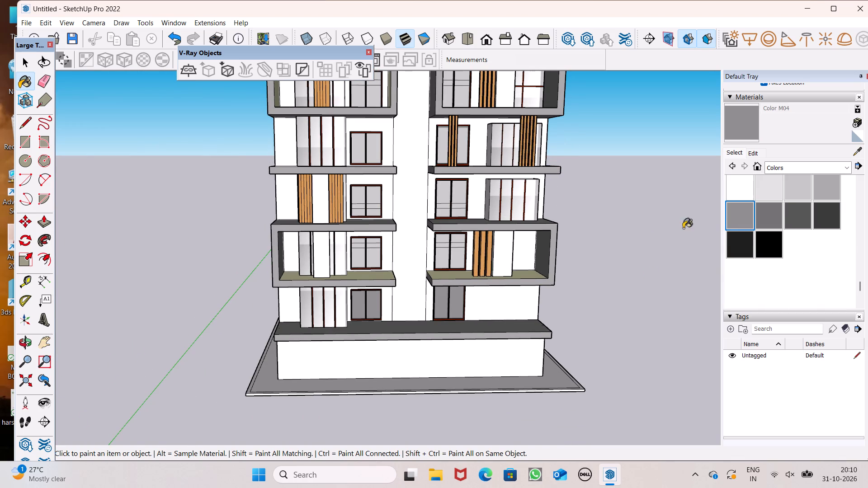
scroll(557, 211, "down", 2)
scroll(394, 255, "up", 6)
scroll(462, 225, "down", 2)
middle_click_drag(439, 284, 390, 313)
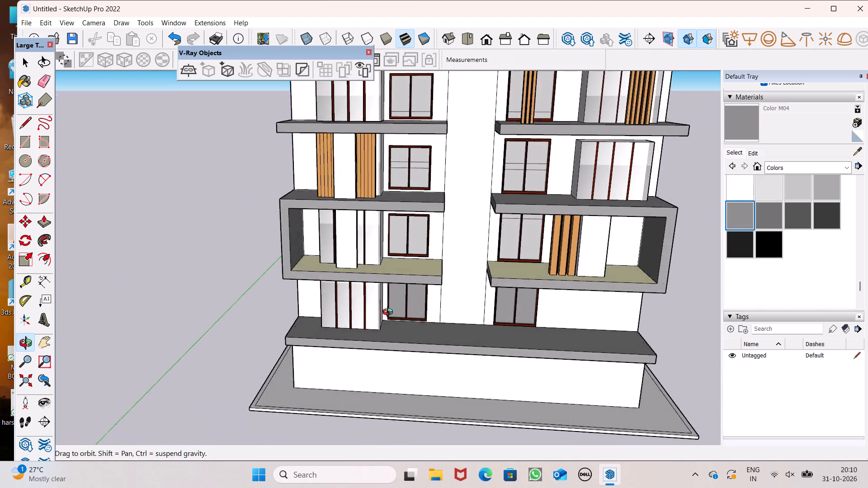
middle_click_drag(390, 313, 577, 237)
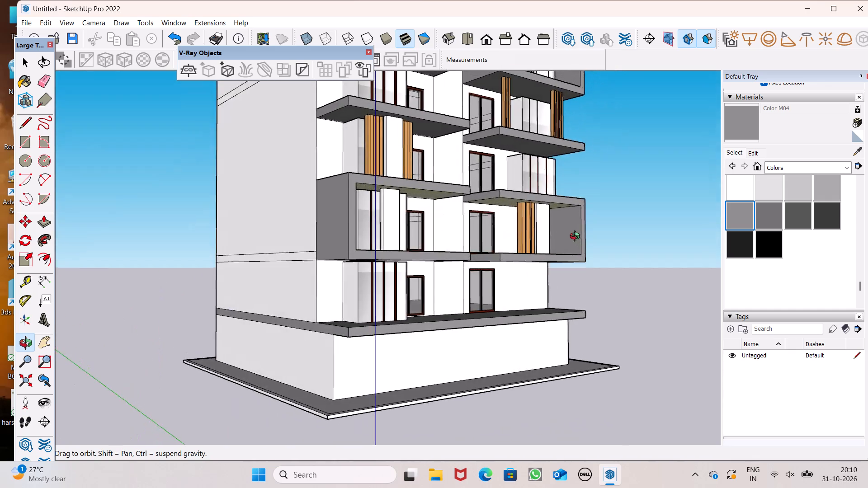
middle_click_drag(577, 237, 435, 111)
scroll(420, 230, "up", 1)
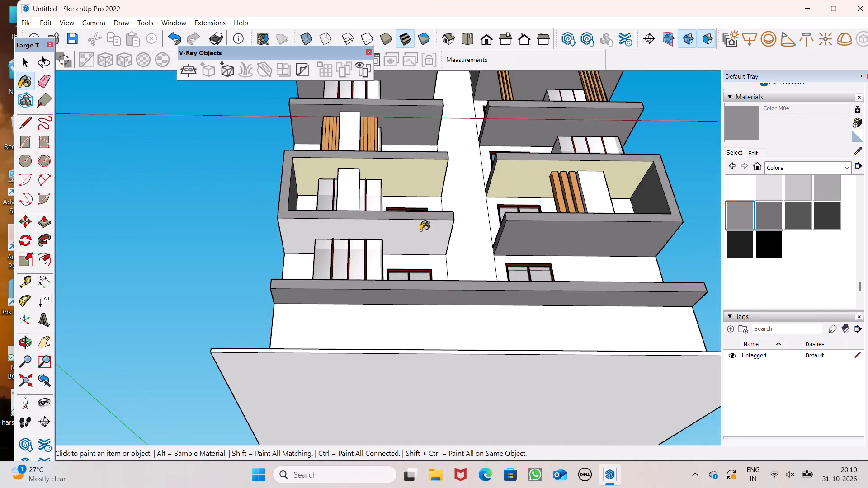
scroll(420, 230, "up", 3)
left_click(416, 236)
Erase the horizontal floor lines across the building's left side wall, including both edges of the grey slab band above the base.
scroll(425, 201, "down", 4)
middle_click_drag(447, 227, 491, 215)
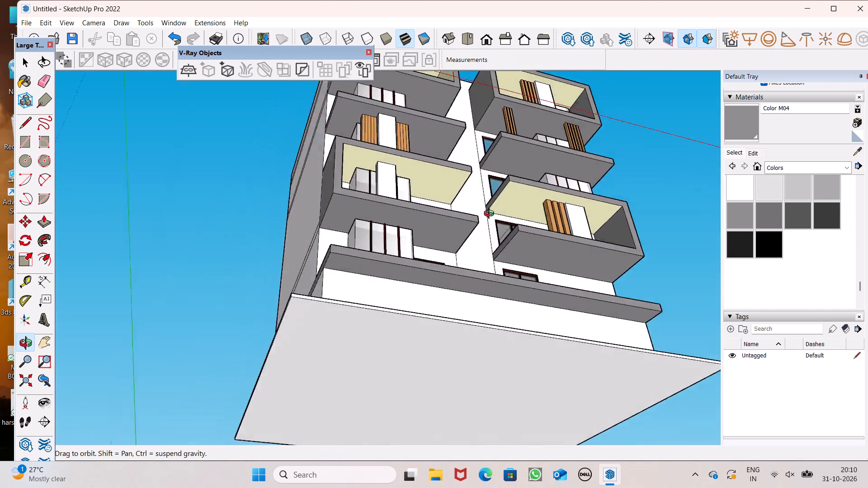
middle_click_drag(491, 215, 666, 289)
scroll(534, 225, "down", 4)
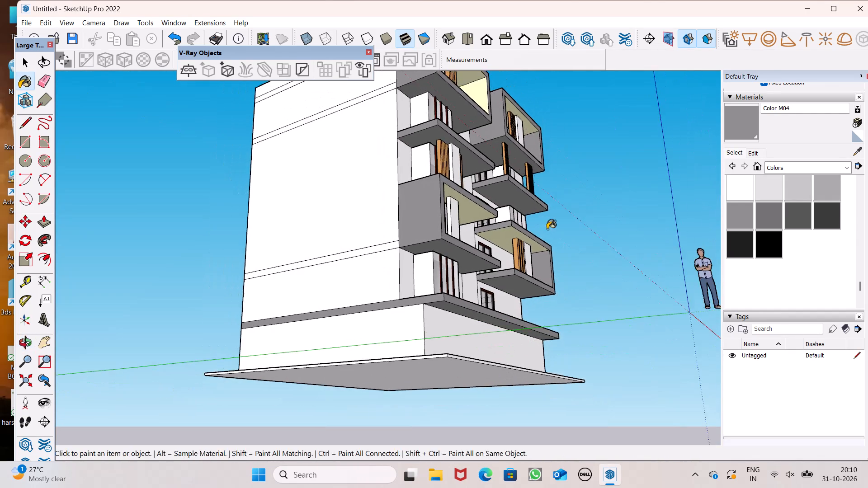
middle_click_drag(553, 241, 585, 340)
scroll(586, 341, "up", 1)
scroll(563, 253, "down", 6)
middle_click_drag(563, 282, 602, 319)
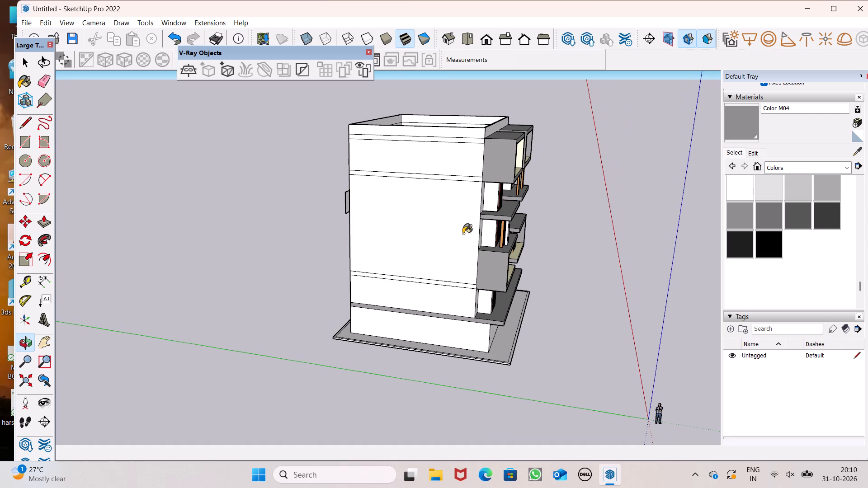
left_click(35, 77)
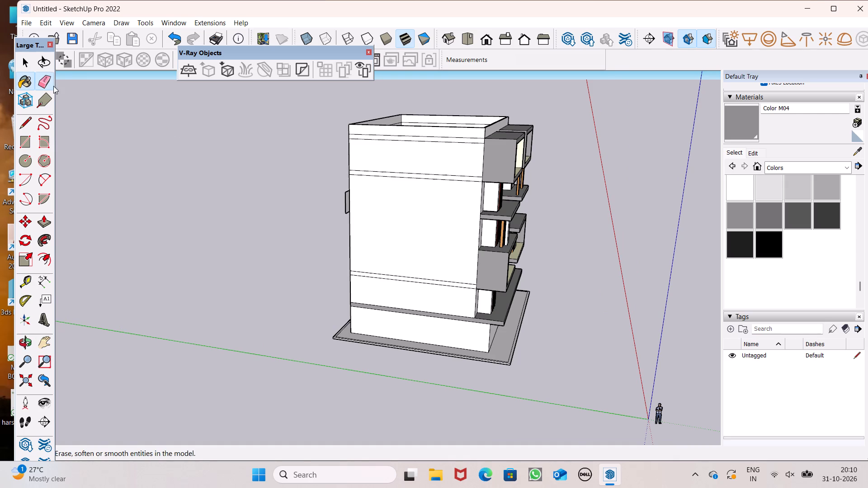
scroll(265, 196, "down", 2)
left_click_drag(401, 167, 404, 183)
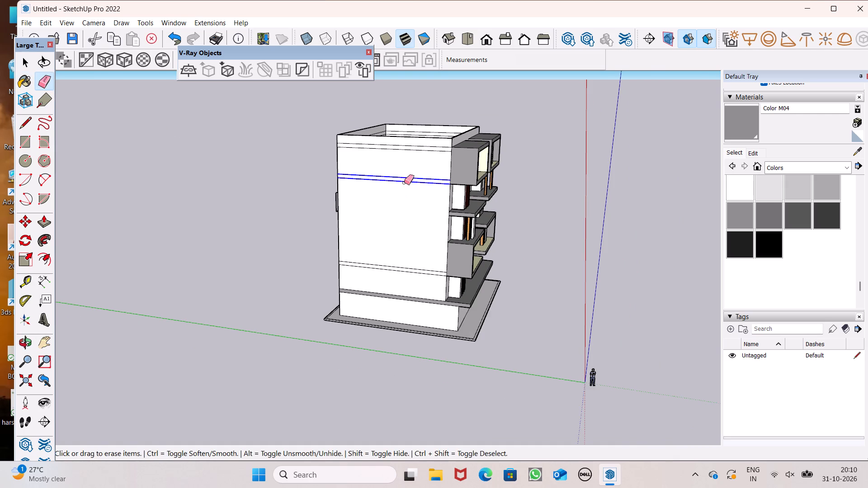
left_click_drag(404, 183, 404, 190)
scroll(400, 157, "up", 5)
left_click_drag(404, 140, 408, 151)
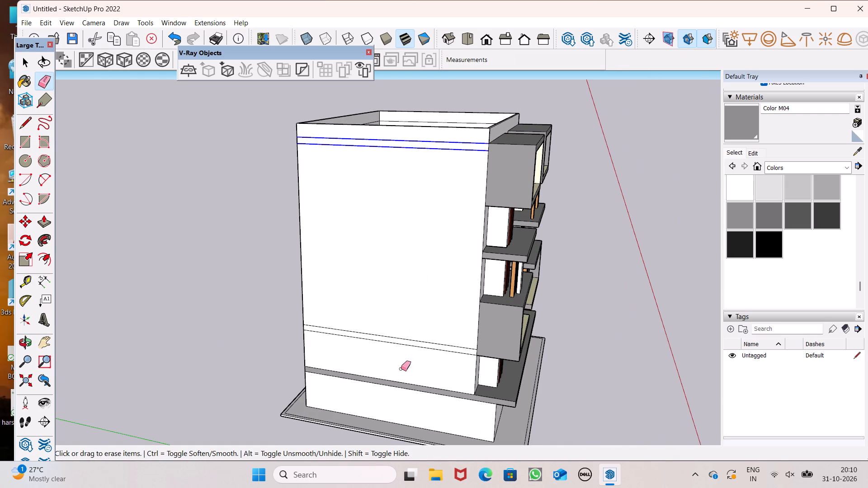
left_click_drag(386, 318, 387, 351)
scroll(388, 229, "down", 4)
scroll(385, 333, "up", 4)
left_click_drag(390, 329, 393, 348)
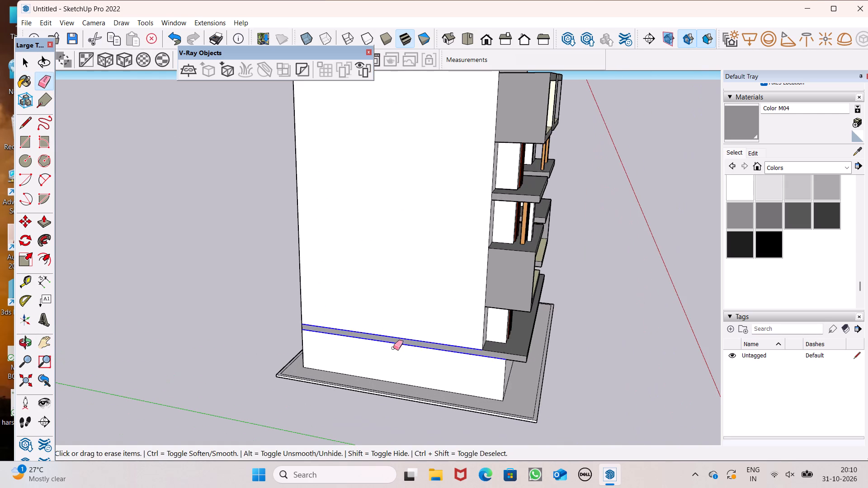
left_click_drag(393, 348, 392, 347)
Draw 4' 5 1/2" and 1' 5" edges separating the lowest projecting slab's end face from the left side wall.
scroll(385, 235, "down", 4)
middle_click_drag(370, 277, 396, 239)
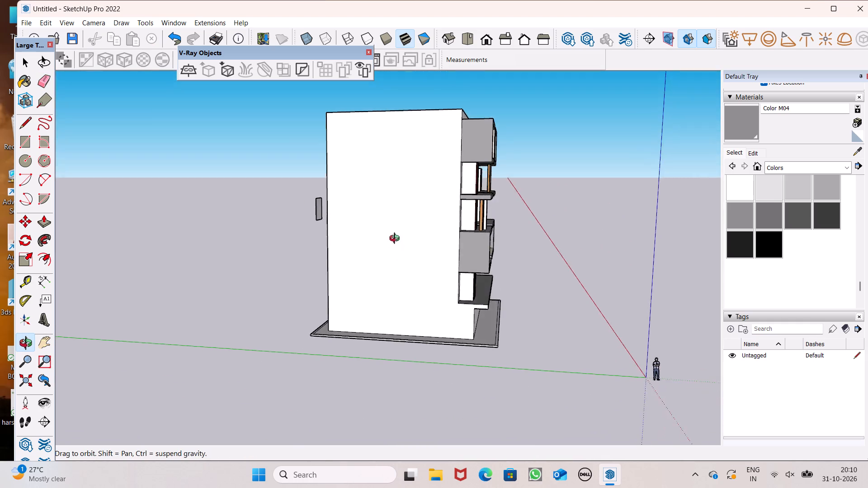
middle_click_drag(396, 239, 389, 214)
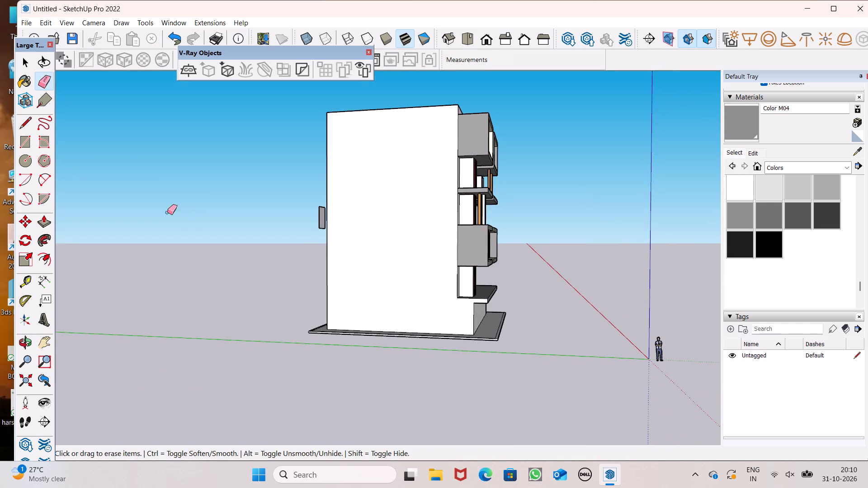
left_click(24, 122)
scroll(319, 263, "up", 6)
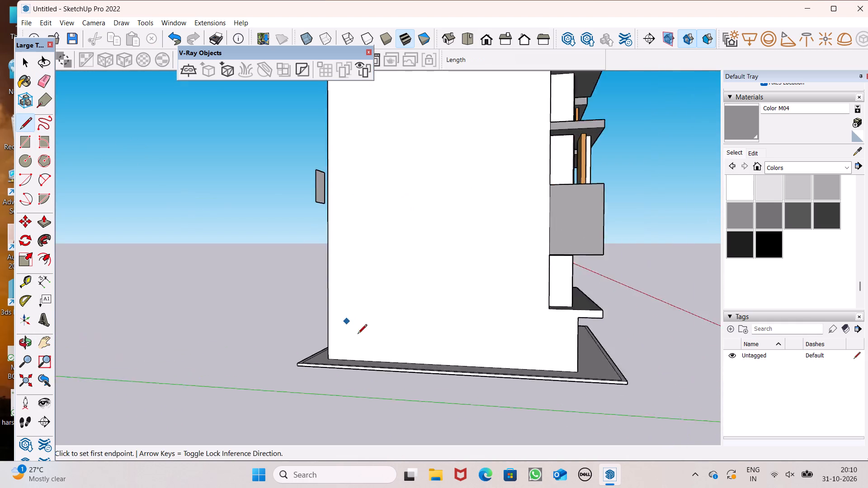
scroll(366, 331, "down", 4)
scroll(530, 389, "up", 7)
left_click(526, 284)
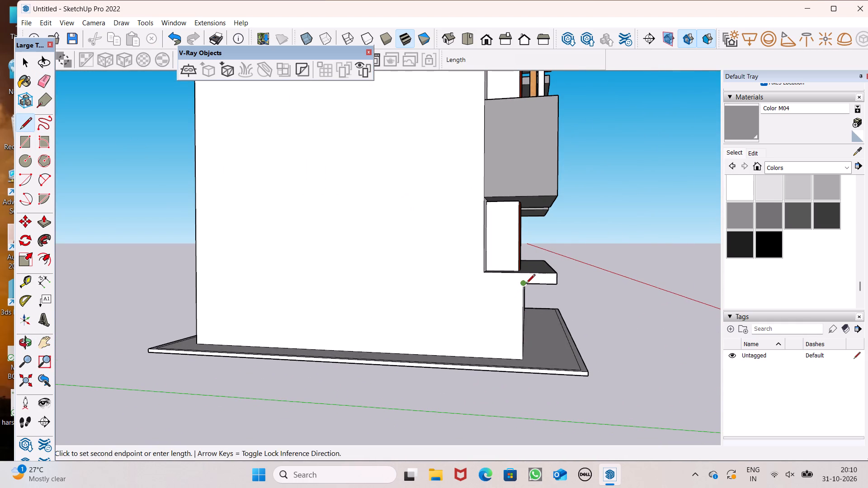
scroll(467, 282, "up", 5)
left_click(495, 282)
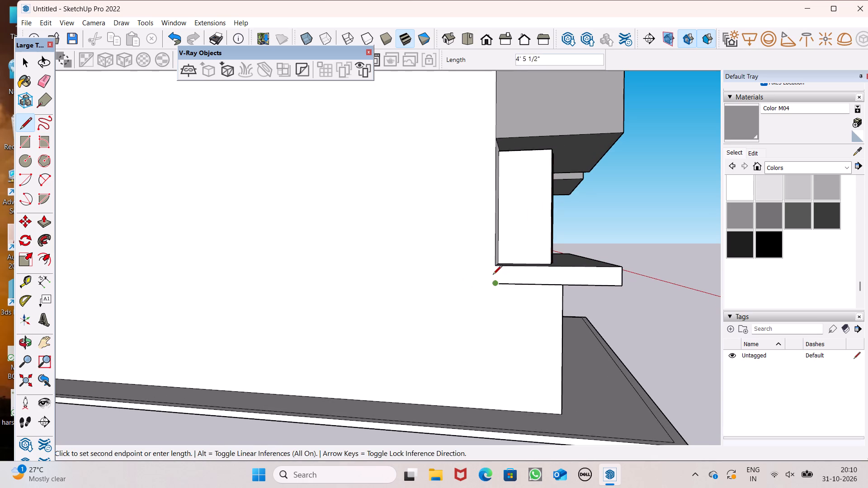
left_click(493, 267)
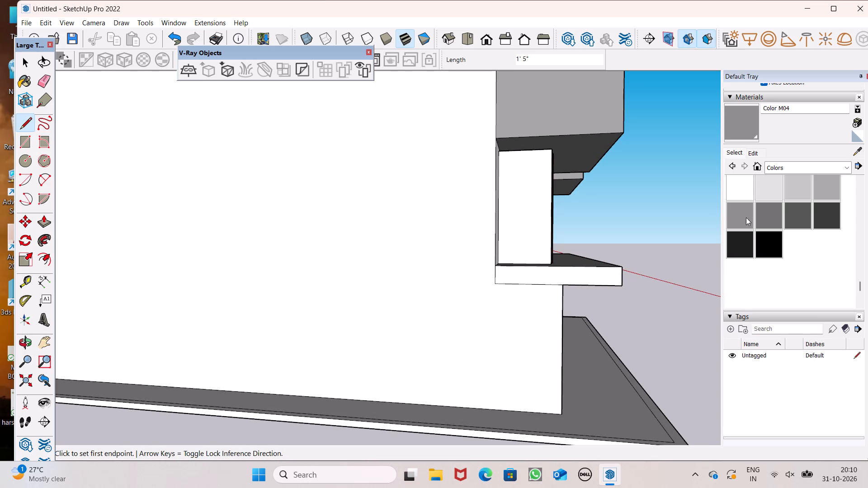
Paint the end face of the lowest projecting slab with Color M04.
left_click(744, 132)
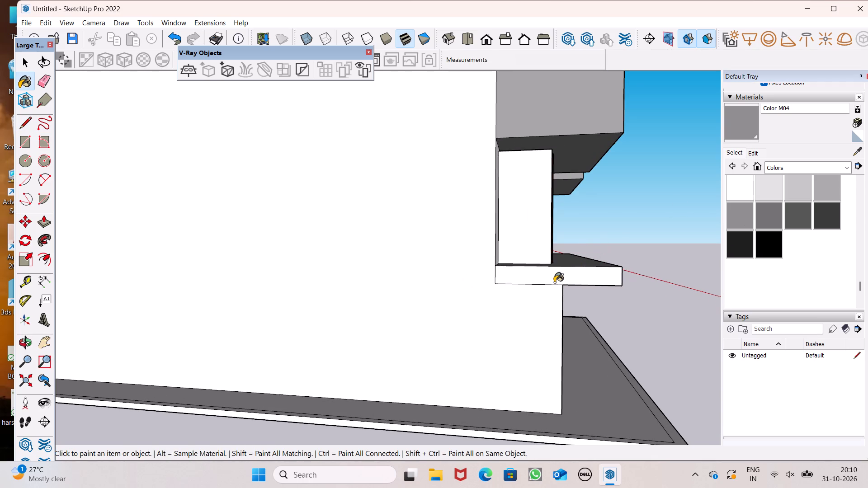
left_click(554, 282)
scroll(620, 276, "down", 4)
middle_click_drag(633, 309, 653, 337)
scroll(637, 253, "down", 8)
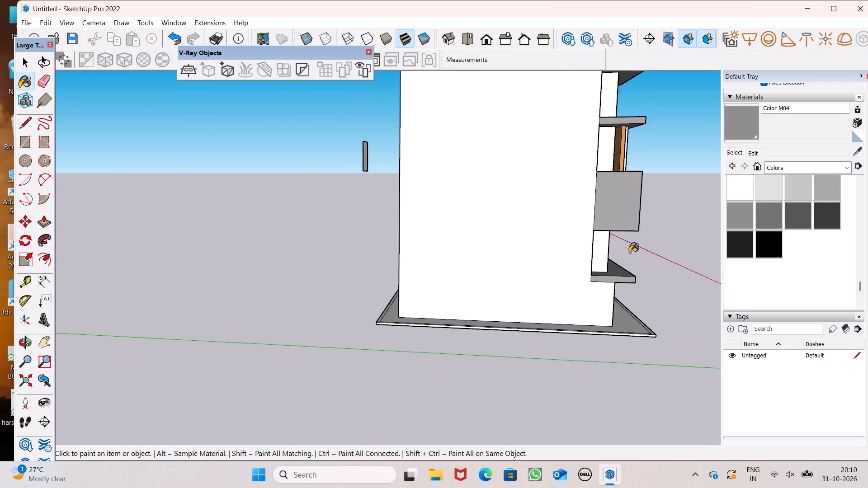
Delete the stray rectangular panel beside the building's rear wall, including its edges.
scroll(629, 253, "down", 3)
middle_click_drag(444, 278, 720, 326)
middle_click_drag(391, 248, 353, 280)
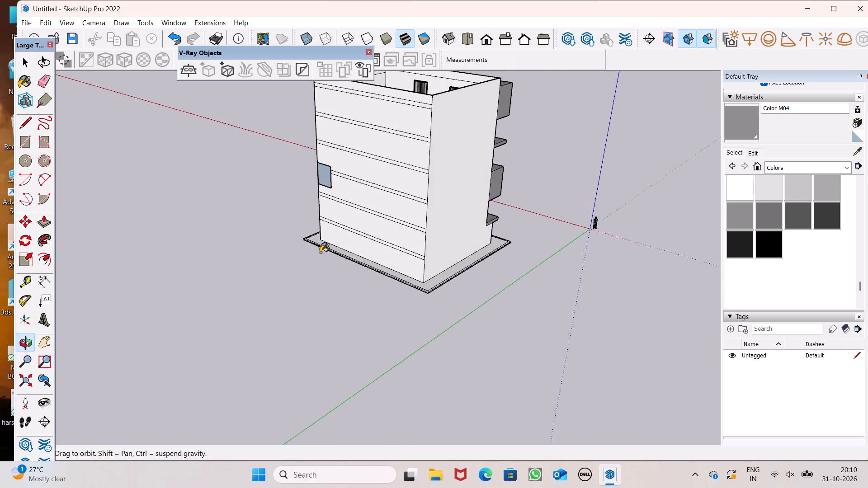
key("space")
scroll(293, 177, "up", 7)
double_click(335, 173)
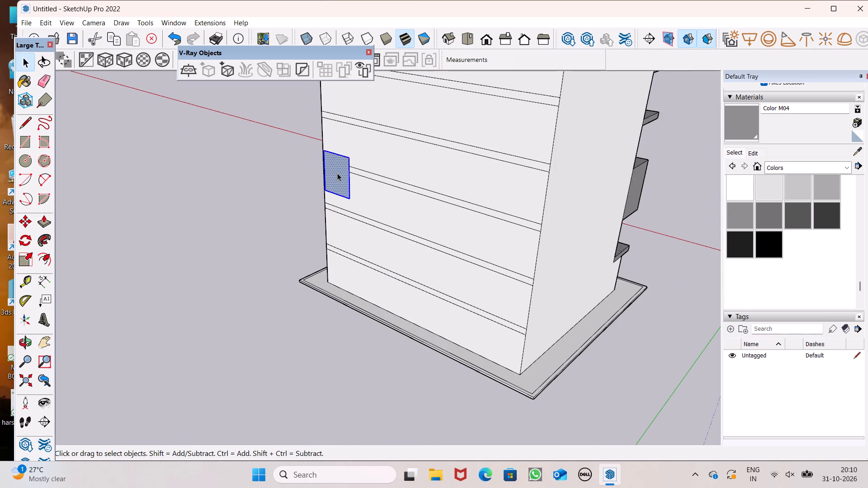
key("Delete")
Erase all the paired horizontal floor lines across the building's rear wall.
scroll(357, 181, "down", 2)
middle_click_drag(368, 223, 472, 191)
scroll(462, 220, "down", 6)
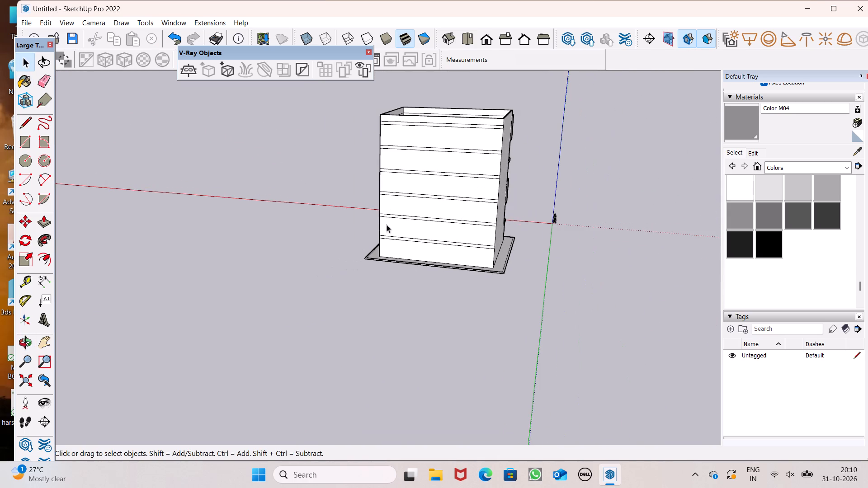
left_click(50, 80)
scroll(307, 133, "down", 2)
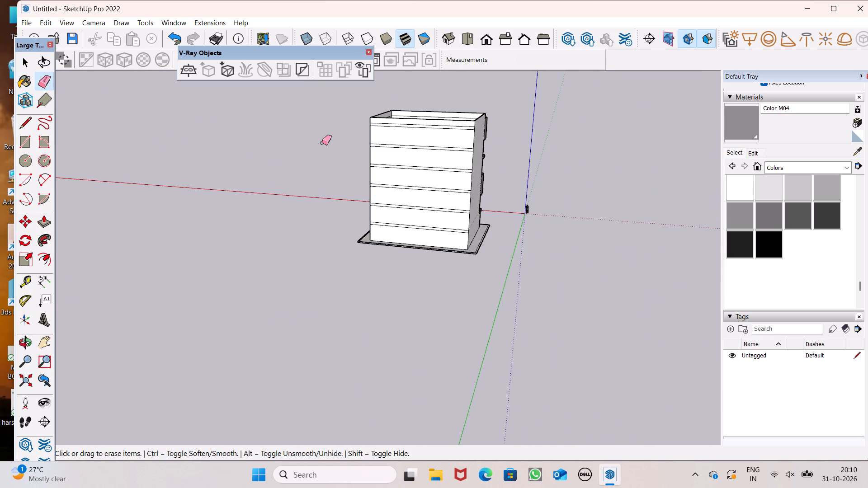
middle_click_drag(322, 143, 406, 143)
scroll(406, 141, "up", 11)
left_click_drag(401, 111, 401, 144)
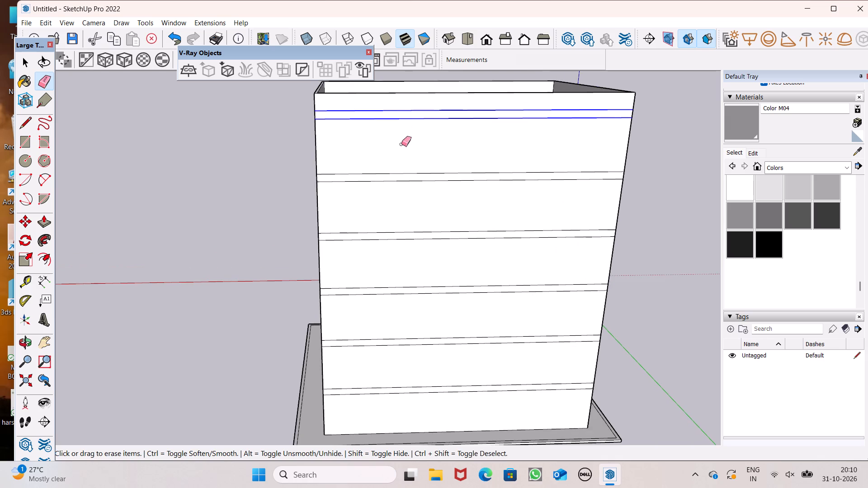
left_click_drag(401, 144, 411, 379)
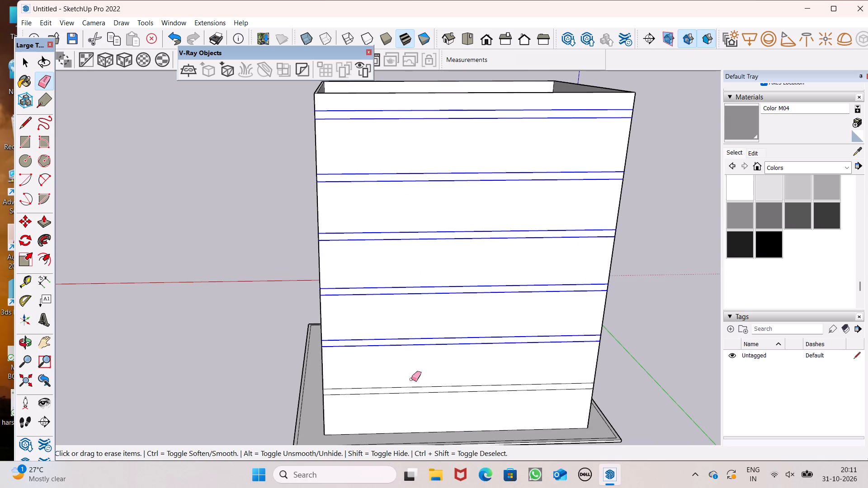
left_click_drag(411, 379, 411, 390)
scroll(458, 279, "down", 6)
middle_click_drag(421, 293, 650, 268)
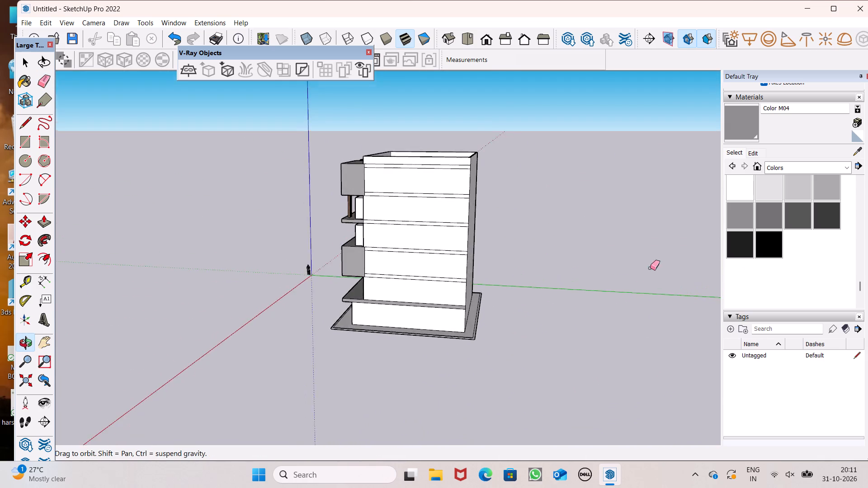
Draw a 1' 5" vertical edge on the lowest slab's side face, separating its projecting end from the right side wall.
middle_click_drag(650, 268, 716, 265)
scroll(457, 314, "up", 5)
scroll(401, 310, "down", 2)
middle_click_drag(401, 315, 465, 298)
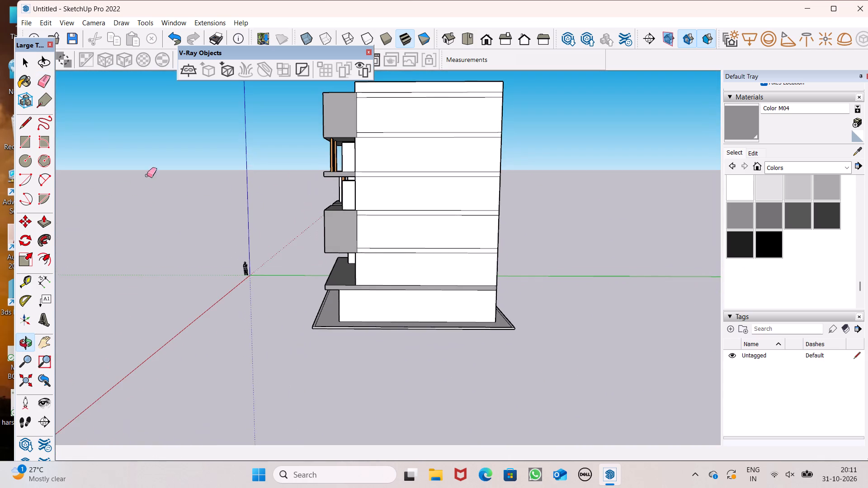
left_click(23, 122)
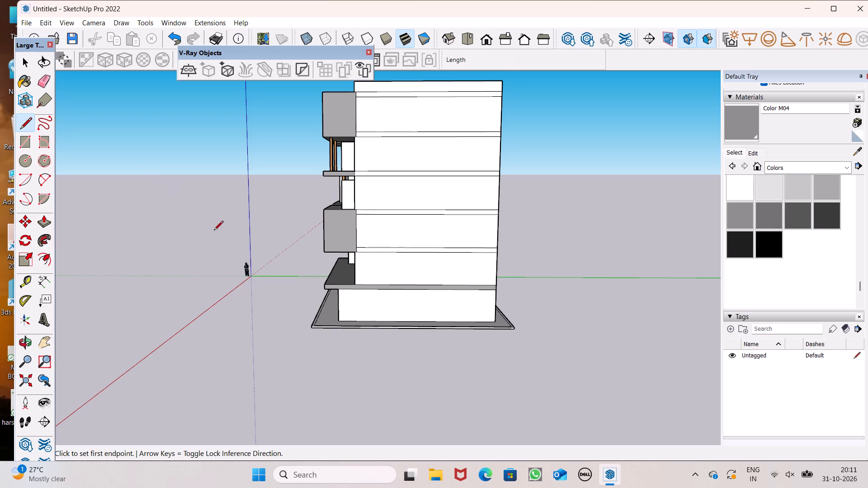
scroll(216, 232, "up", 7)
scroll(241, 229, "down", 4)
middle_click_drag(333, 290, 332, 245)
scroll(332, 289, "up", 1)
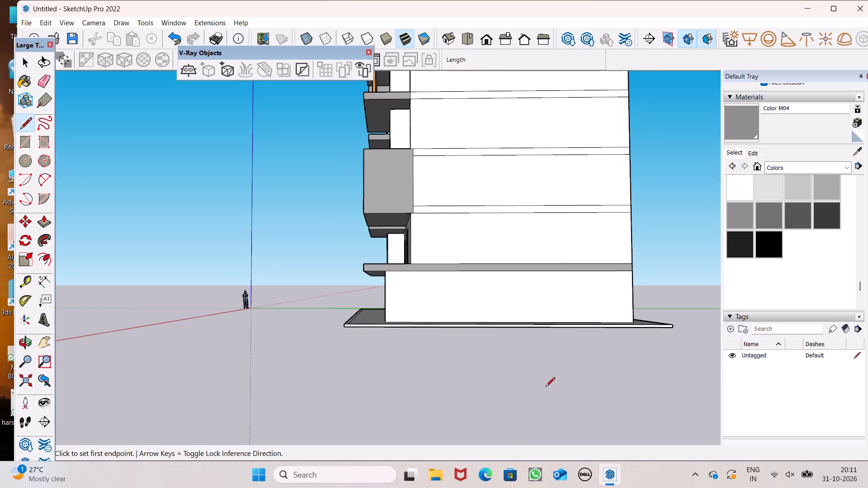
scroll(523, 396, "up", 4)
scroll(418, 315, "down", 3)
scroll(381, 259, "up", 7)
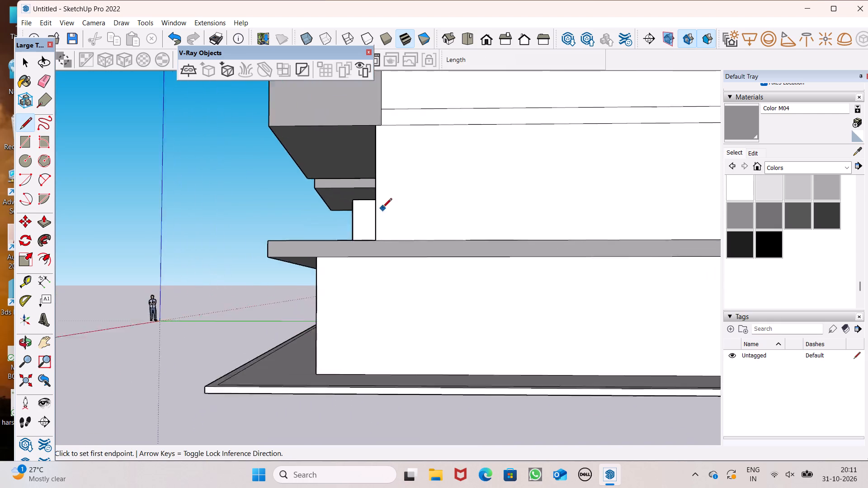
scroll(382, 208, "up", 2)
scroll(377, 269, "up", 6)
left_click(370, 230)
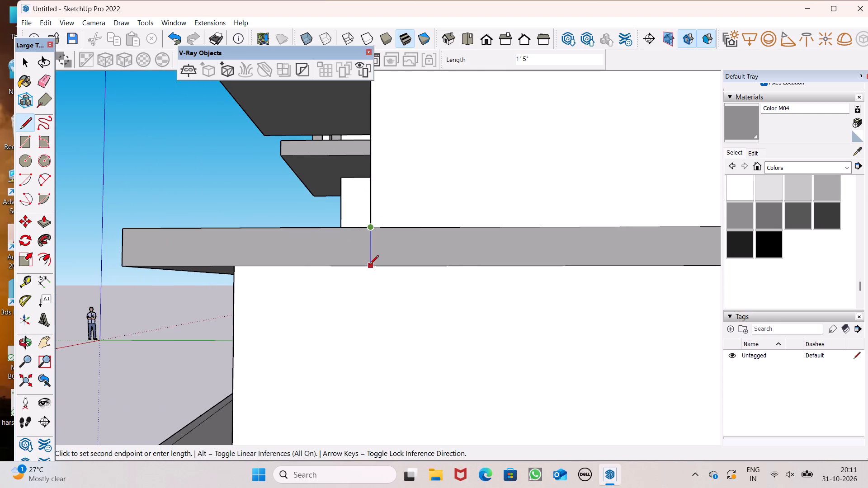
left_click(369, 267)
Erase the lowest slab band and all the paired horizontal floor lines across the right side wall.
scroll(362, 254, "down", 6)
middle_click_drag(384, 319, 387, 351)
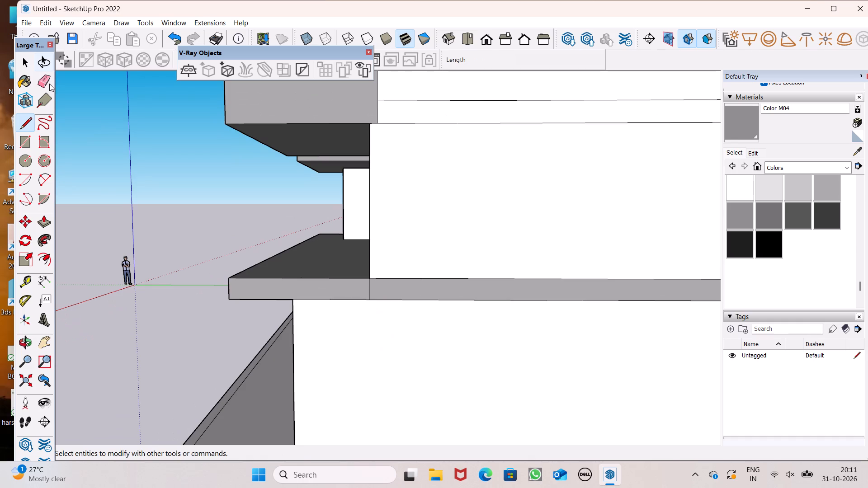
left_click(48, 80)
scroll(377, 243, "down", 6)
left_click(454, 271)
left_click_drag(454, 267, 455, 274)
scroll(420, 278, "down", 5)
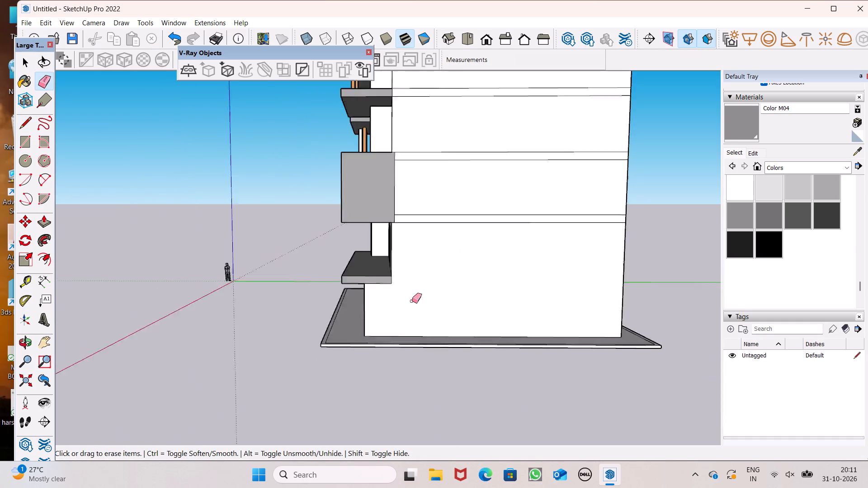
scroll(412, 301, "down", 4)
left_click_drag(458, 103, 465, 263)
left_click_drag(449, 200, 449, 204)
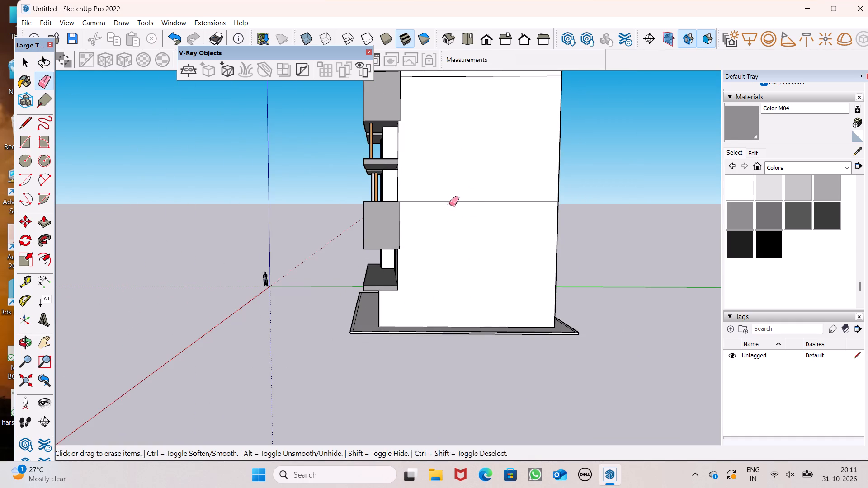
left_click_drag(449, 204, 449, 207)
scroll(441, 239, "down", 6)
scroll(450, 142, "up", 6)
left_click_drag(450, 154, 451, 161)
Erase the vertical lines near both end corners of the front wall above the top balcony boxes.
middle_click_drag(460, 168, 412, 192)
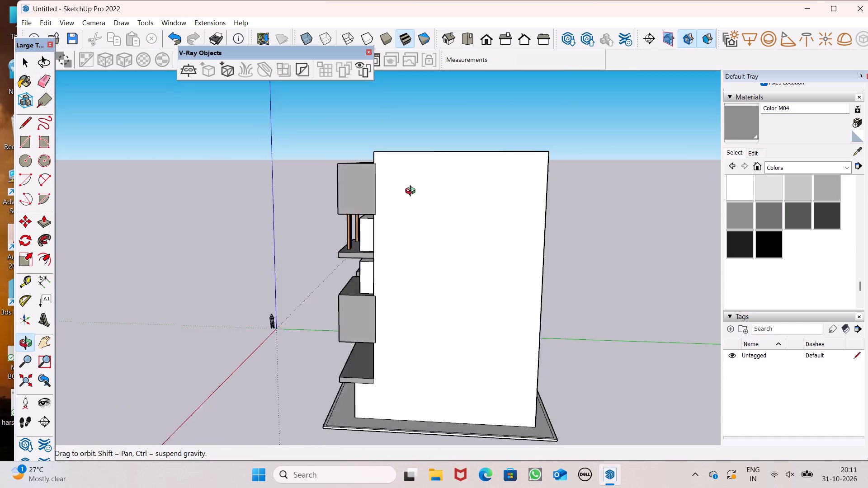
middle_click_drag(412, 192, 739, 207)
scroll(406, 192, "up", 1)
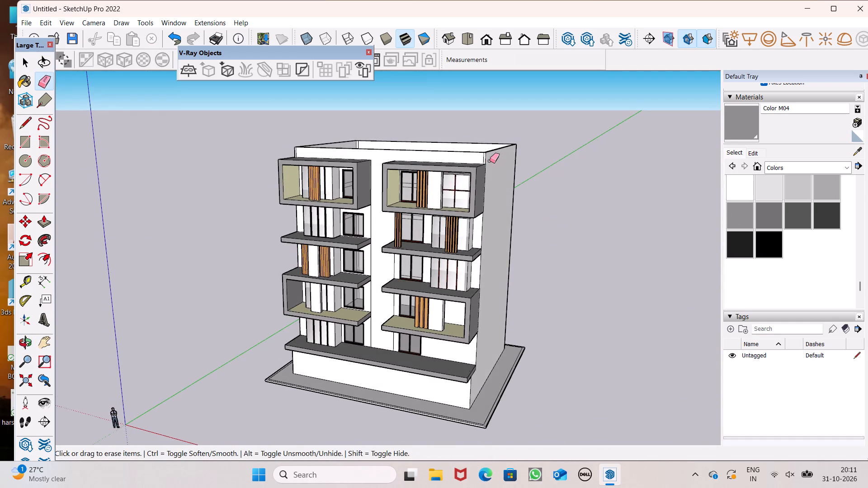
scroll(490, 161, "up", 5)
scroll(478, 148, "down", 3)
middle_click_drag(474, 160, 501, 166)
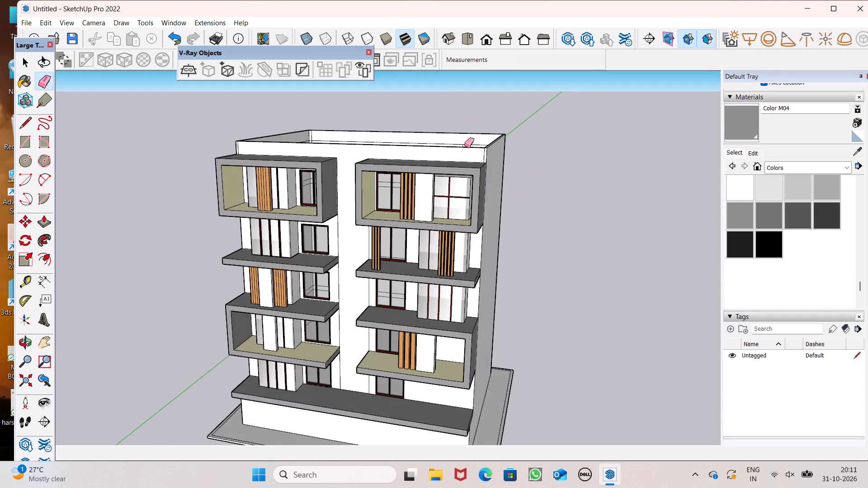
scroll(463, 145, "up", 8)
scroll(543, 205, "up", 4)
left_click_drag(549, 189, 540, 188)
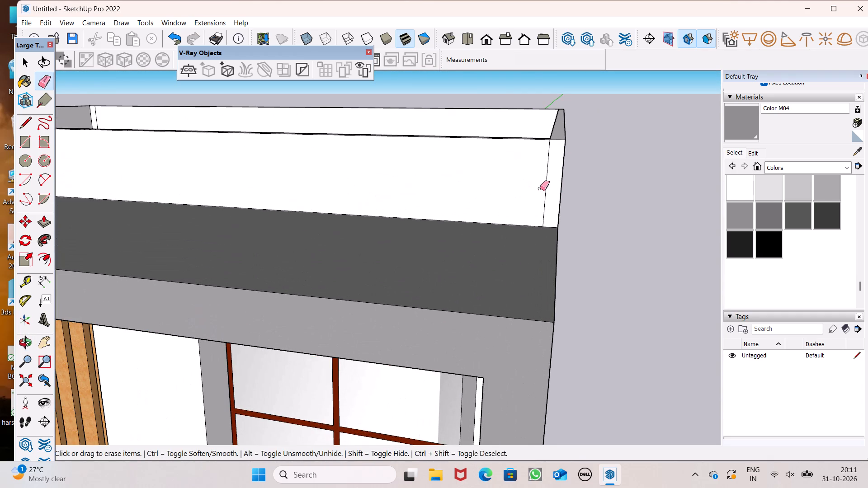
left_click_drag(540, 188, 534, 188)
scroll(553, 183, "down", 13)
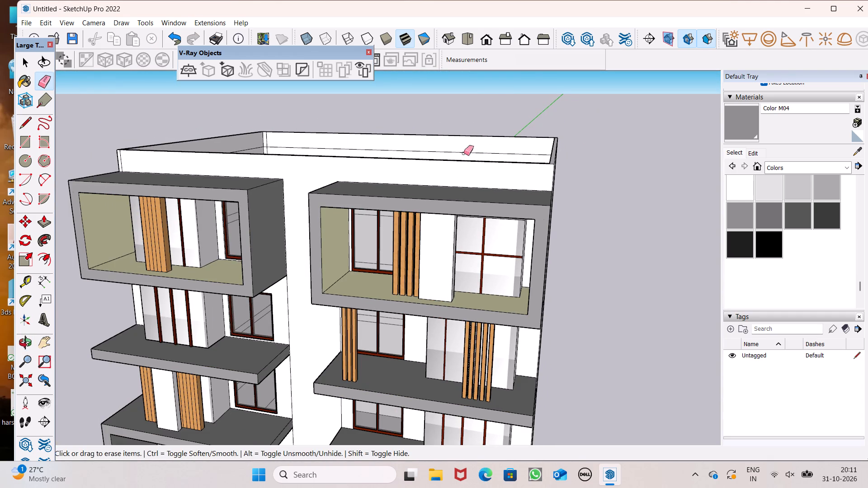
scroll(486, 169, "down", 5)
middle_click_drag(234, 176, 348, 186)
scroll(244, 181, "up", 5)
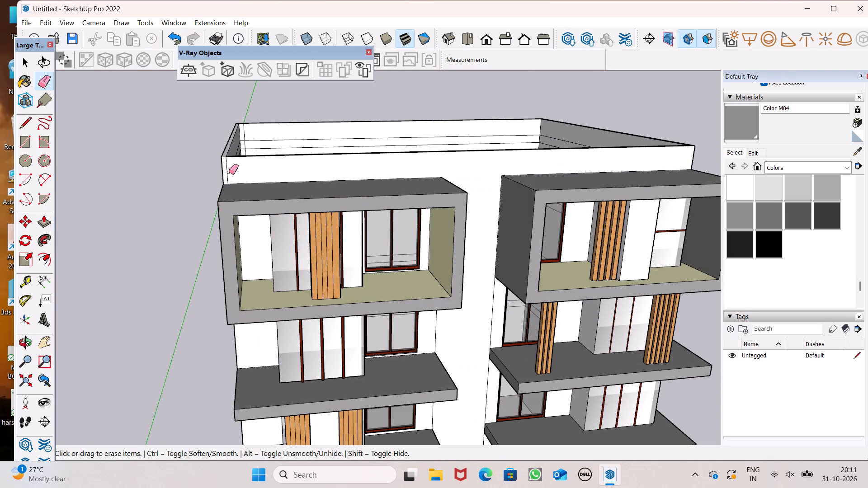
left_click(229, 172)
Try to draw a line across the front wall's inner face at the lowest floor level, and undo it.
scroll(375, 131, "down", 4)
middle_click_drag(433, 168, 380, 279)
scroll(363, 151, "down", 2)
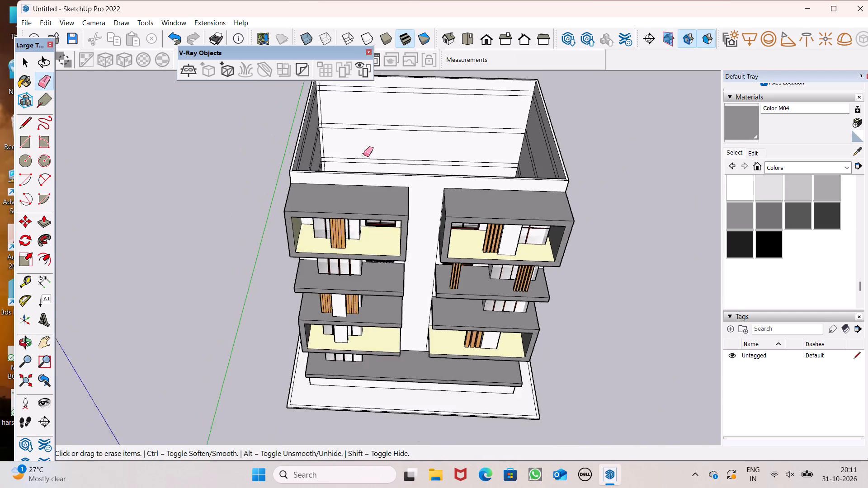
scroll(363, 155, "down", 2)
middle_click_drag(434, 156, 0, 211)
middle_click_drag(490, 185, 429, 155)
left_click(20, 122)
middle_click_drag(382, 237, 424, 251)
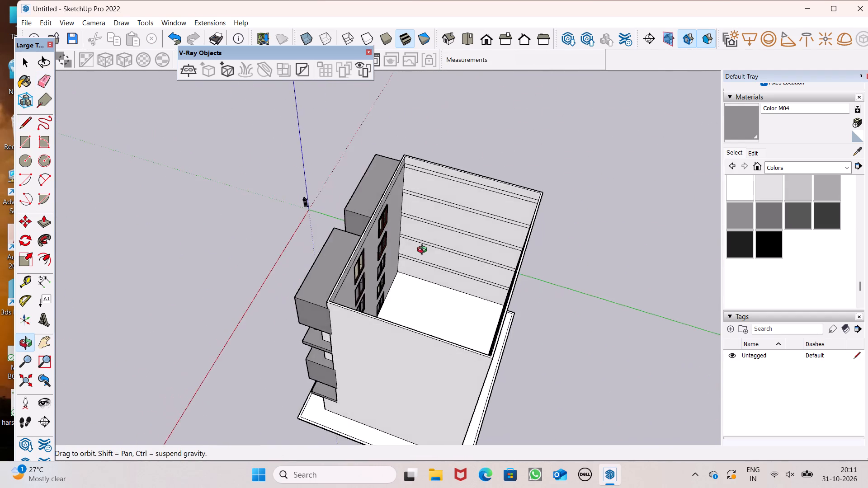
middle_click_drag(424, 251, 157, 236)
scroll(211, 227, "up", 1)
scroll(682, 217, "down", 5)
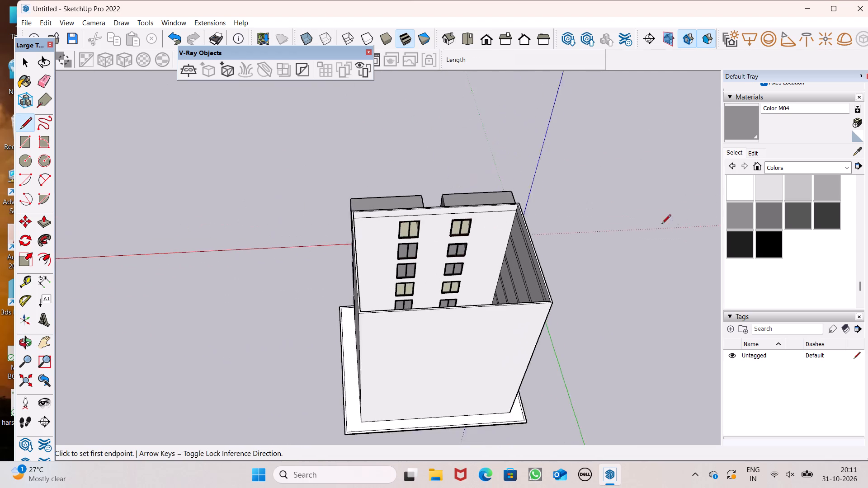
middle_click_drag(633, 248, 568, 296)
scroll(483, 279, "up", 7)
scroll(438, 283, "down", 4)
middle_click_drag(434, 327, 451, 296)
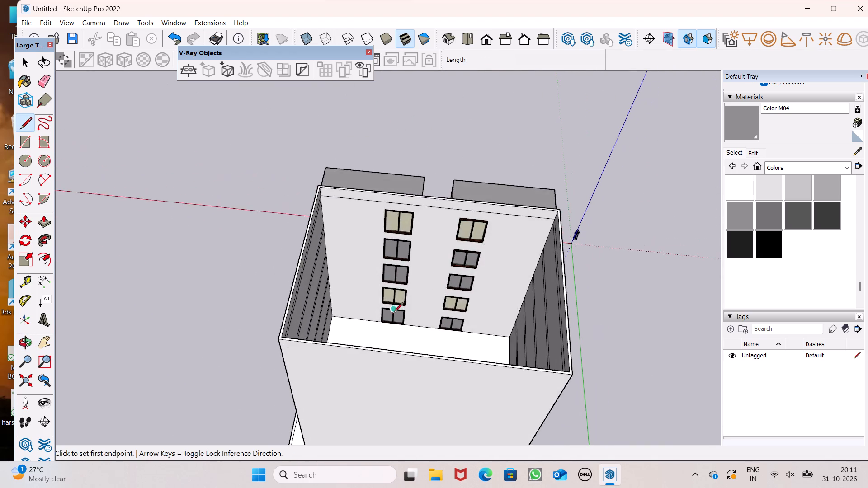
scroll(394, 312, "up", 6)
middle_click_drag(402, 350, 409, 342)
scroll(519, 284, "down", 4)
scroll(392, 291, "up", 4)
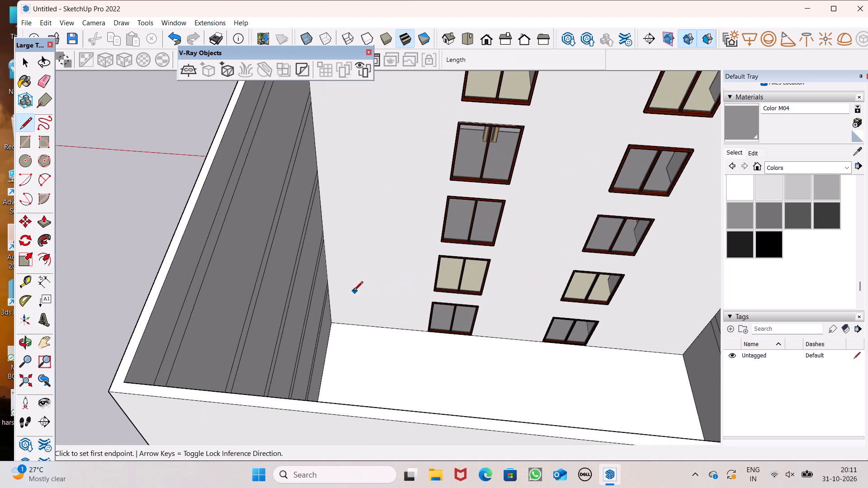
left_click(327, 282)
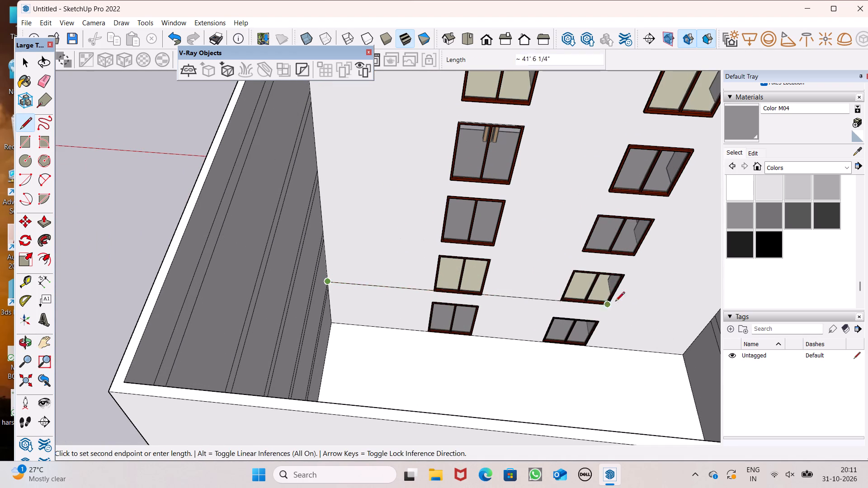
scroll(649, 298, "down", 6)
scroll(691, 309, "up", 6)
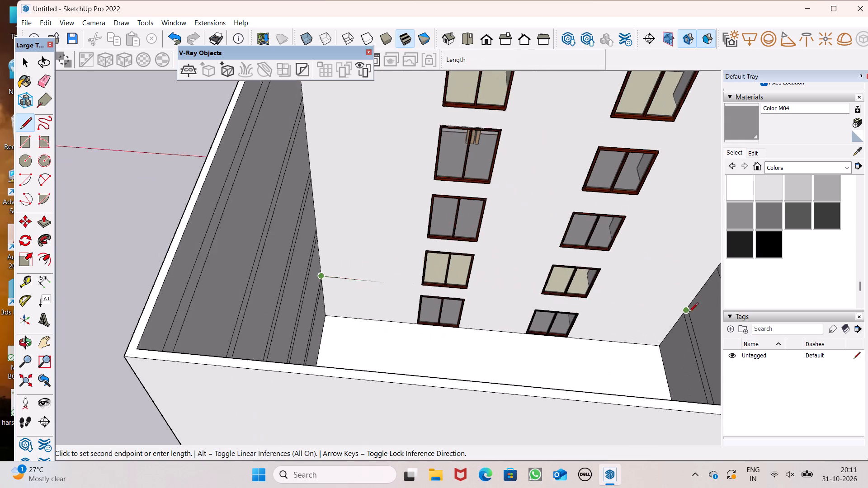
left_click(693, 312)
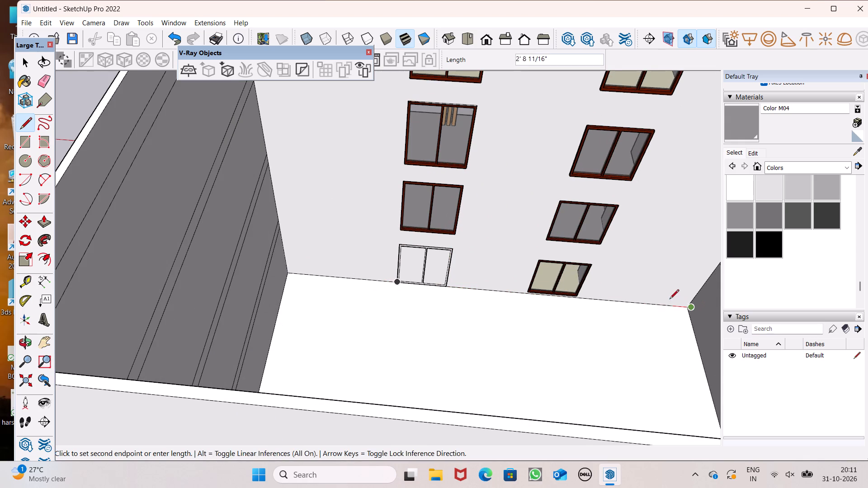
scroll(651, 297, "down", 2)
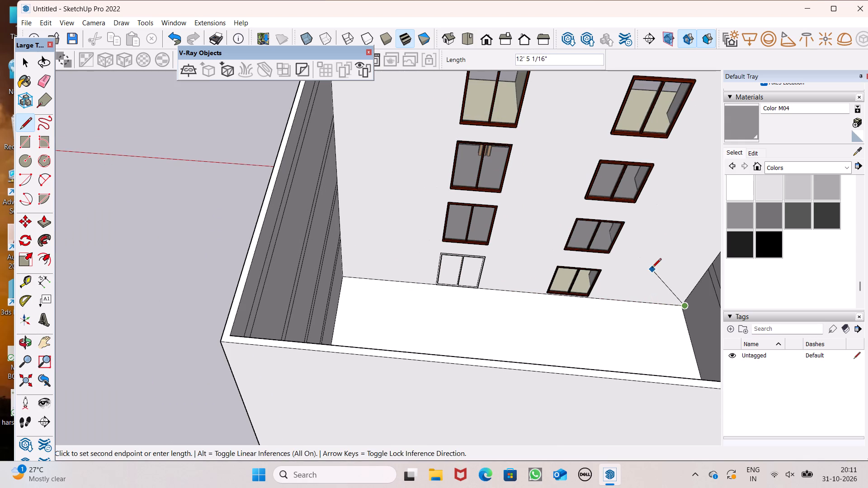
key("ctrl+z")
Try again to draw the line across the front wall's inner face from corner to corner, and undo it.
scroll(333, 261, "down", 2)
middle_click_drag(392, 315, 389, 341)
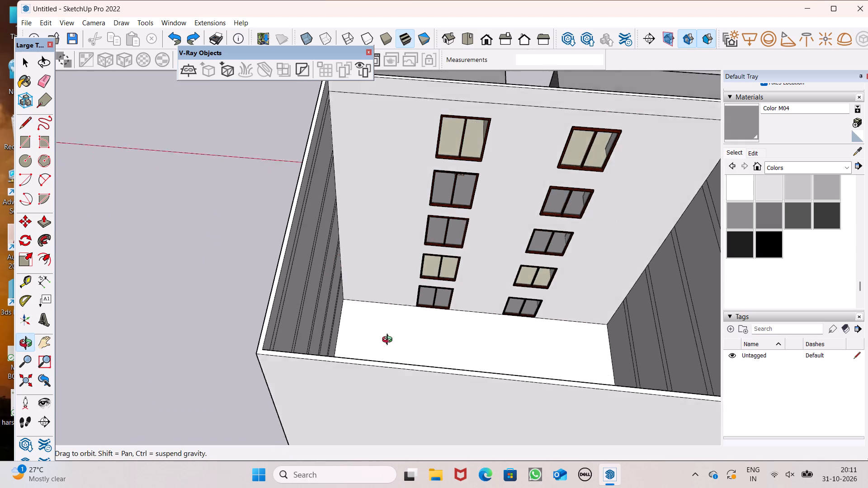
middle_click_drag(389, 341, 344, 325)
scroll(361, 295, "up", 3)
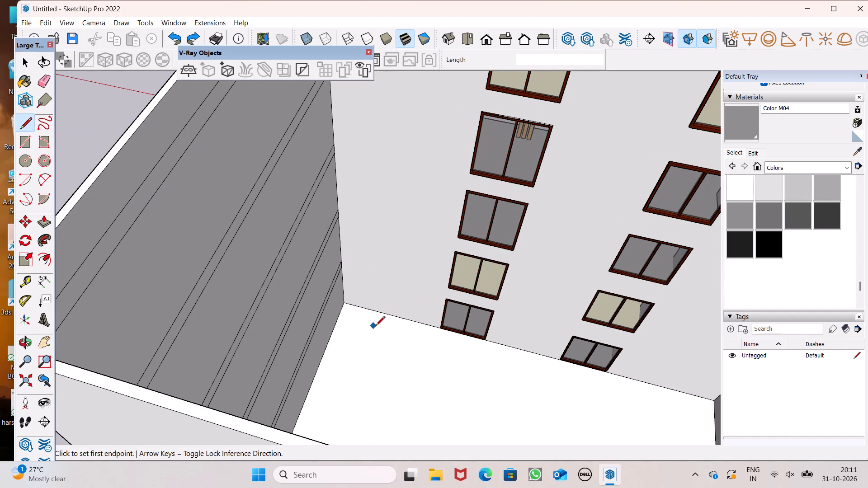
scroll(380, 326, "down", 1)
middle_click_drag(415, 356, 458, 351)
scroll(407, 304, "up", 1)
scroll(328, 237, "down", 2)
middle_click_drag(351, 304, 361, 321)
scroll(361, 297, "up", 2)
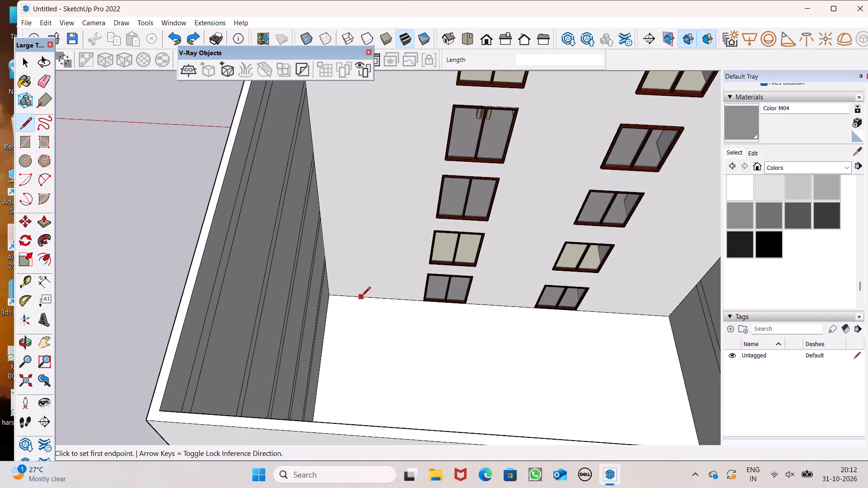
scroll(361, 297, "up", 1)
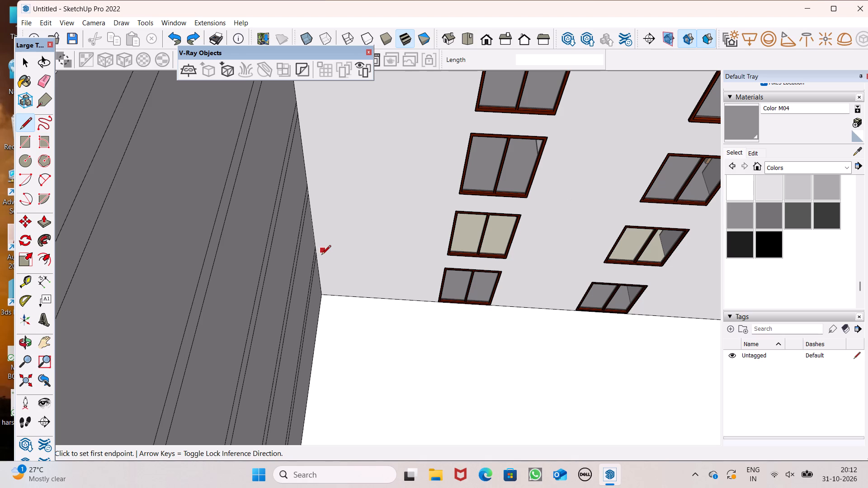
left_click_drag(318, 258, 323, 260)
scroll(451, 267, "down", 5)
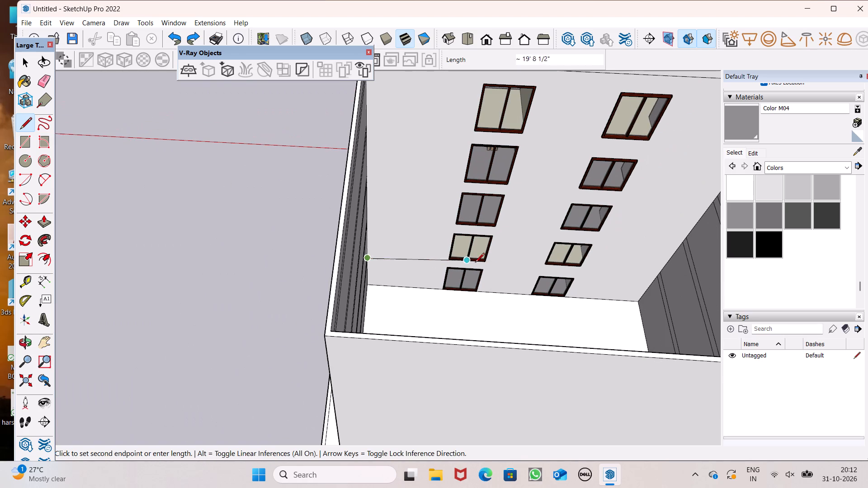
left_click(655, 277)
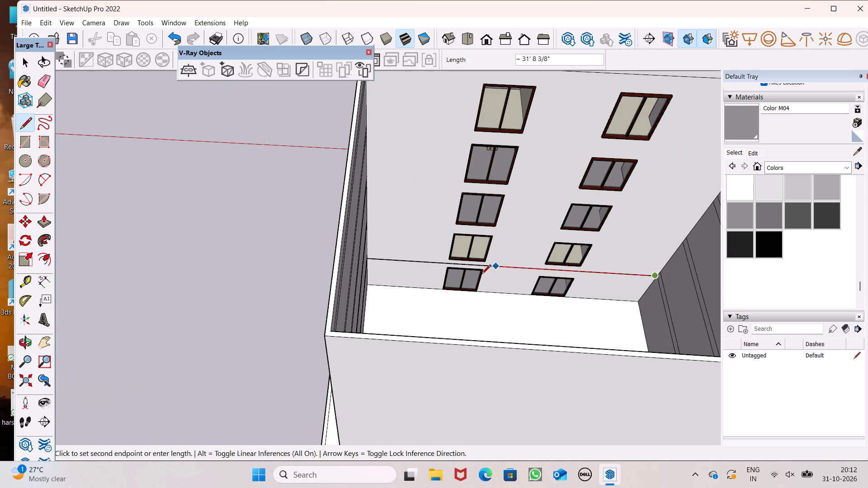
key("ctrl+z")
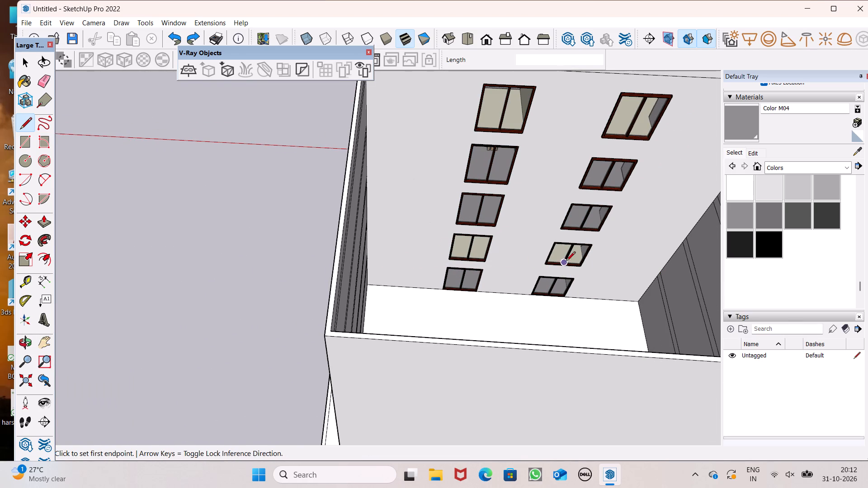
Draw a 56' 11 5/16" line across the front wall's inner face at the lowest floor level, joining the two side walls.
middle_click_drag(569, 258, 580, 285)
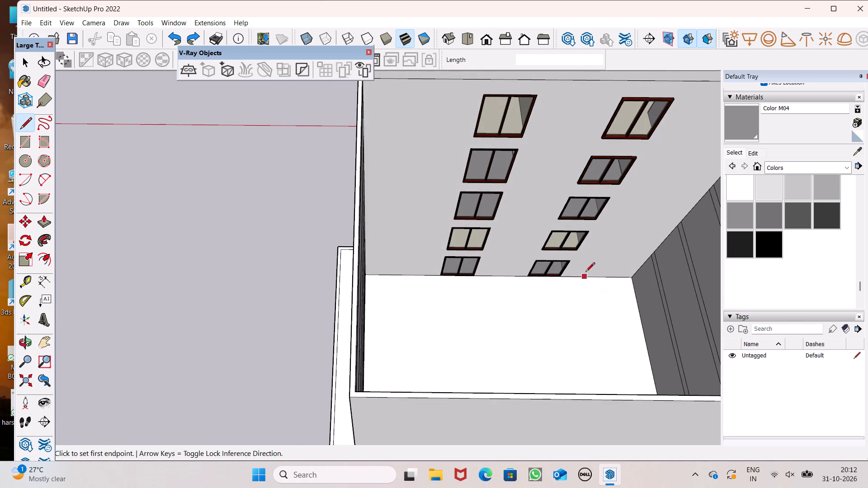
scroll(365, 233, "down", 2)
scroll(495, 268, "up", 7)
scroll(321, 239, "down", 7)
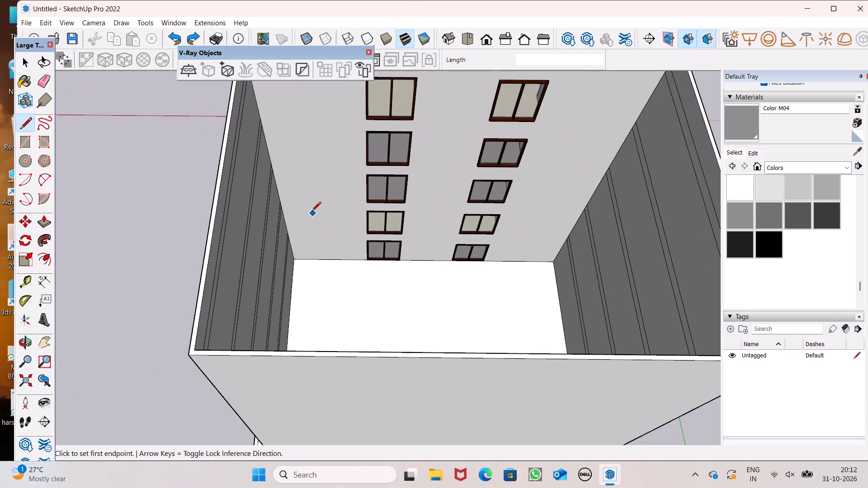
scroll(308, 209, "up", 5)
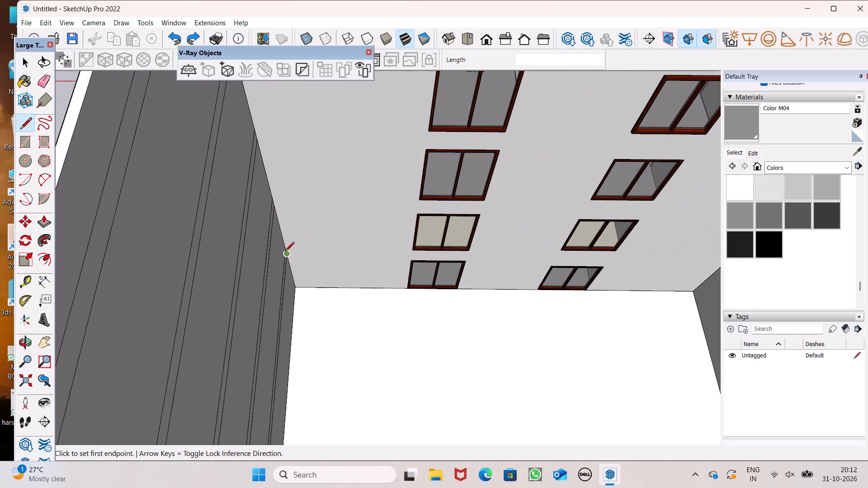
left_click(285, 251)
scroll(292, 244, "down", 4)
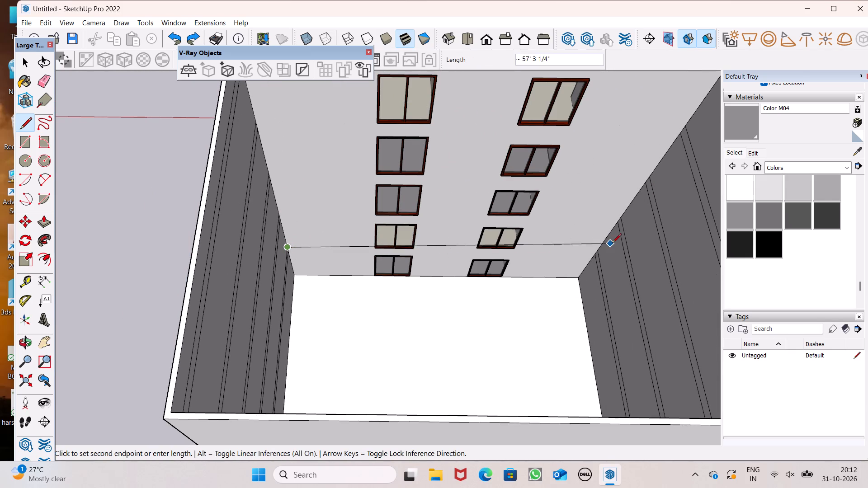
middle_click_drag(599, 257, 607, 227)
scroll(590, 252, "up", 7)
left_click(600, 253)
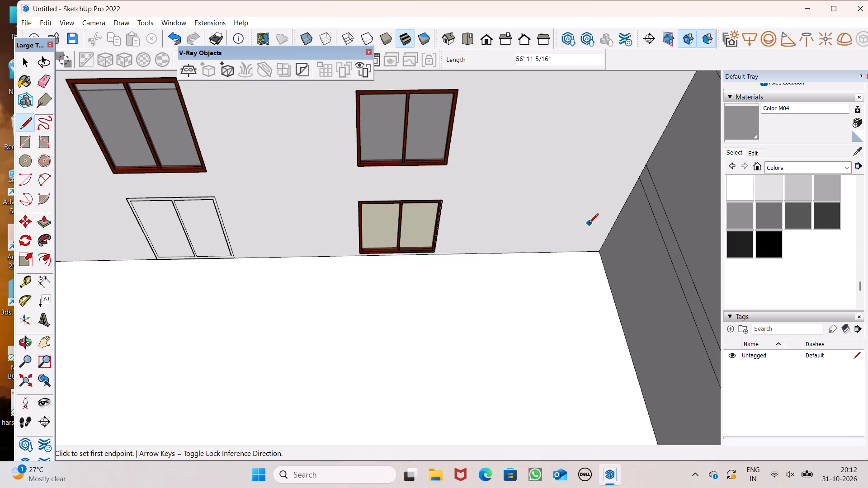
Examine the building's front facade and balconies from outside.
scroll(589, 224, "down", 9)
middle_click_drag(463, 255, 867, 175)
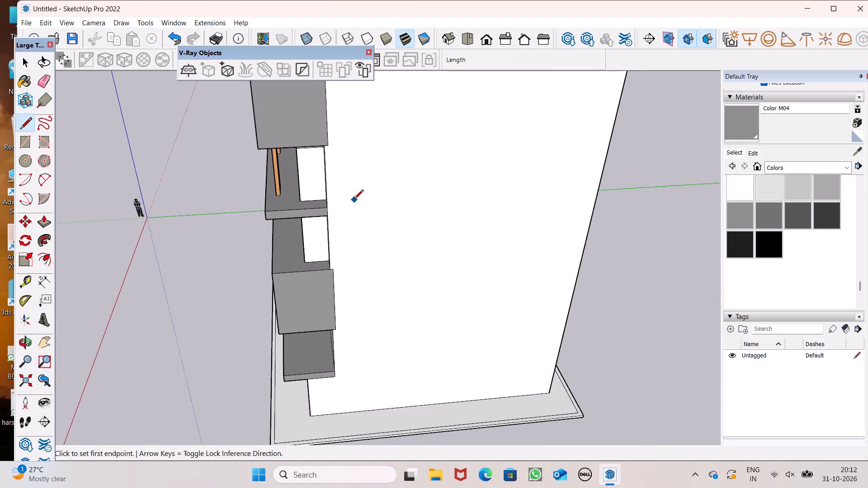
middle_click_drag(357, 202, 682, 112)
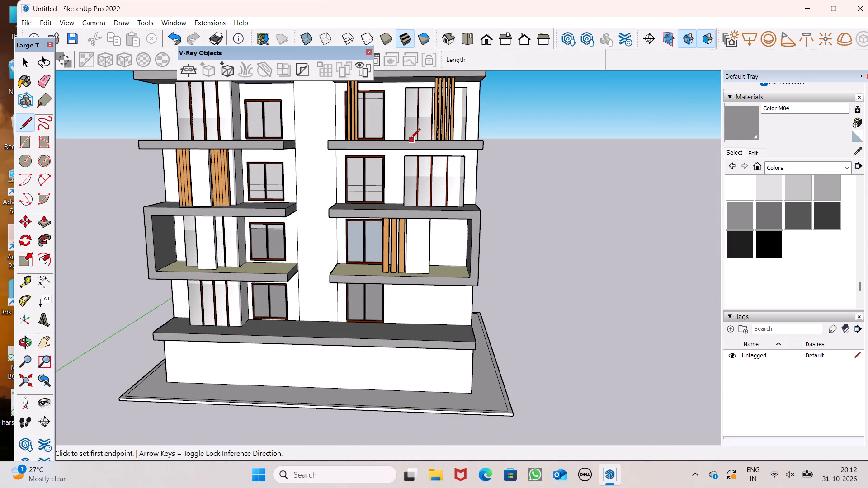
middle_click_drag(384, 248, 396, 235)
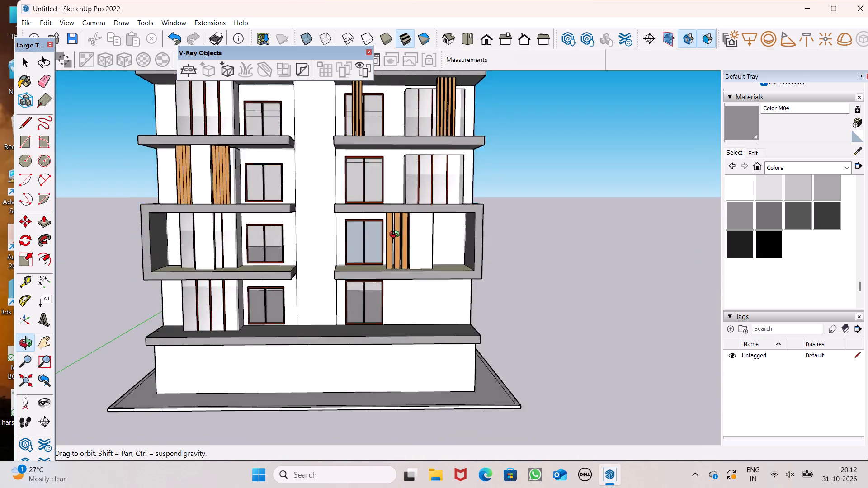
middle_click_drag(396, 235, 308, 312)
scroll(590, 282, "down", 9)
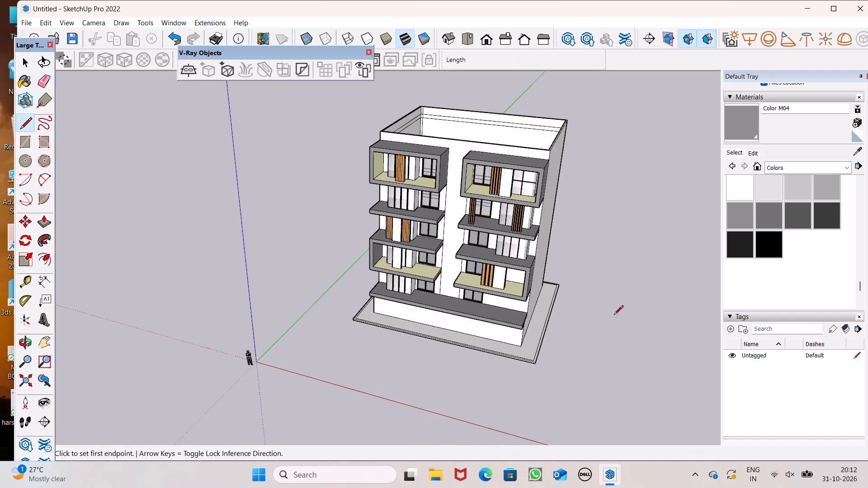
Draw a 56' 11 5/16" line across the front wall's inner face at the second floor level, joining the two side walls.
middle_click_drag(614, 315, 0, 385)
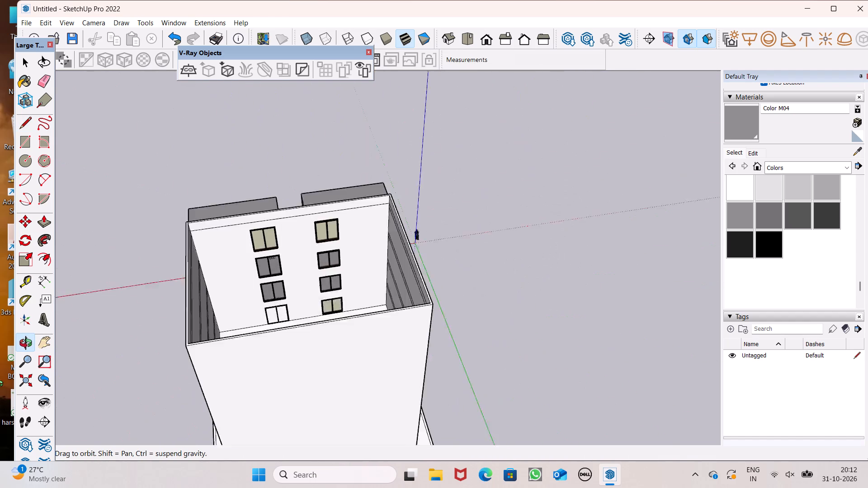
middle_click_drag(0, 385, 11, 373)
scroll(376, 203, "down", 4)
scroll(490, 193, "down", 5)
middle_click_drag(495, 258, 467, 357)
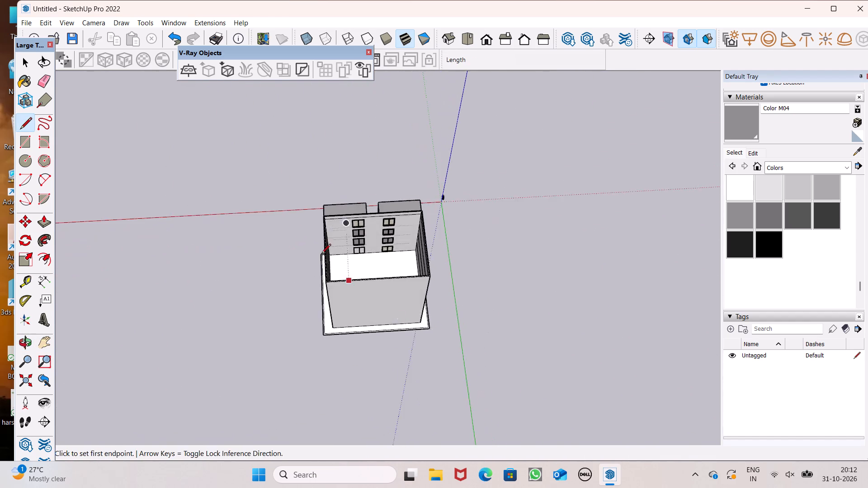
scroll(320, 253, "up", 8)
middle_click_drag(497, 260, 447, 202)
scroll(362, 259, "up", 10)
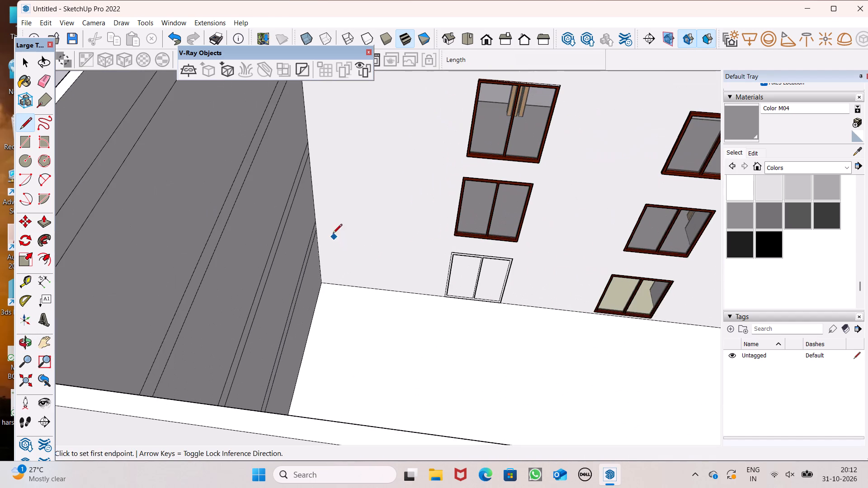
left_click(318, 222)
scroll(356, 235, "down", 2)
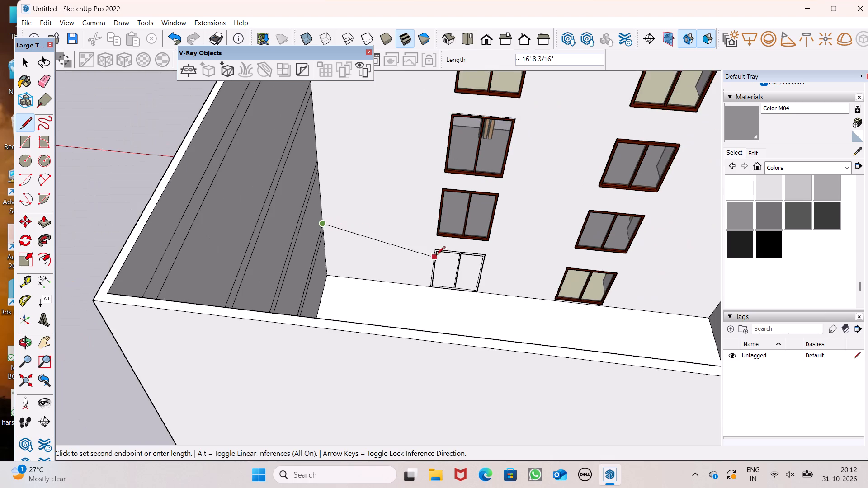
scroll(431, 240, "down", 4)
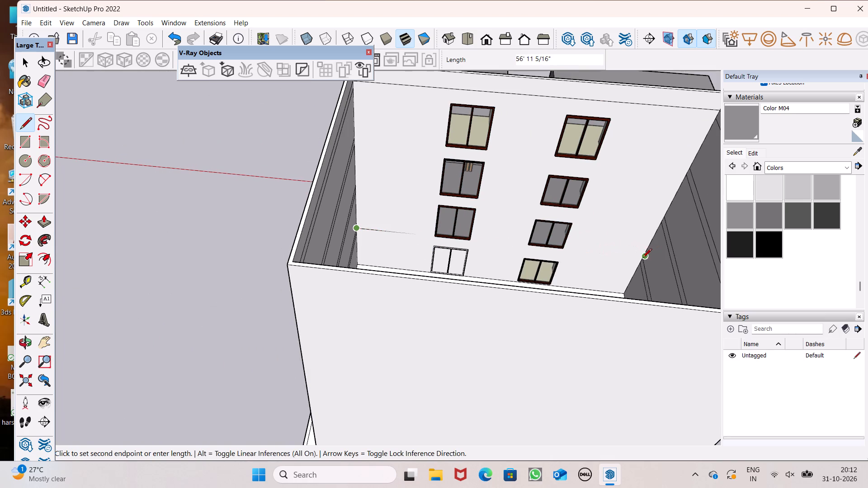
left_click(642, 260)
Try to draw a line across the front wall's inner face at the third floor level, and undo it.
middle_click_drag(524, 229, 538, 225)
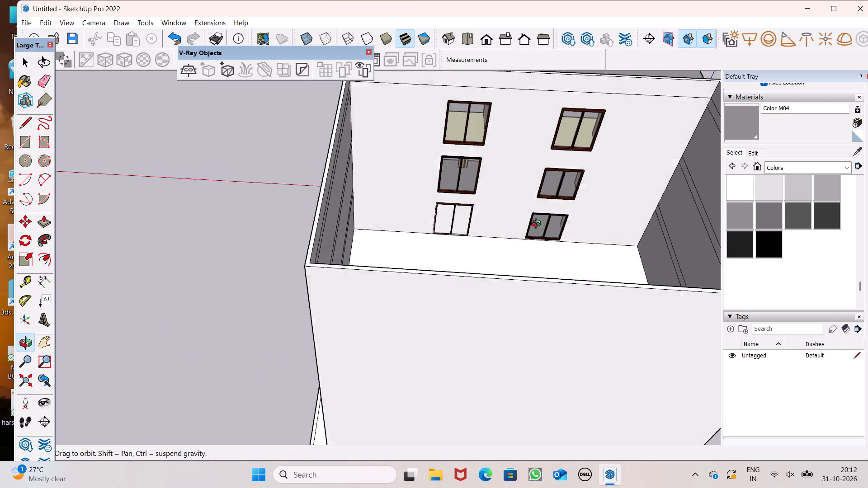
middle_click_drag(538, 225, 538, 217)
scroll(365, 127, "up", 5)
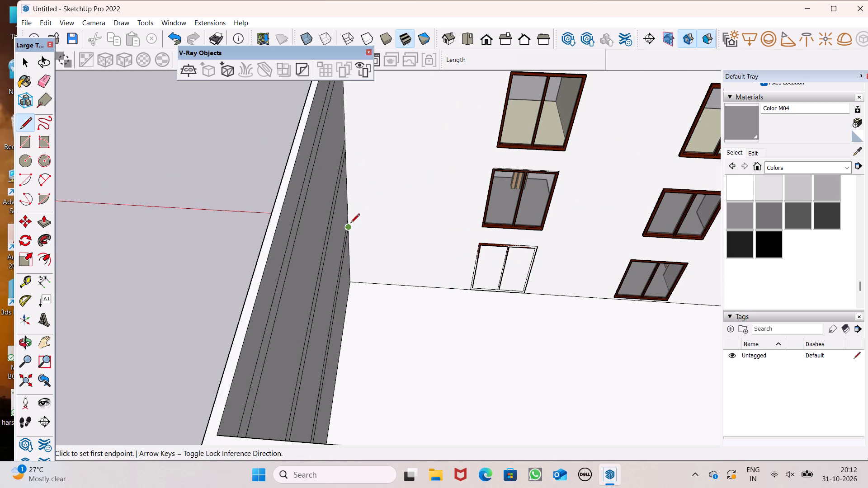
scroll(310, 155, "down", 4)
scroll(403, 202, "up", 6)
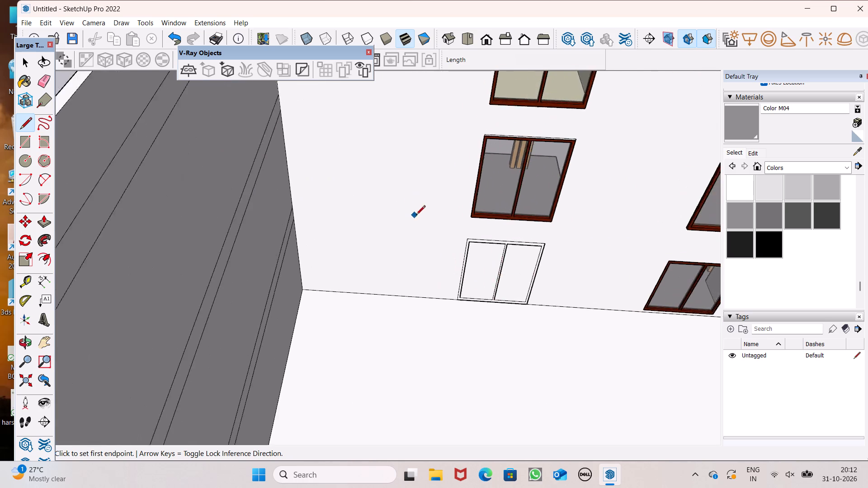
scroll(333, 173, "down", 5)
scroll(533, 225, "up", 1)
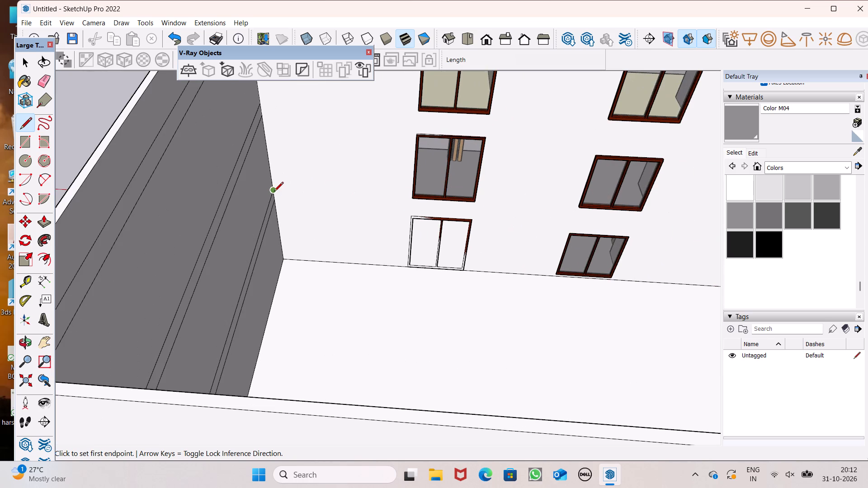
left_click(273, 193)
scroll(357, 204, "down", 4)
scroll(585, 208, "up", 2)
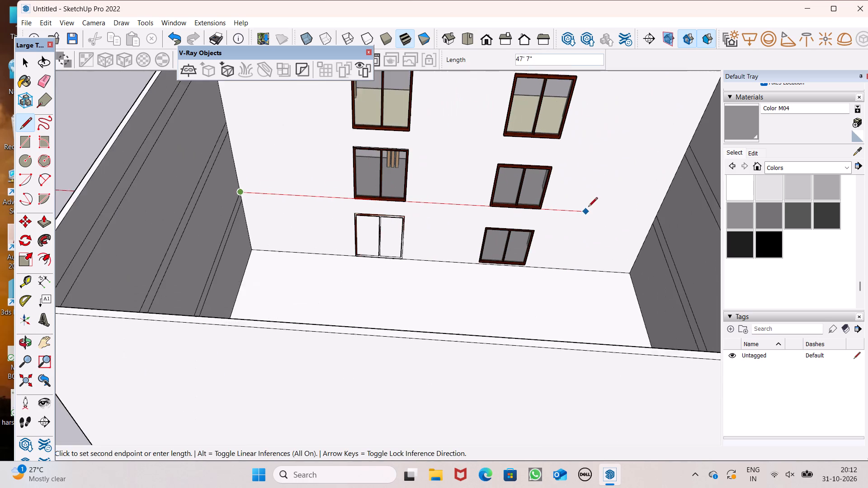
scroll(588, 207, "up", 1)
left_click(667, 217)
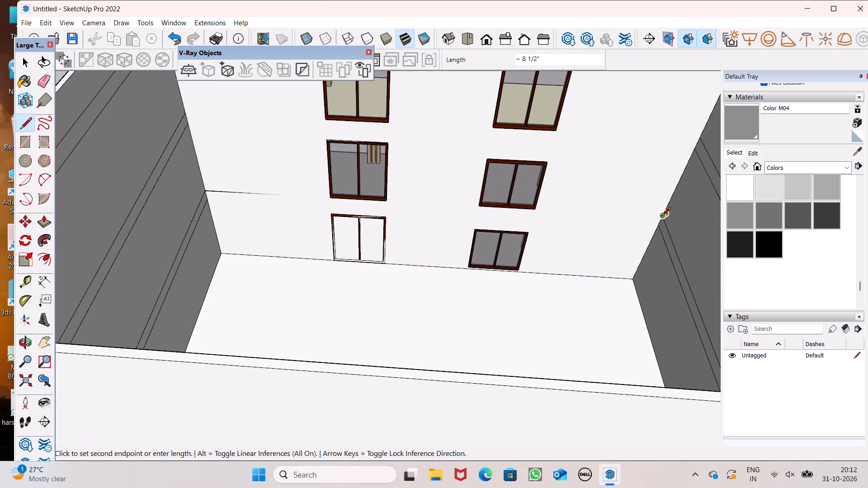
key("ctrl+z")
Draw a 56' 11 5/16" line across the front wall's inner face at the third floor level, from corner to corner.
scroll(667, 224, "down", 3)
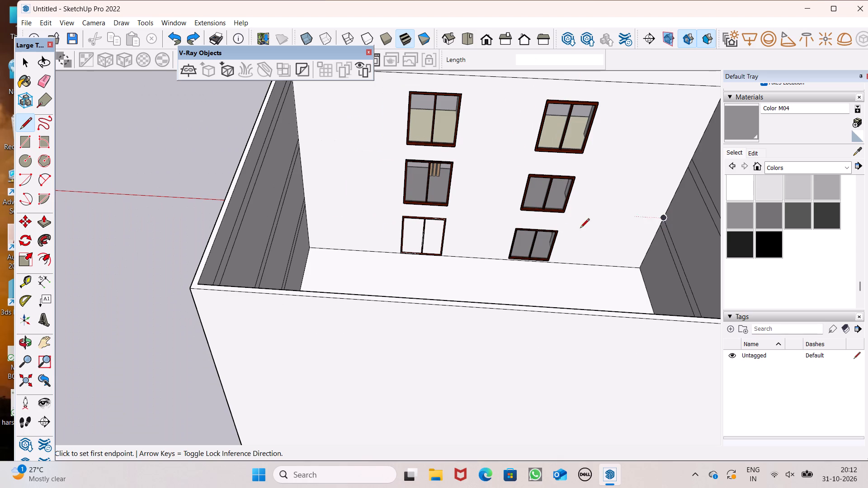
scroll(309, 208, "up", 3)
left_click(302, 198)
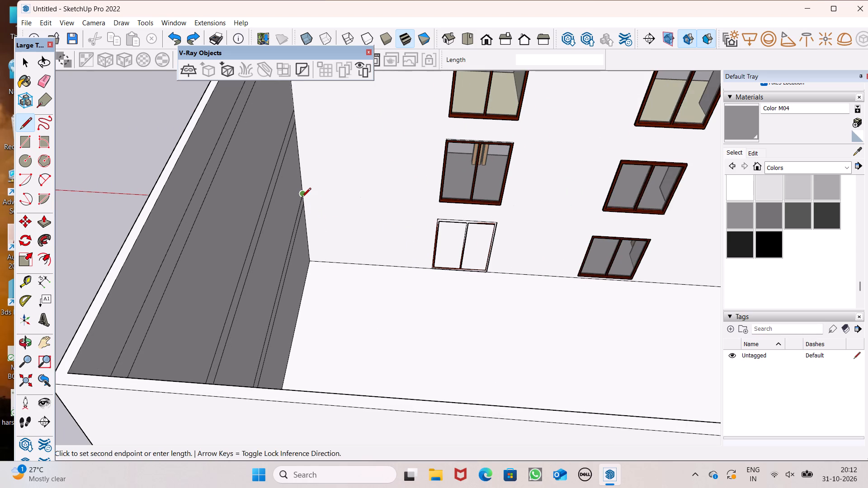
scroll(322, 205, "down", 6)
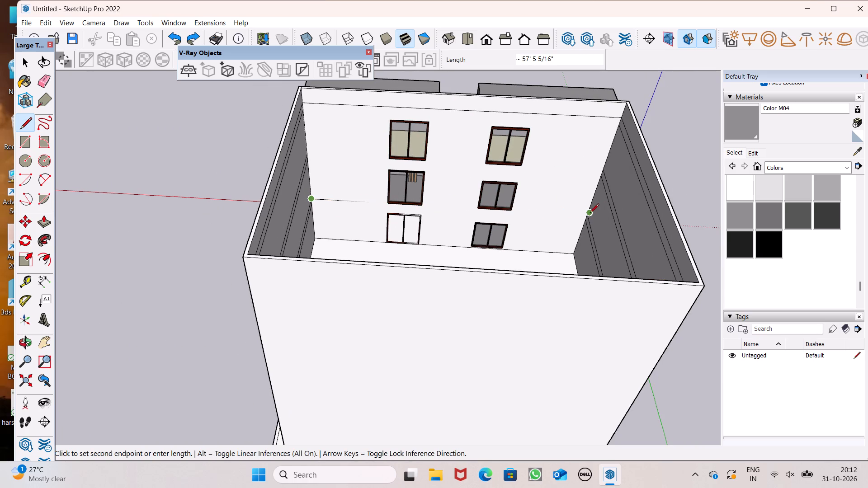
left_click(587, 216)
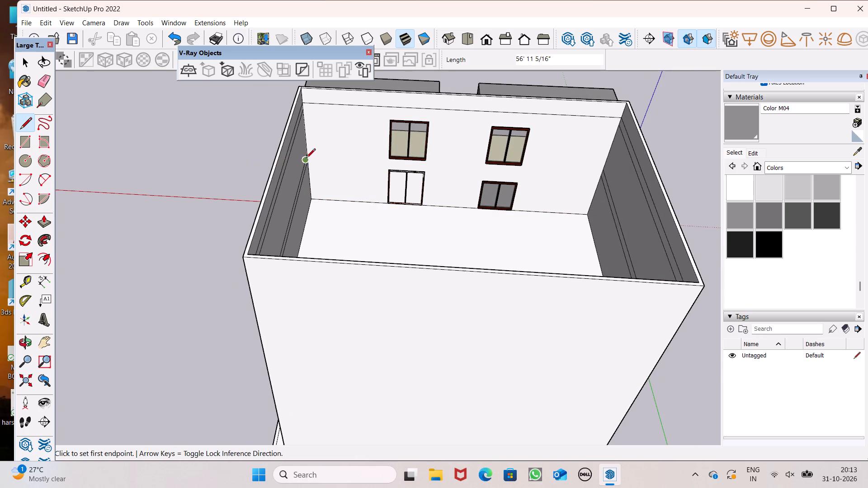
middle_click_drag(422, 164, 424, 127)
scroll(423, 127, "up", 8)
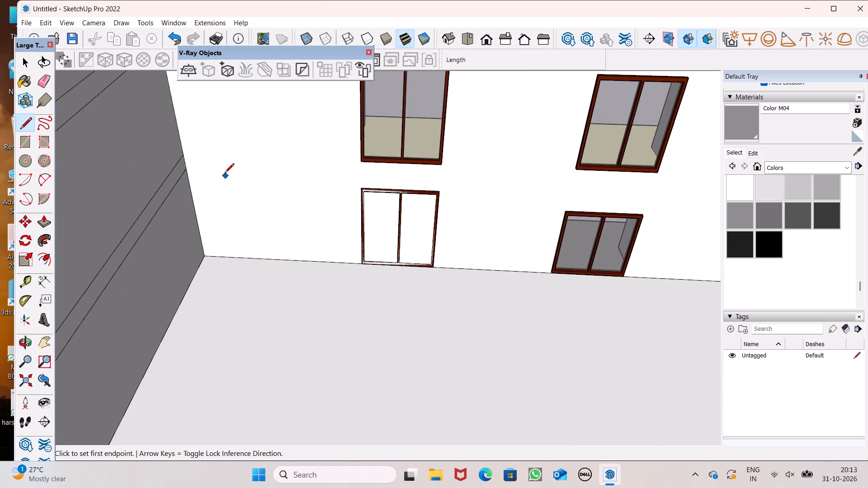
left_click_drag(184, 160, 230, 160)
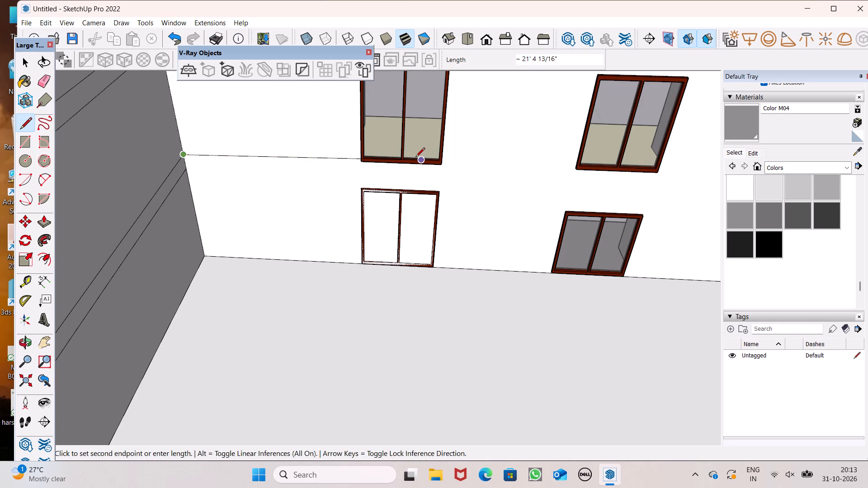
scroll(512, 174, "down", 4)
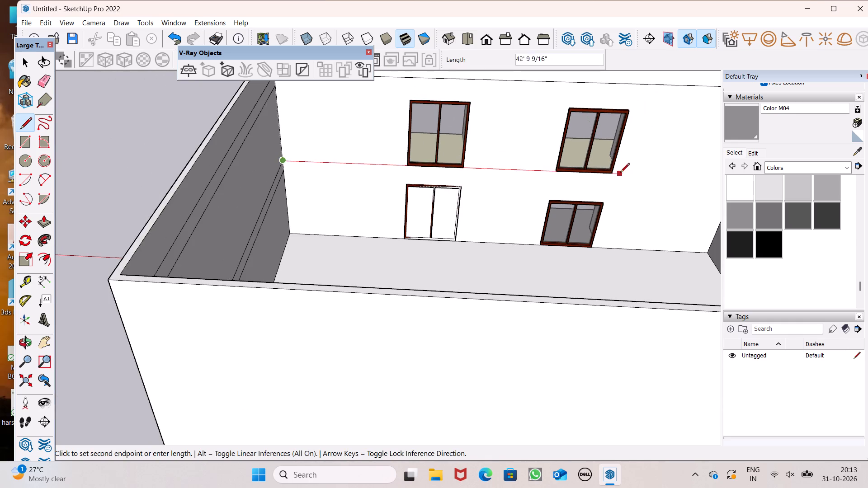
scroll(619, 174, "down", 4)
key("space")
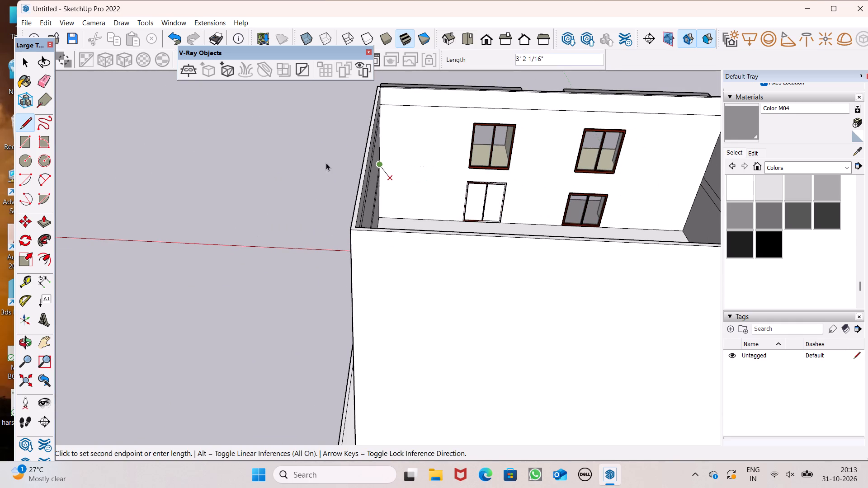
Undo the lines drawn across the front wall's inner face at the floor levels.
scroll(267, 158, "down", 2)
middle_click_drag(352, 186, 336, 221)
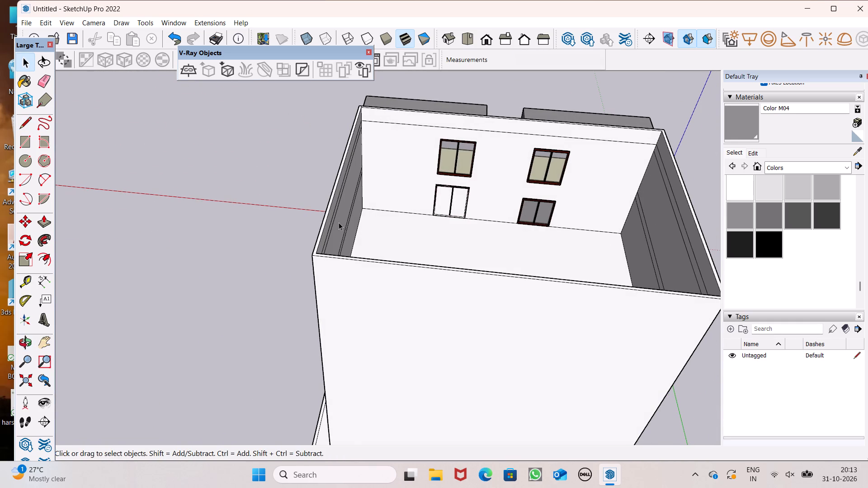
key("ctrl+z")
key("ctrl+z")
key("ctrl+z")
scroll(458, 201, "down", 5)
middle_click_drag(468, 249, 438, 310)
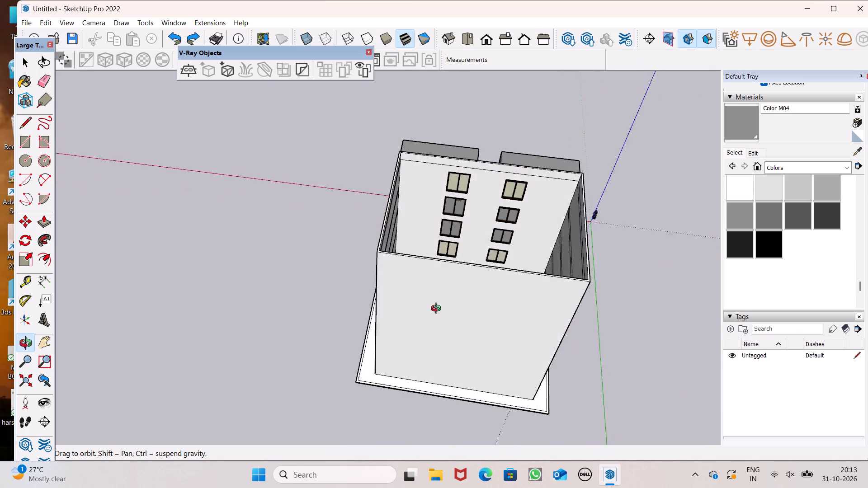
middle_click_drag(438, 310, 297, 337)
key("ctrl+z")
Push/Pull the lowest narrow strip on the side wall's inner face 56' 11 5/16" to the opposite side wall as a floor slab.
middle_click_drag(479, 350, 319, 173)
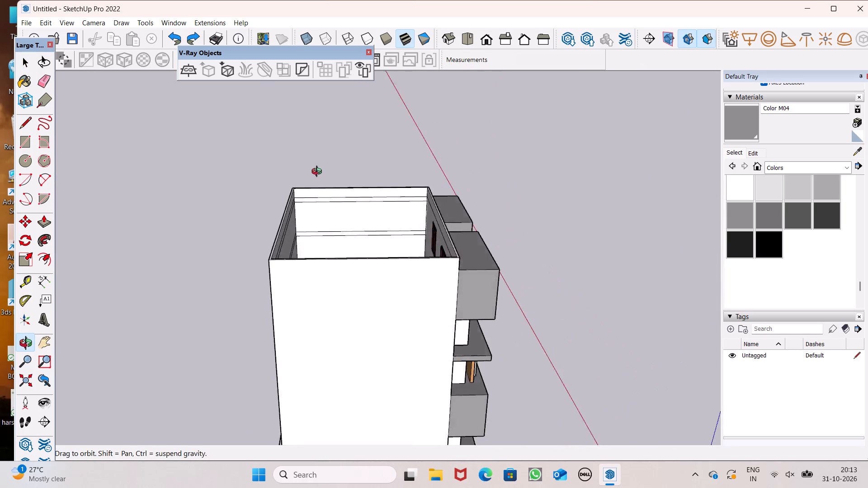
middle_click_drag(319, 173, 337, 313)
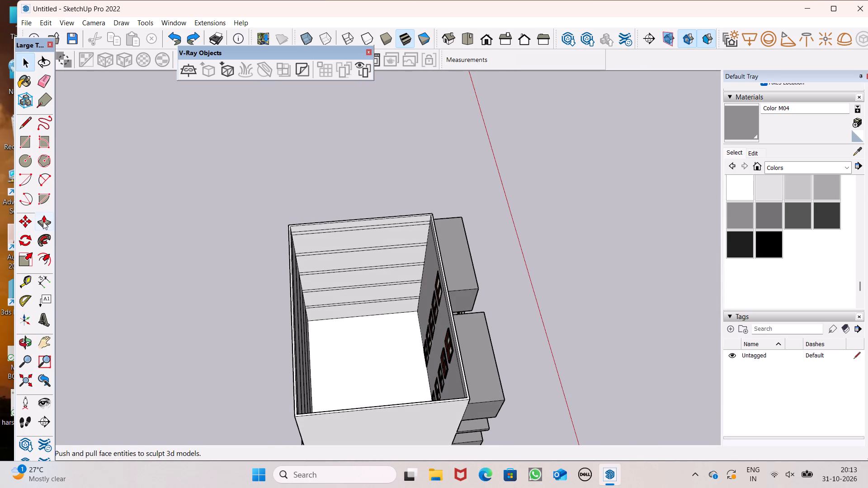
left_click(43, 221)
scroll(272, 208, "down", 3)
middle_click_drag(276, 258, 478, 166)
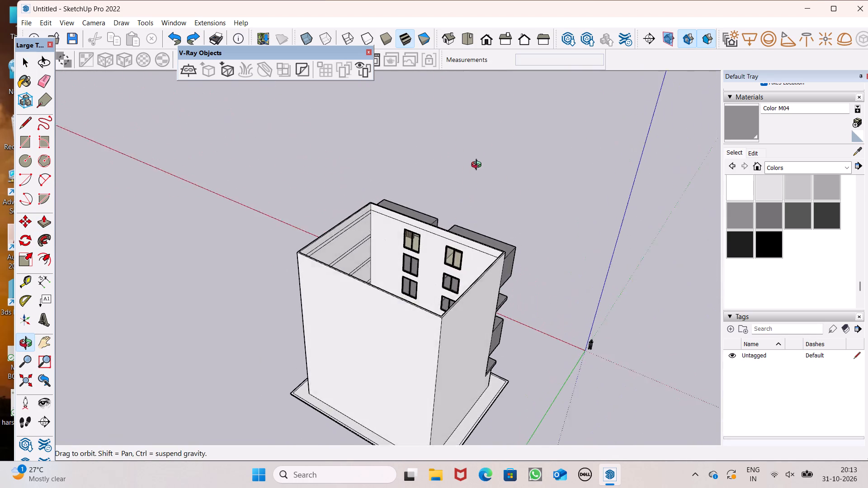
middle_click_drag(478, 166, 477, 155)
scroll(415, 123, "down", 5)
middle_click_drag(420, 241, 406, 440)
scroll(406, 390, "up", 4)
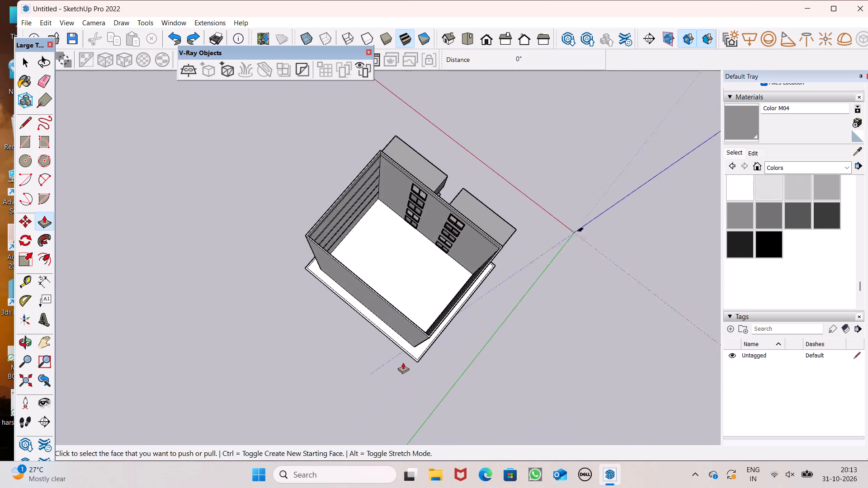
scroll(403, 362, "up", 3)
scroll(427, 260, "up", 2)
scroll(409, 230, "down", 1)
middle_click_drag(408, 235, 382, 214)
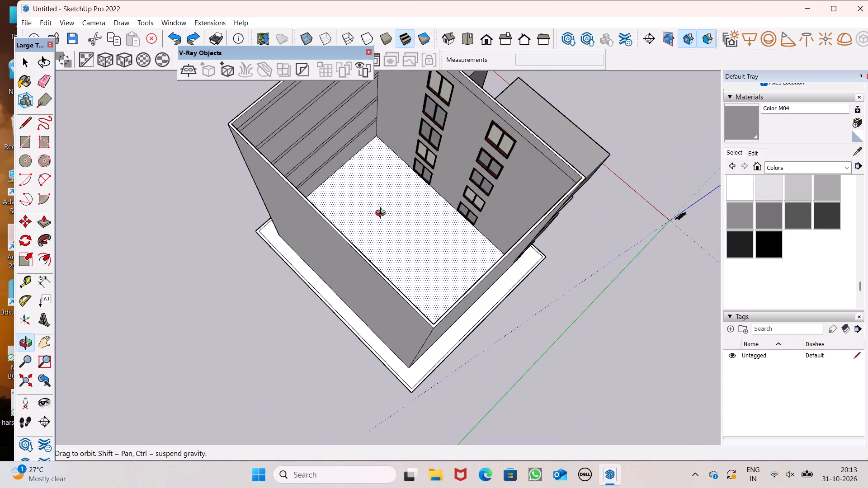
middle_click_drag(382, 214, 382, 214)
scroll(371, 186, "up", 6)
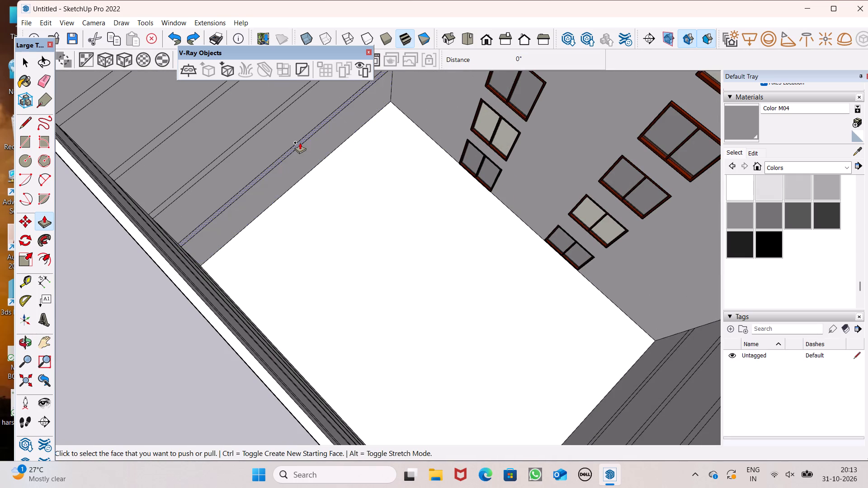
left_click_drag(300, 145, 668, 361)
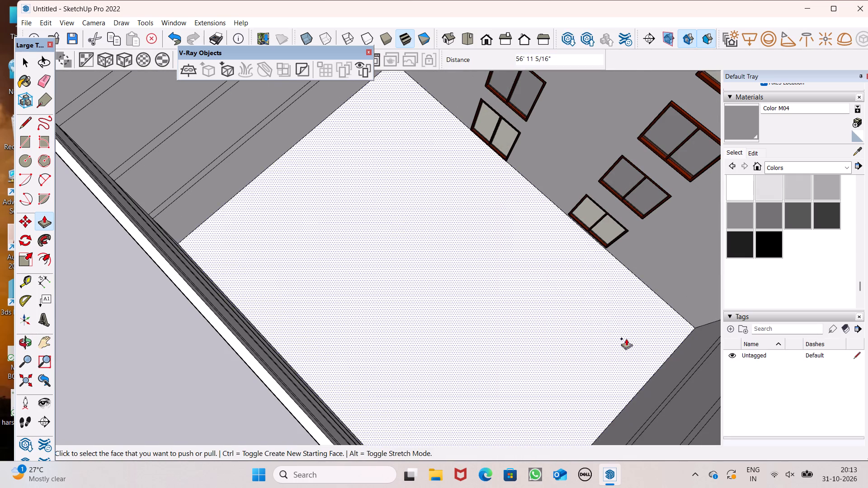
Push/Pull the second-lowest narrow strip on the side wall's inner face 56' 11 5/16" to the opposite wall as a floor slab.
scroll(330, 218, "down", 5)
scroll(260, 188, "up", 3)
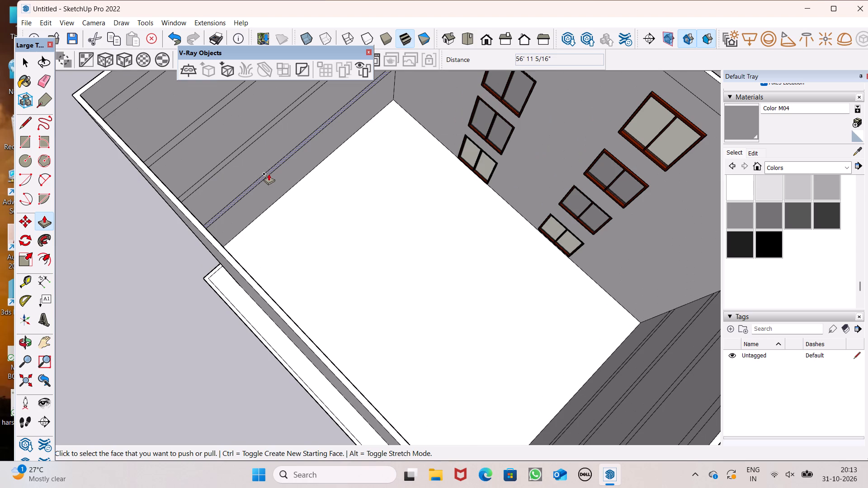
left_click_drag(268, 173, 557, 444)
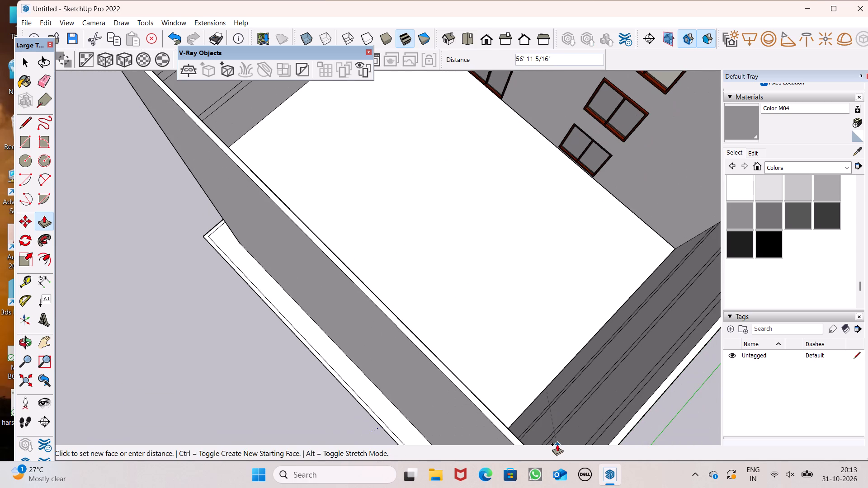
left_click_drag(557, 444, 502, 374)
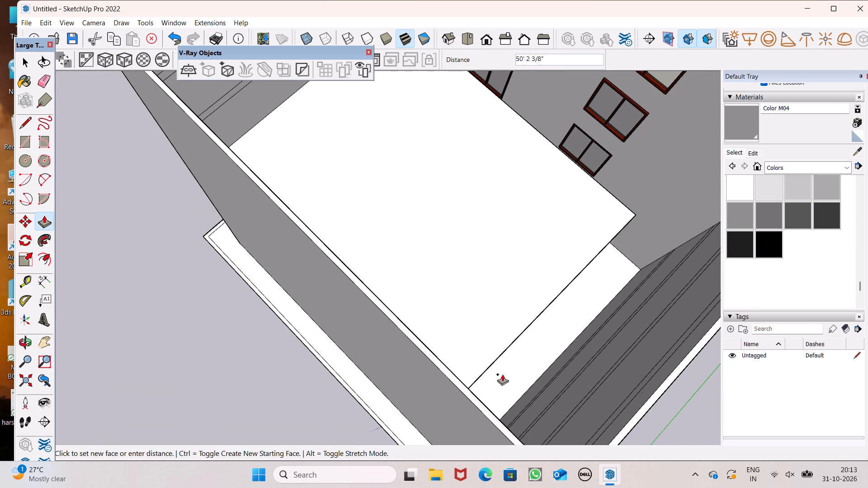
left_click_drag(502, 374, 521, 413)
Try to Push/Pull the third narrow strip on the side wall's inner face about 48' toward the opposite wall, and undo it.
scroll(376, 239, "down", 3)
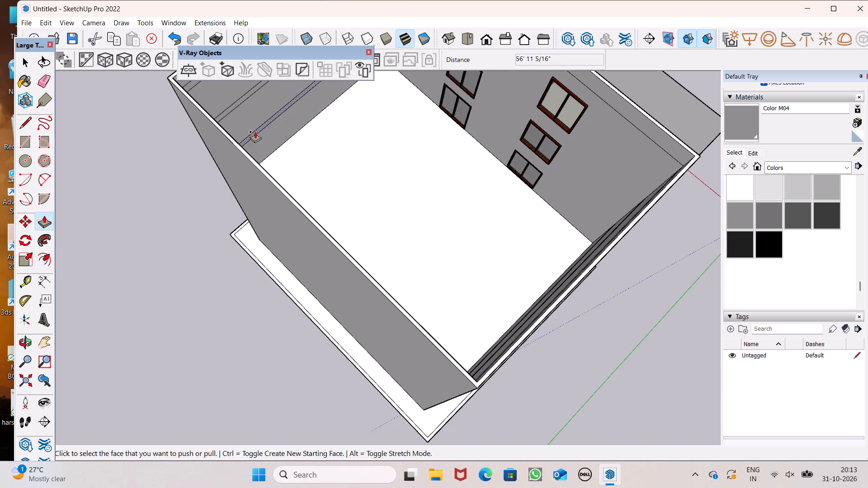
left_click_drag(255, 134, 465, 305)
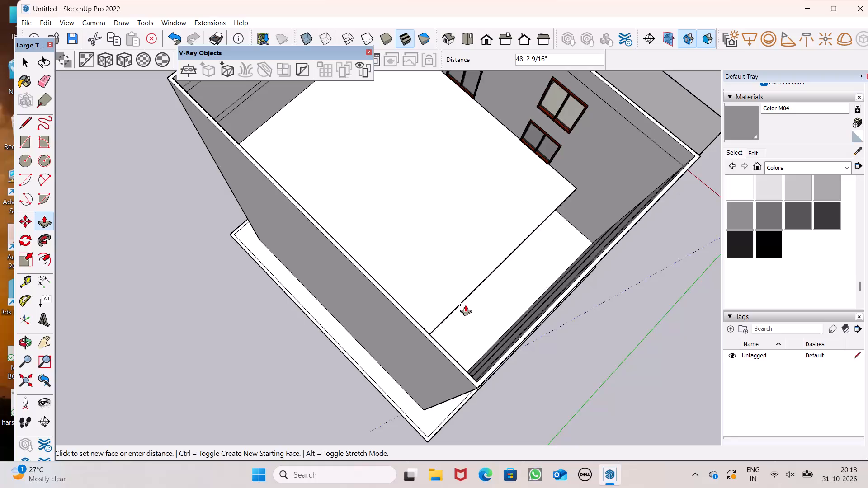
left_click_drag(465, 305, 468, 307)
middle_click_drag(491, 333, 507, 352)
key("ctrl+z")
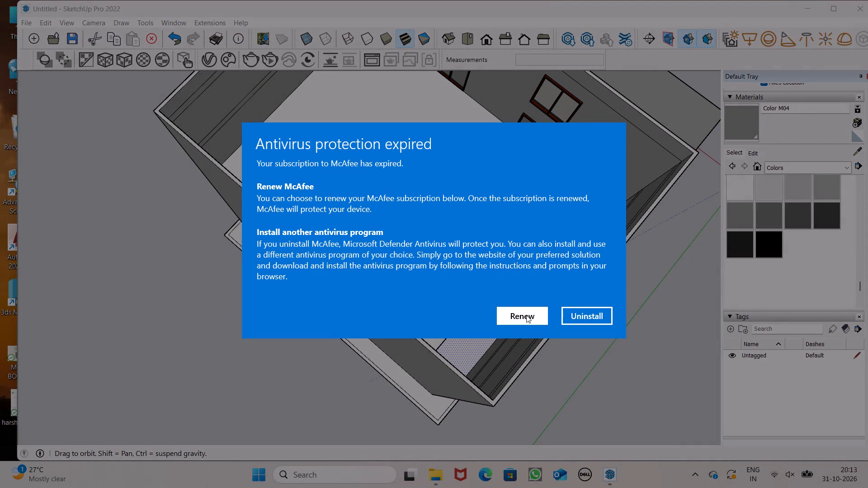
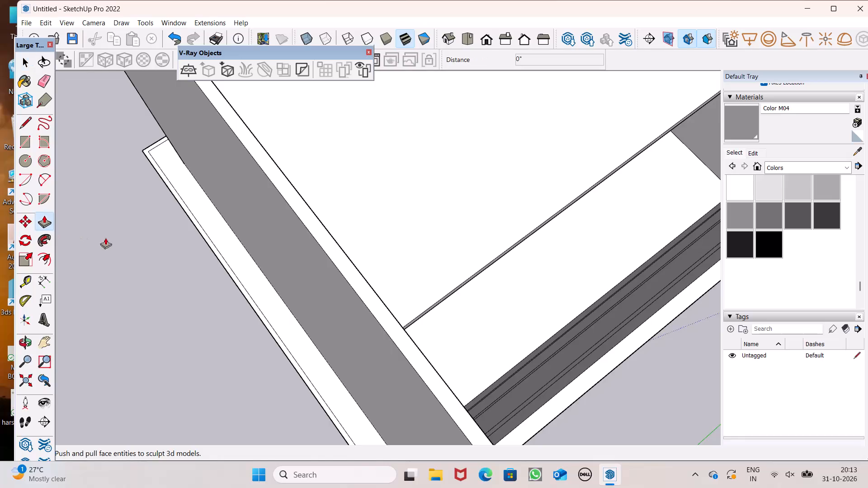
Push/Pull the free edge of the partly extended floor slab 7' 8 3/16" to close the gap at the opposite side wall.
scroll(142, 260, "down", 2)
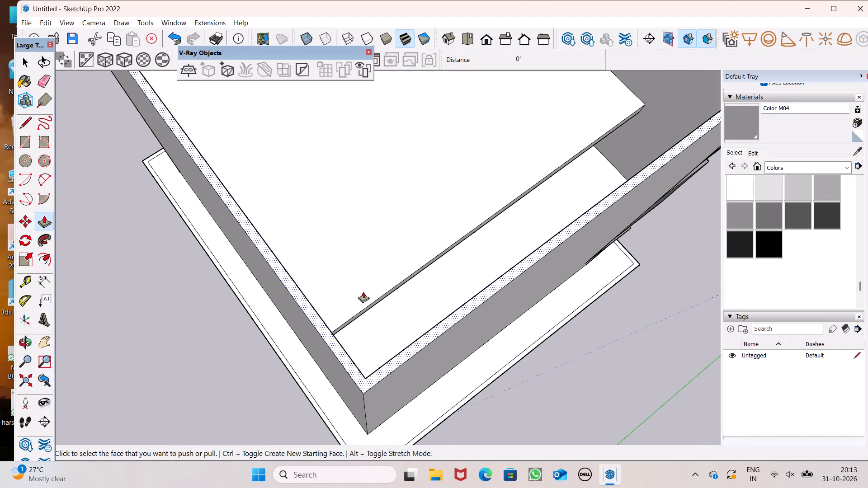
middle_click_drag(377, 339, 421, 294)
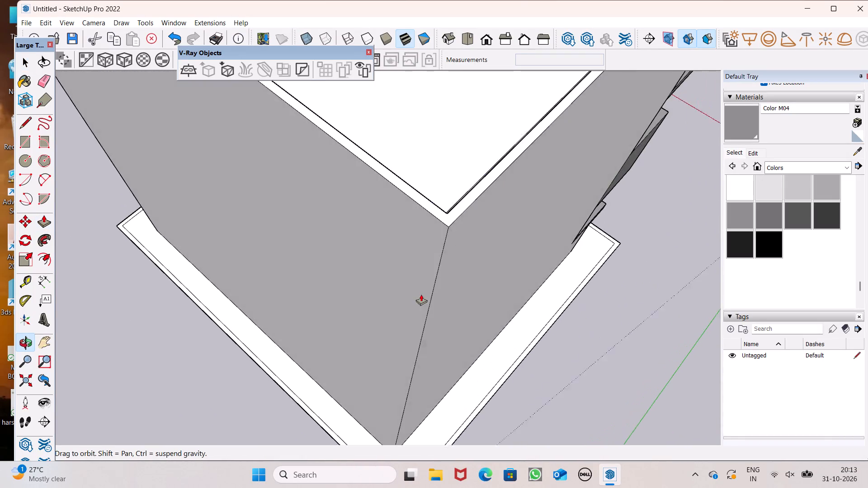
middle_click_drag(421, 294, 421, 296)
middle_click_drag(429, 309, 452, 364)
scroll(438, 293, "up", 3)
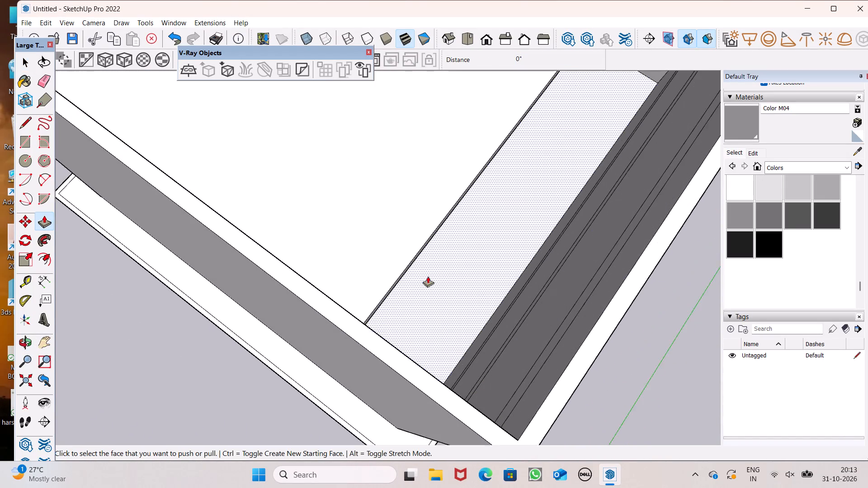
scroll(428, 276, "up", 3)
scroll(410, 275, "down", 2)
middle_click_drag(412, 292, 404, 298)
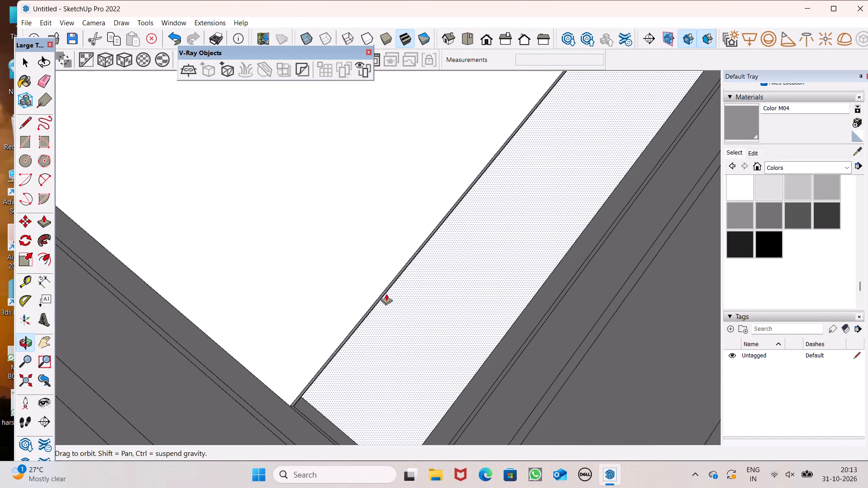
left_click_drag(379, 298, 473, 403)
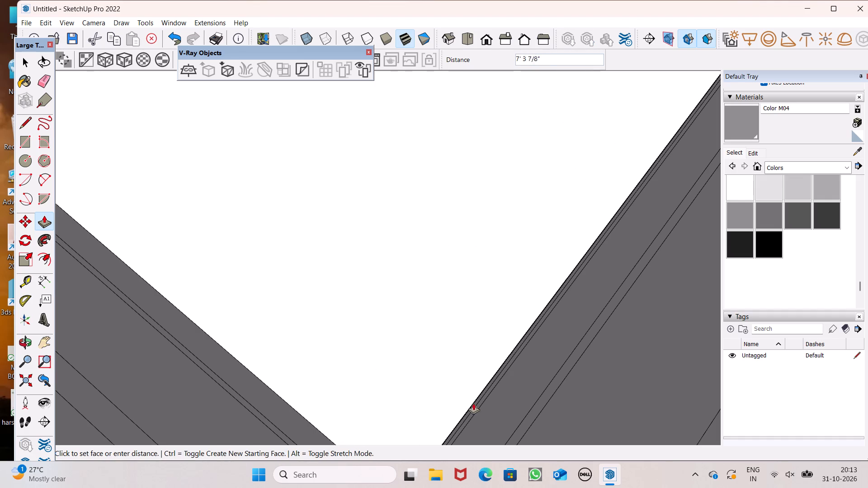
left_click_drag(473, 403, 480, 413)
Push/Pull the next narrow strip up on the side wall's inner face 56' 11 5/16" to the opposite wall as a floor slab.
scroll(458, 314, "down", 11)
middle_click_drag(458, 311, 499, 223)
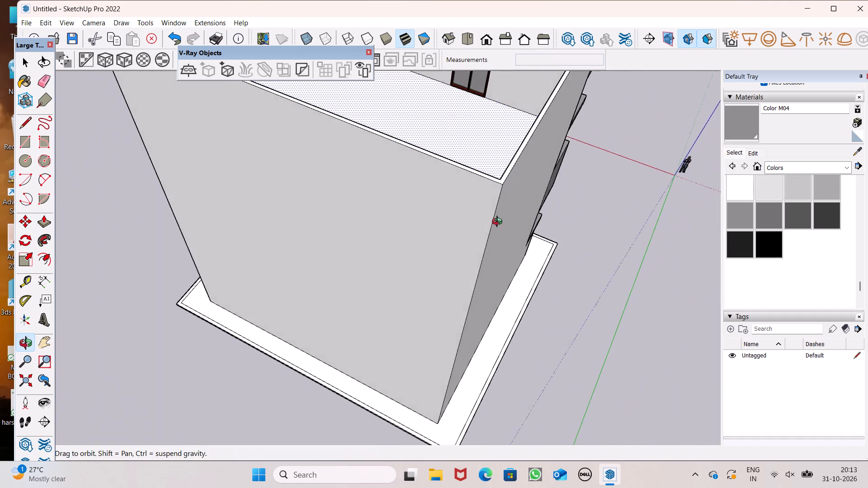
middle_click_drag(499, 223, 542, 427)
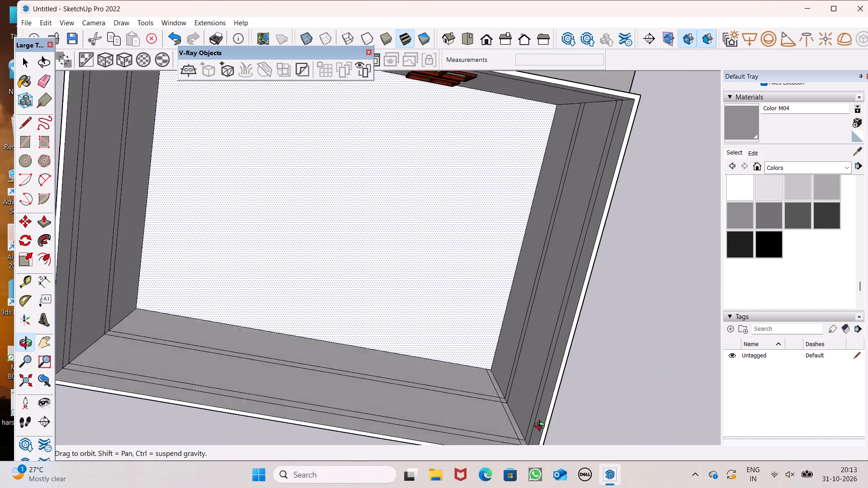
middle_click_drag(542, 427, 482, 317)
scroll(484, 217, "down", 6)
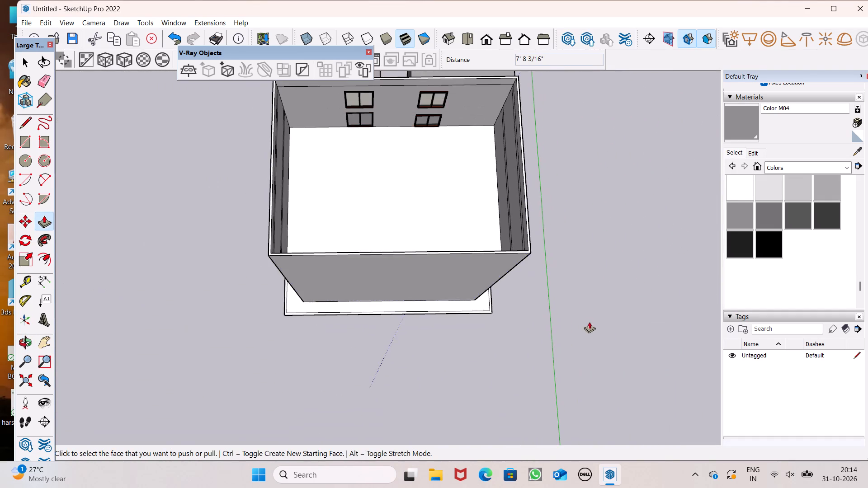
middle_click_drag(590, 321, 352, 304)
scroll(349, 230, "up", 5)
scroll(342, 183, "down", 4)
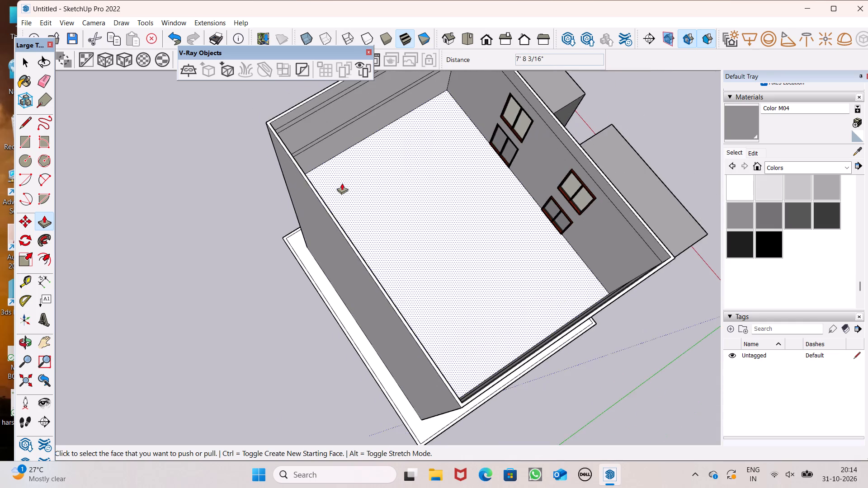
scroll(323, 159, "up", 3)
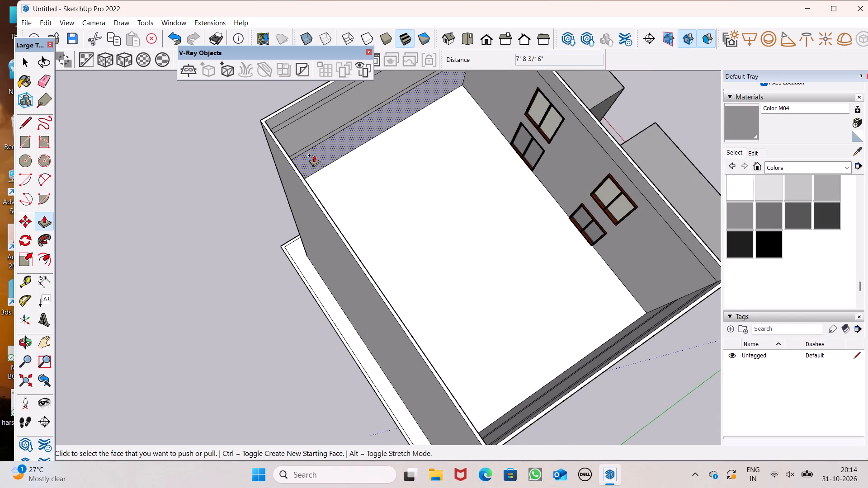
scroll(307, 150, "up", 2)
scroll(306, 142, "down", 5)
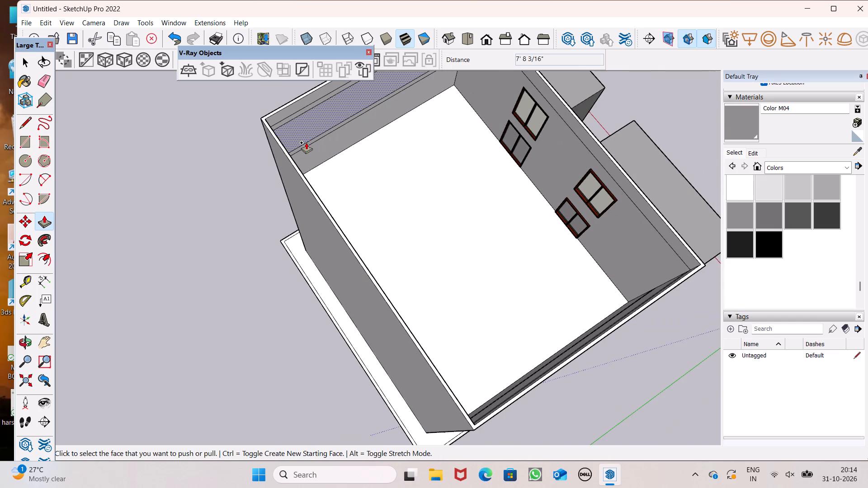
left_click_drag(308, 143, 325, 180)
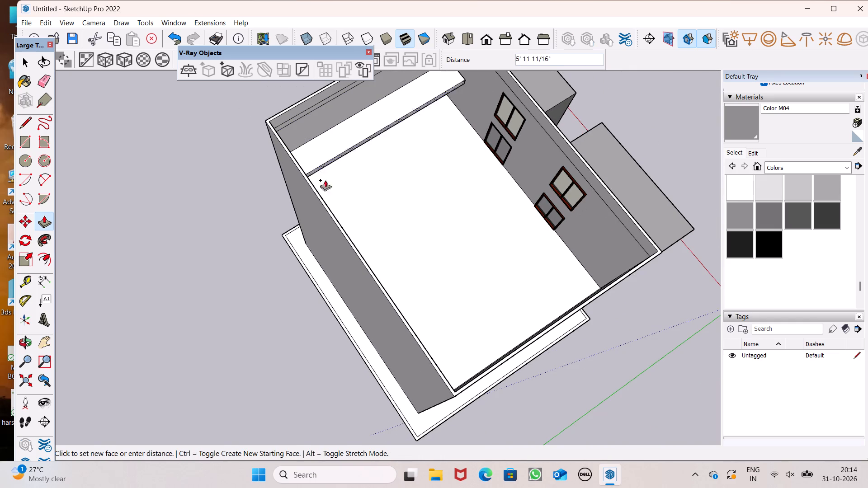
left_click_drag(325, 180, 497, 361)
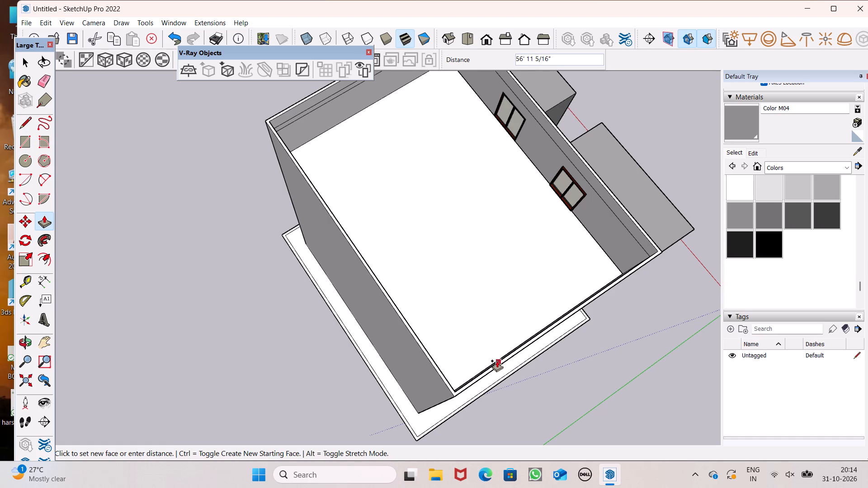
left_click_drag(497, 361, 497, 361)
Erase the leftover level lines above the top slab on the first side wall's and the window wall's inner faces.
scroll(471, 318, "down", 4)
middle_click_drag(479, 335, 610, 409)
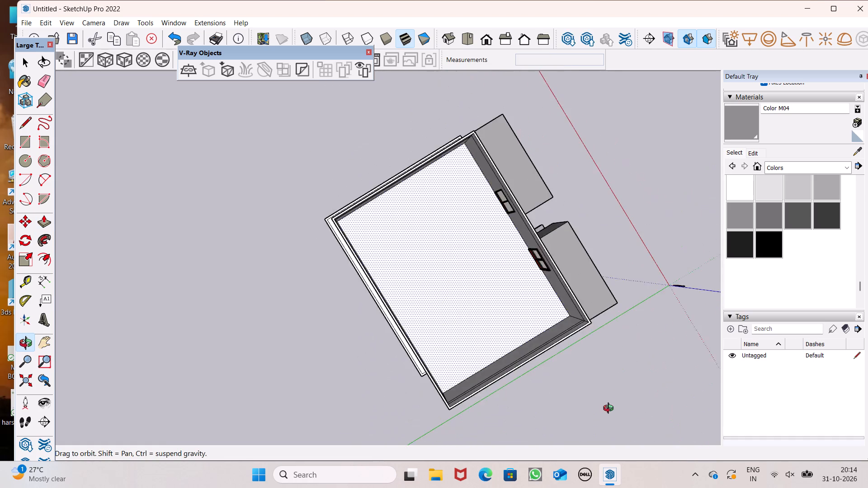
middle_click_drag(610, 409, 392, 221)
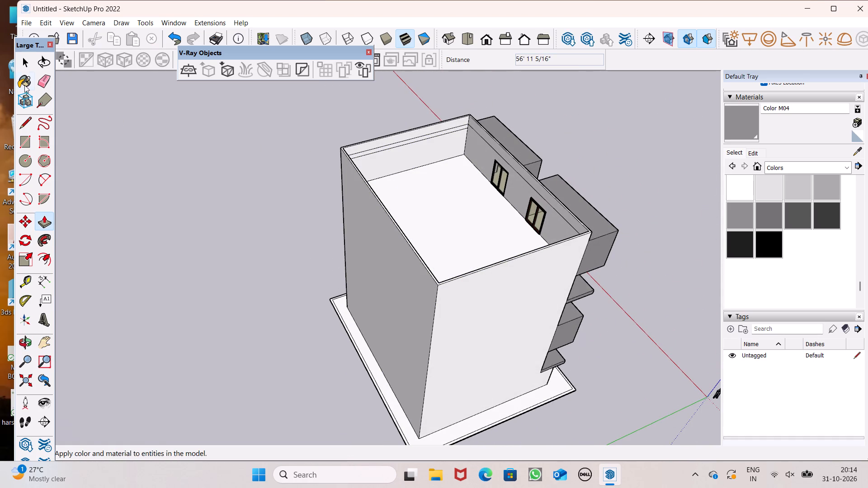
left_click(41, 81)
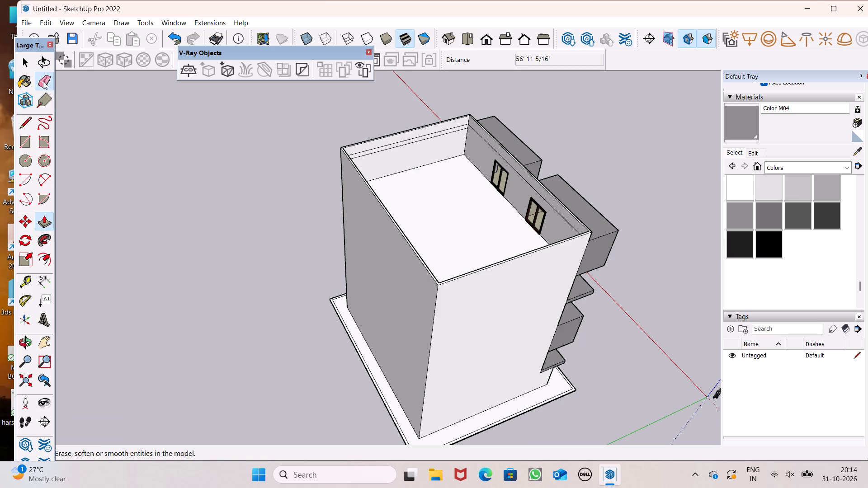
scroll(430, 172, "up", 5)
scroll(342, 131, "up", 4)
left_click_drag(339, 127, 339, 145)
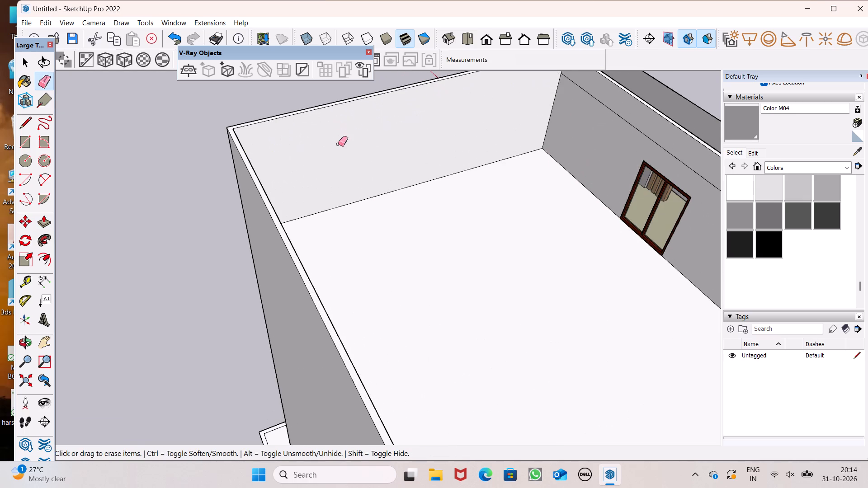
scroll(335, 139, "down", 4)
middle_click_drag(332, 180, 472, 150)
scroll(540, 130, "up", 4)
left_click_drag(541, 104, 541, 109)
Erase the leftover level lines above the top slab on the other side wall's and back wall's inner faces, including the corner remnants.
scroll(536, 142, "down", 4)
middle_click_drag(540, 217, 76, 224)
scroll(458, 135, "down", 5)
middle_click_drag(531, 179, 515, 208)
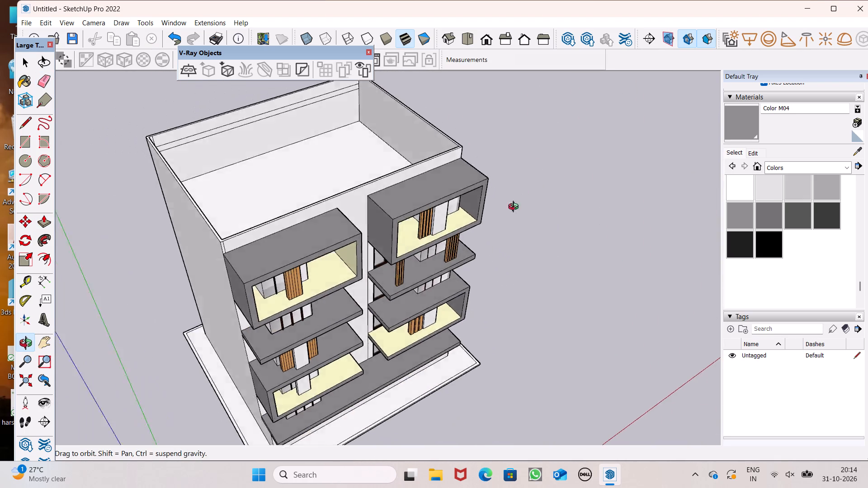
middle_click_drag(515, 208, 234, 180)
scroll(253, 198, "down", 4)
scroll(280, 117, "up", 7)
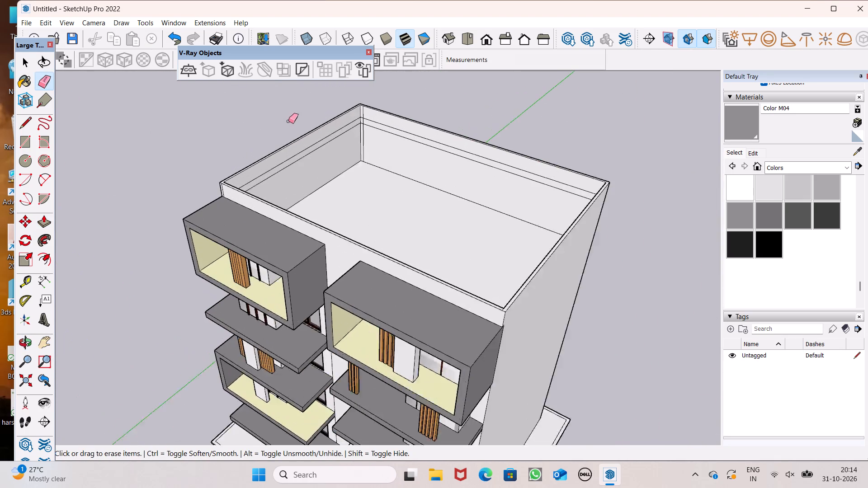
scroll(288, 121, "up", 1)
scroll(324, 136, "up", 6)
left_click_drag(322, 137, 323, 164)
scroll(418, 110, "up", 6)
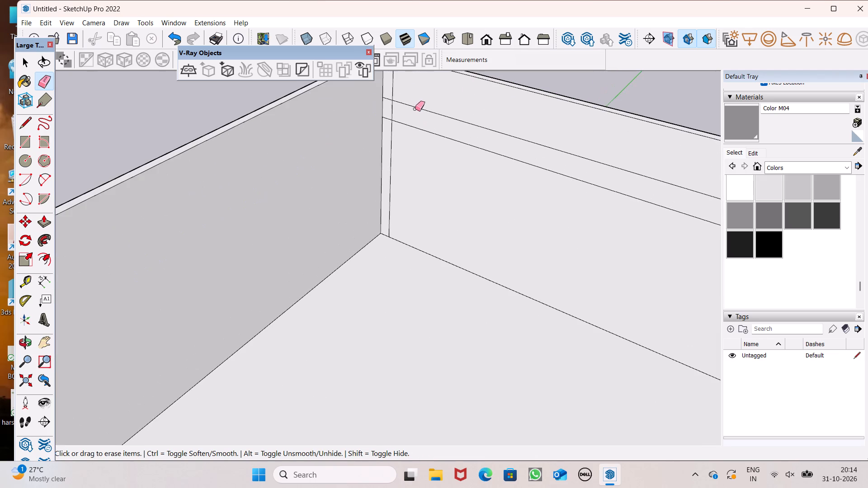
scroll(396, 105, "up", 3)
middle_click_drag(401, 134, 495, 111)
scroll(495, 111, "up", 1)
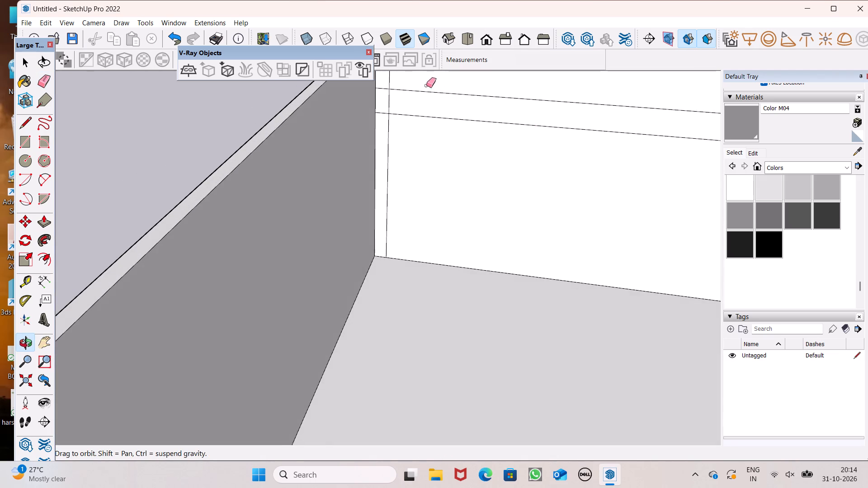
left_click_drag(426, 85, 420, 114)
scroll(373, 87, "up", 3)
left_click_drag(373, 84, 382, 94)
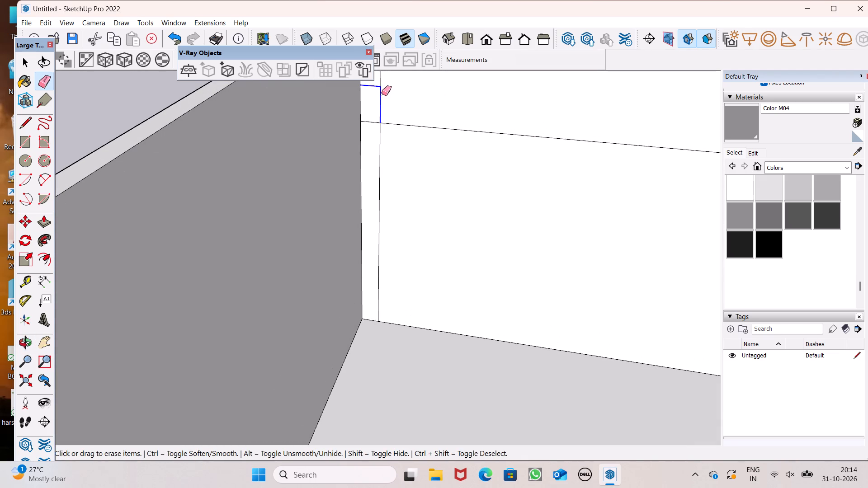
left_click_drag(382, 94, 373, 121)
Draw a short line along the back wall's top inner edge from the corner to close the open top with a roof face.
scroll(390, 186, "down", 13)
scroll(292, 136, "down", 3)
middle_click_drag(288, 168, 326, 196)
scroll(111, 107, "down", 6)
middle_click_drag(162, 155, 161, 131)
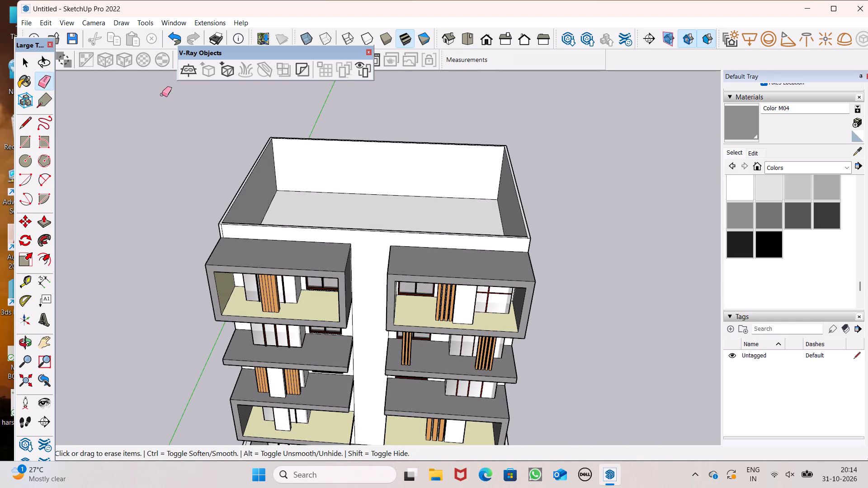
scroll(288, 182, "down", 3)
middle_click_drag(440, 172, 448, 209)
scroll(436, 187, "down", 4)
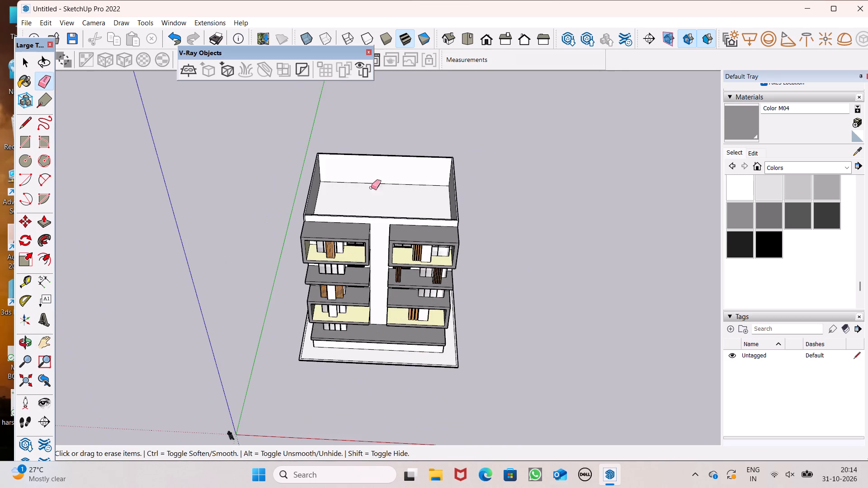
left_click_drag(24, 122, 33, 122)
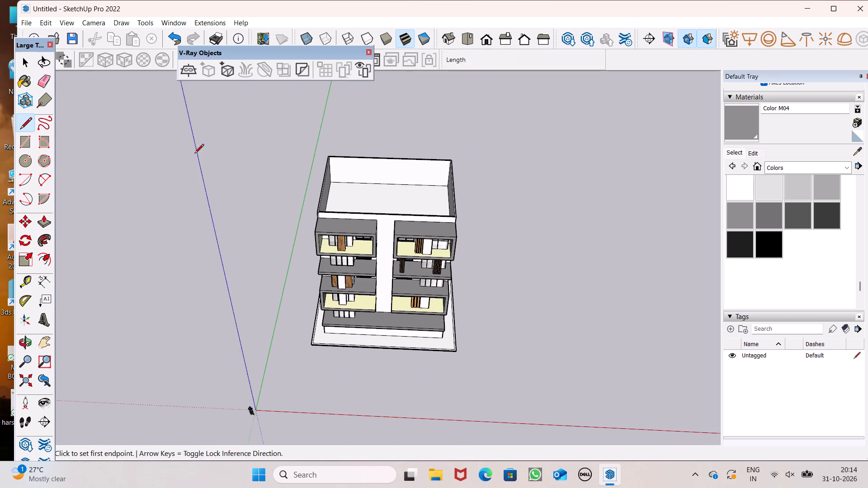
scroll(392, 212, "up", 5)
scroll(291, 141, "up", 2)
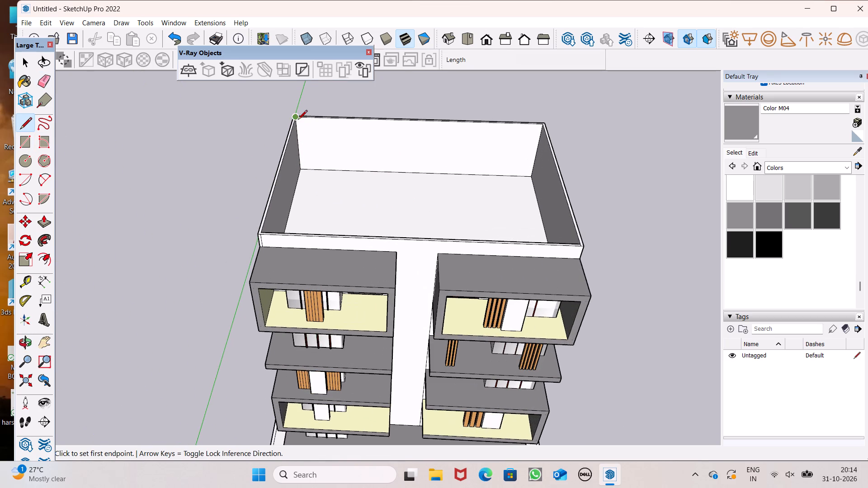
left_click(298, 119)
left_click(310, 120)
scroll(336, 131, "down", 5)
key("space")
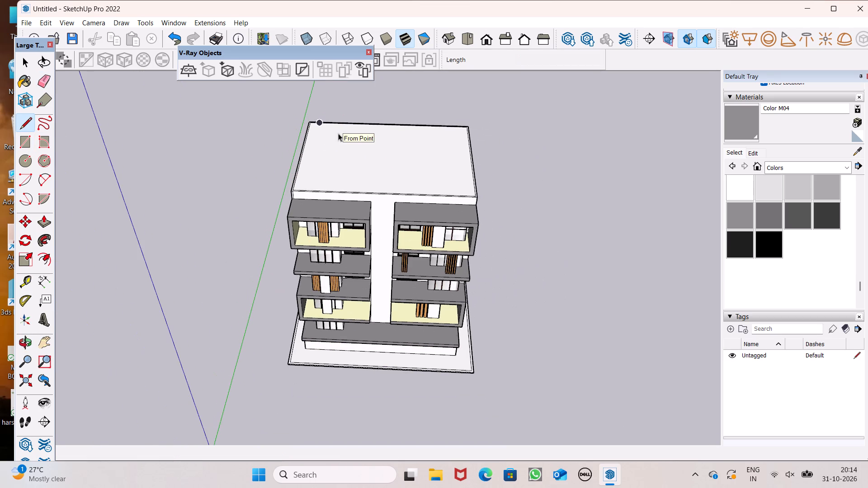
Push/Pull the new roof face 6".
left_click_drag(42, 227, 44, 222)
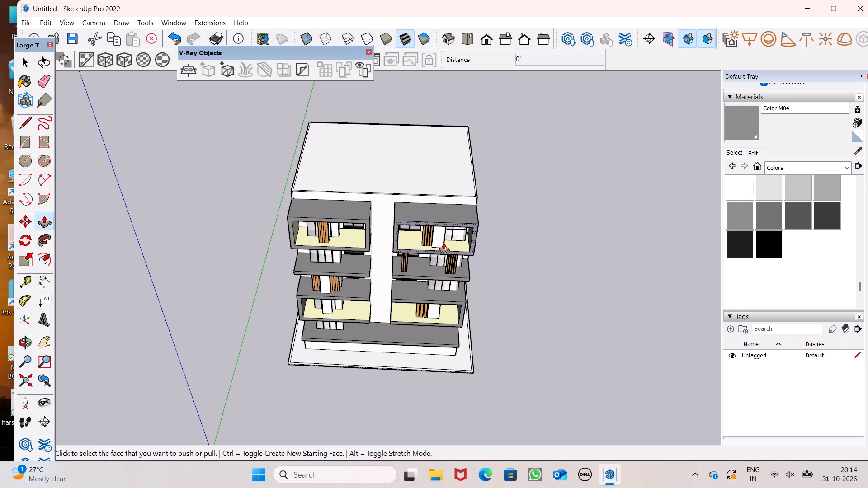
middle_click_drag(443, 243, 393, 1)
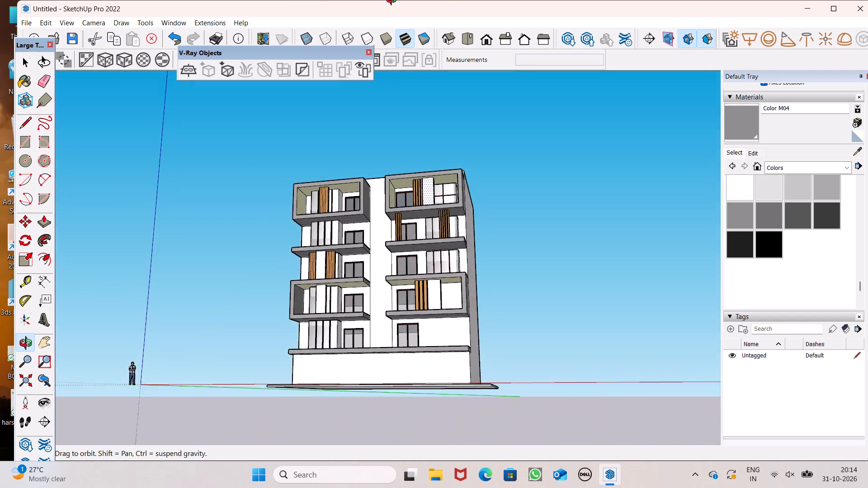
middle_click_drag(393, 1, 422, 252)
scroll(422, 252, "up", 6)
left_click_drag(334, 157, 334, 161)
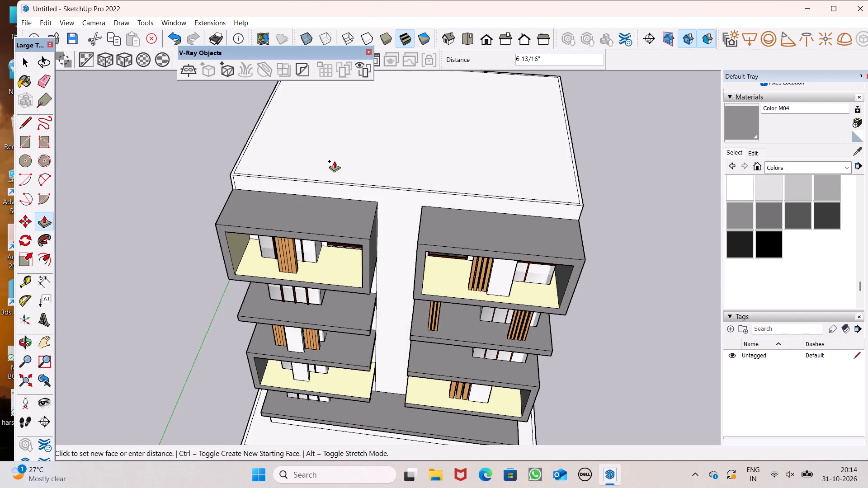
left_click_drag(334, 161, 335, 161)
type("6\"")
key("Return")
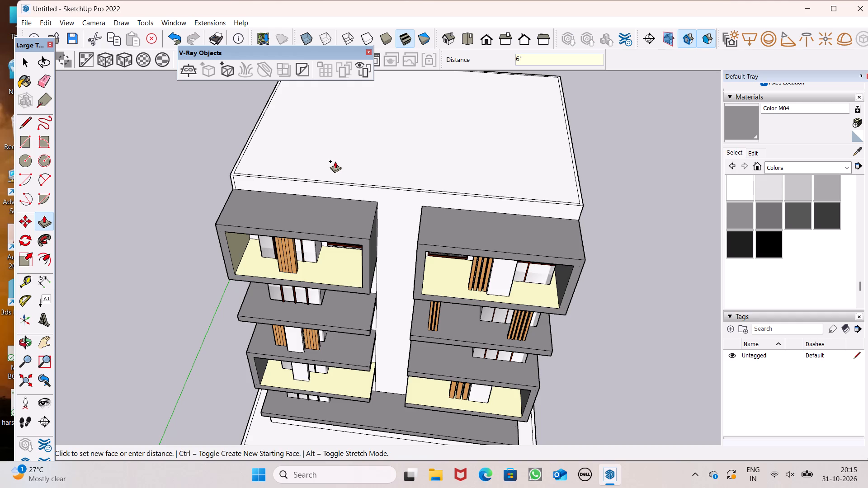
key("space")
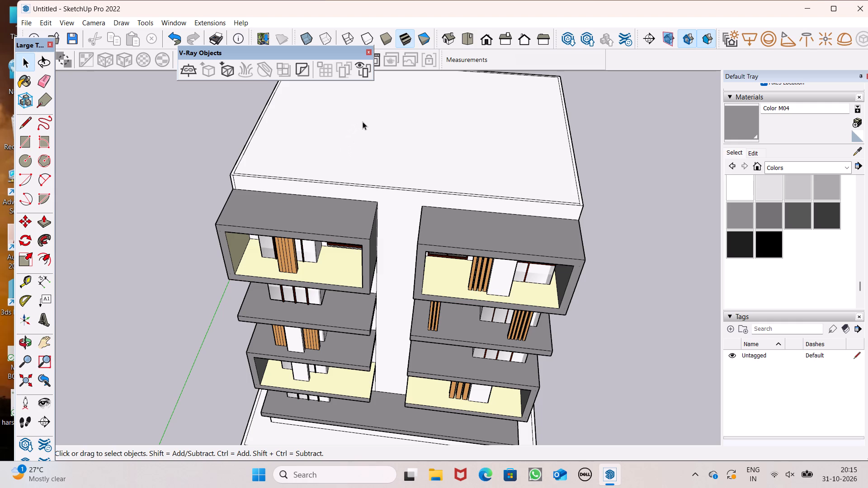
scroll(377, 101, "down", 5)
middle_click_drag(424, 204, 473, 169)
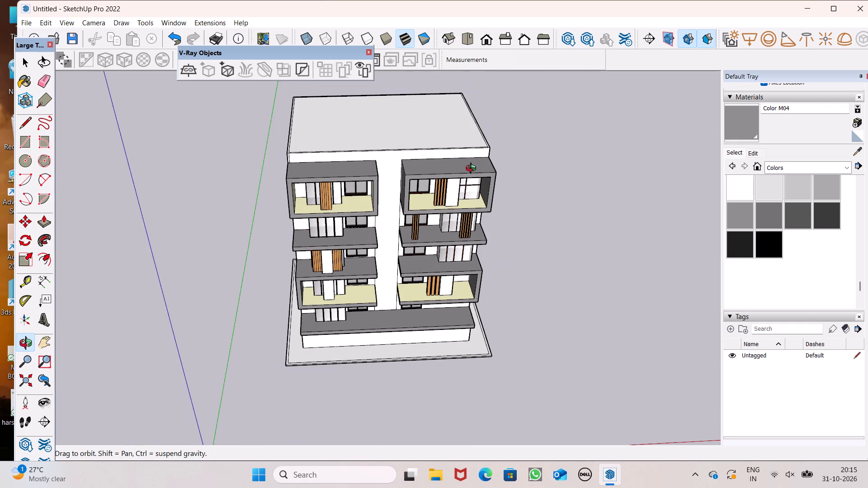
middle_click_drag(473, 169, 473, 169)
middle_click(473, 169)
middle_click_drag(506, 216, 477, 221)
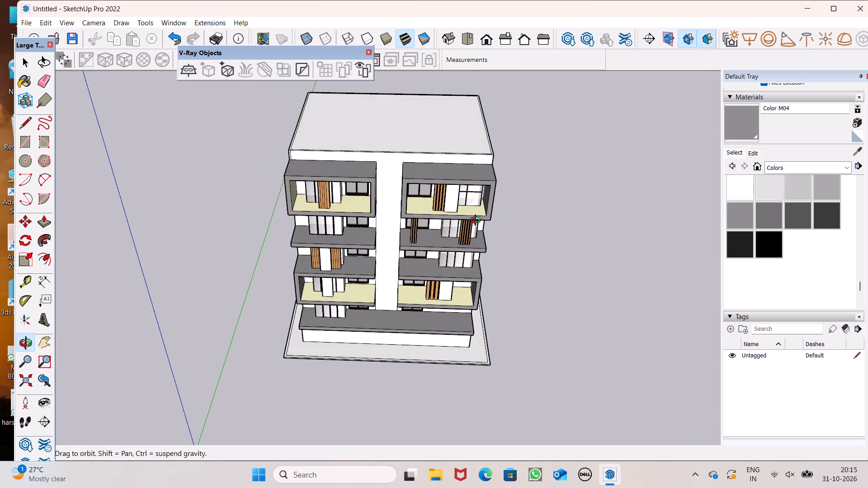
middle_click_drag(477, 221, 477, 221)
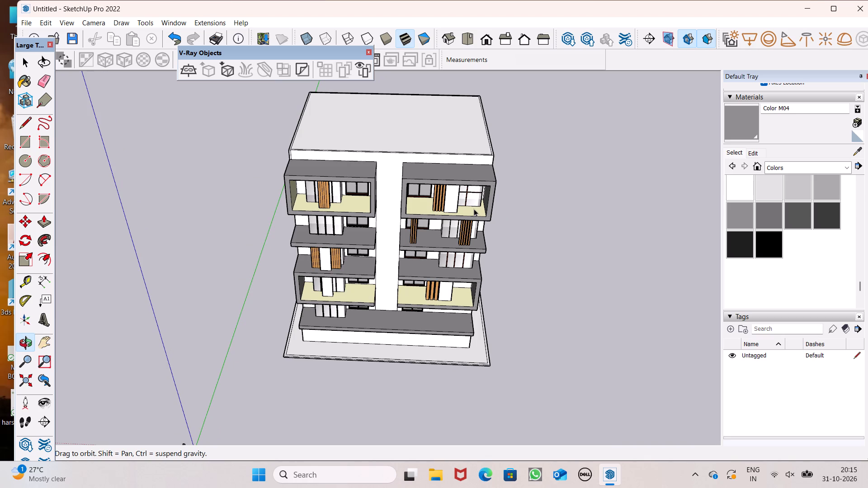
Draw a narrow rectangle about 12' by 2' on the roof slab near its front edge, above one balcony stack.
middle_click_drag(479, 210, 501, 184)
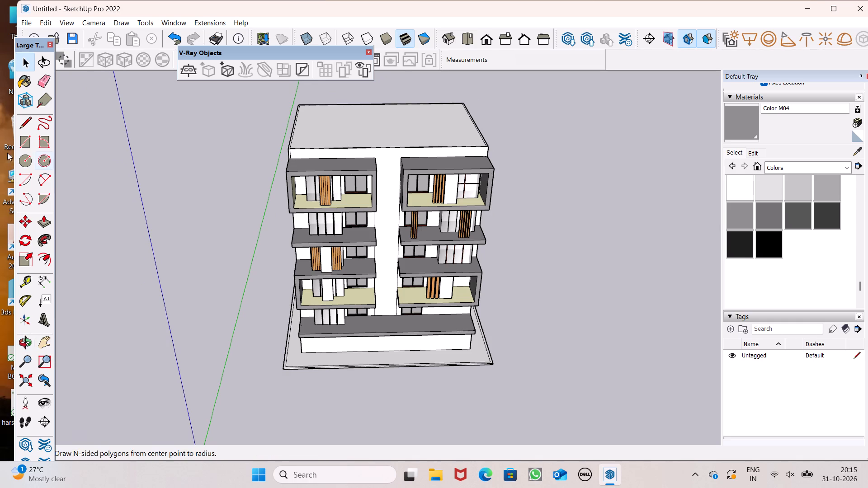
left_click(19, 145)
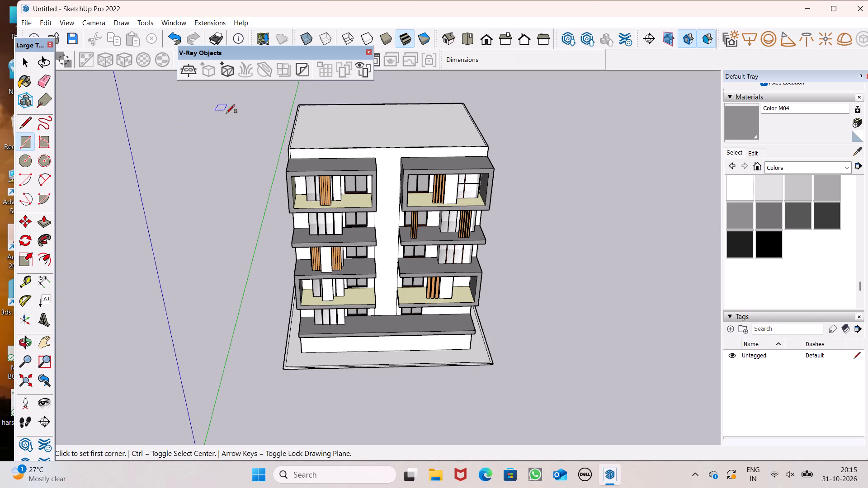
middle_click_drag(340, 143, 332, 288)
scroll(336, 296, "up", 1)
scroll(369, 175, "up", 7)
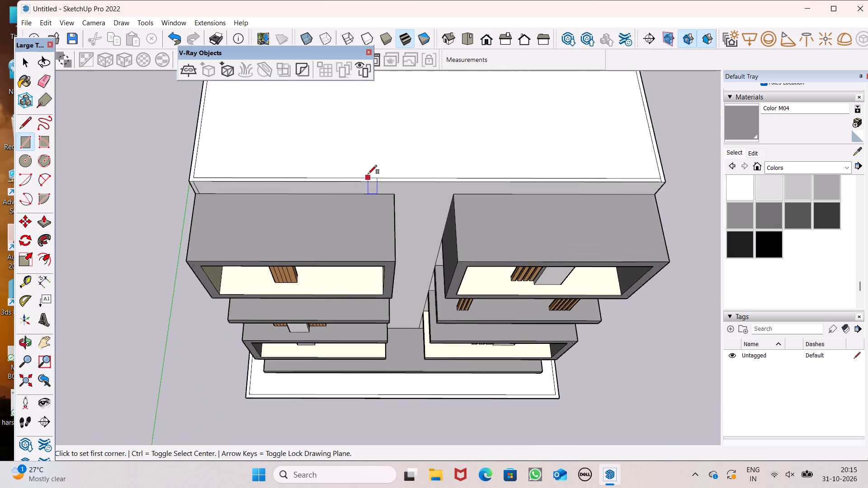
scroll(364, 175, "down", 5)
scroll(478, 161, "up", 5)
scroll(397, 163, "down", 4)
scroll(487, 151, "up", 5)
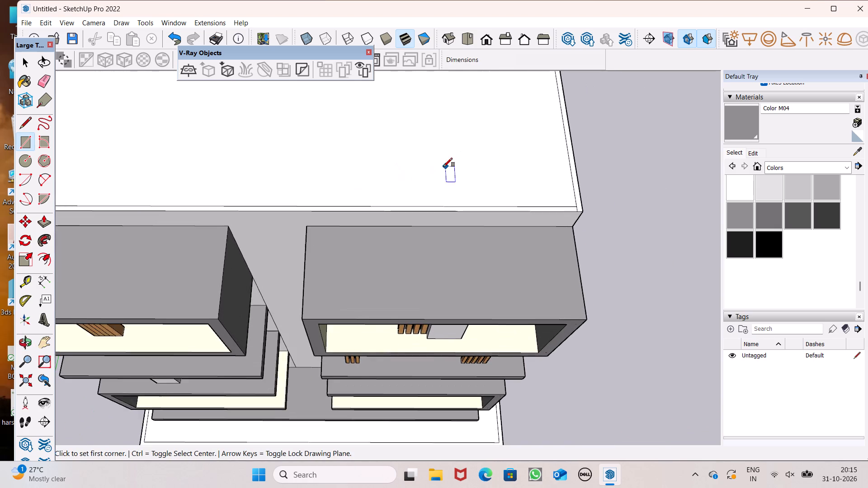
scroll(426, 168, "down", 3)
scroll(450, 169, "up", 5)
scroll(406, 173, "down", 4)
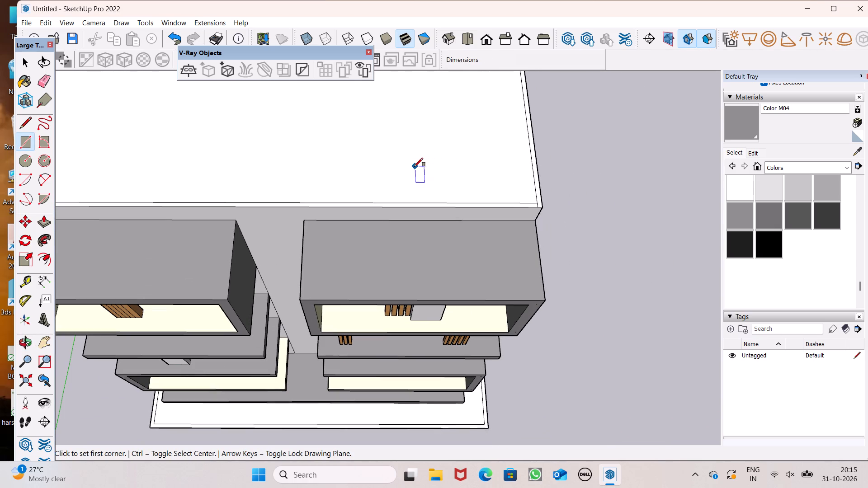
left_click(397, 161)
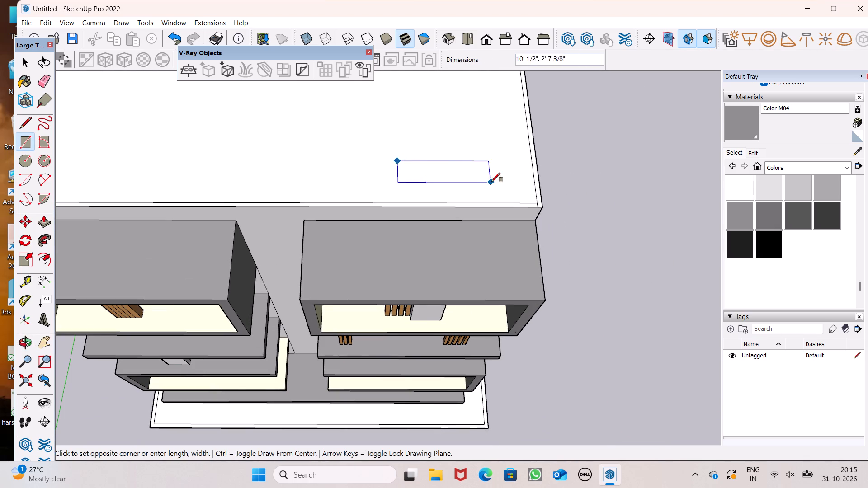
scroll(499, 178, "up", 4)
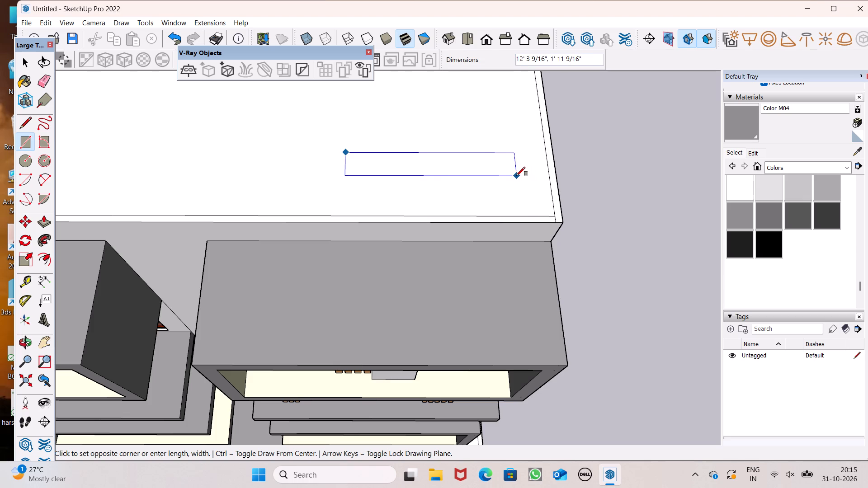
left_click(508, 175)
Move the narrow roof rectangle about 5' 2" parallel to the front edge, towards the middle of the building.
scroll(460, 170, "down", 6)
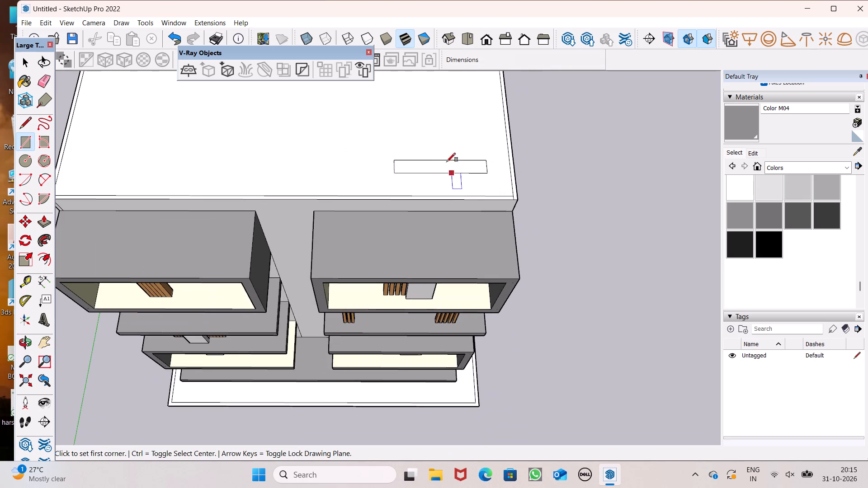
key("space")
scroll(398, 136, "up", 6)
double_click(427, 198)
double_click(428, 198)
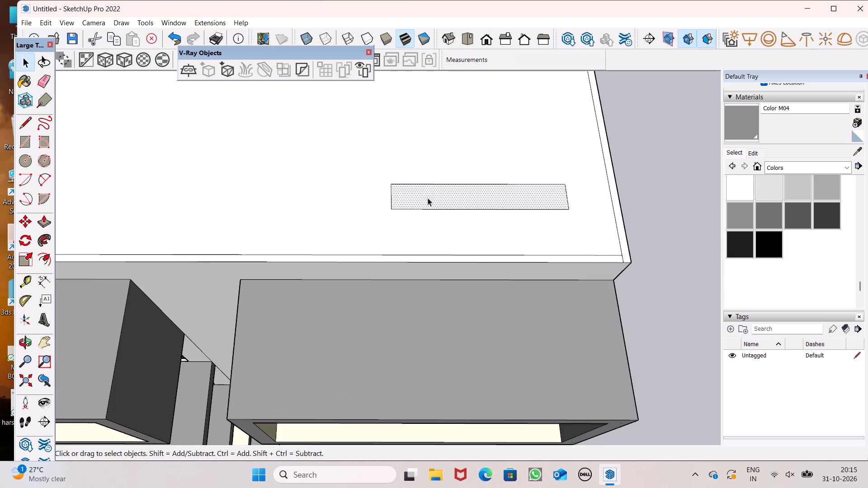
scroll(442, 224, "down", 8)
scroll(424, 162, "up", 4)
key("m")
scroll(424, 161, "down", 5)
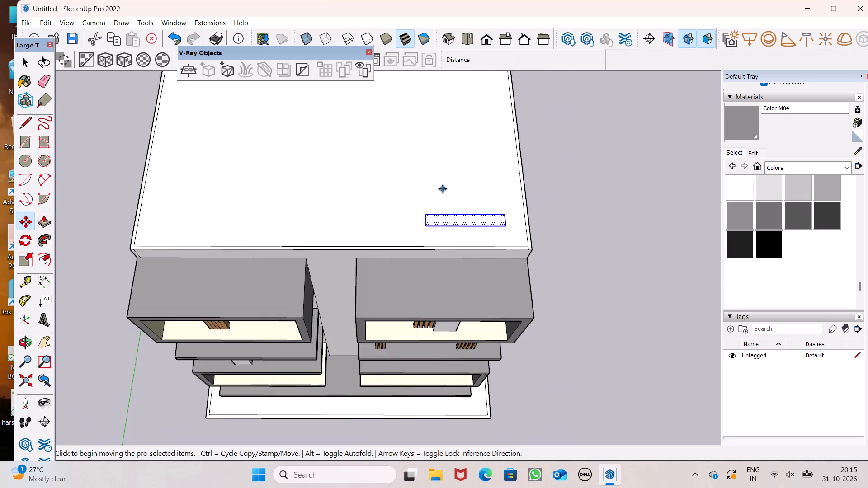
scroll(443, 189, "down", 1)
key("Return")
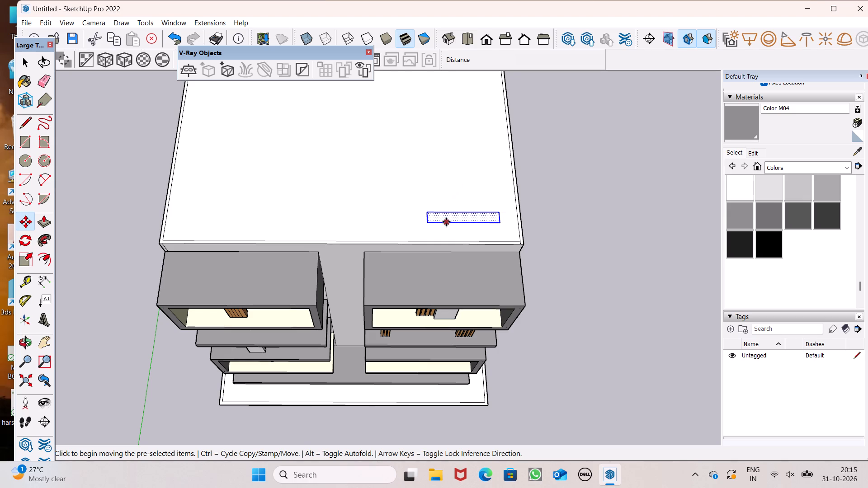
left_click_drag(446, 221, 418, 221)
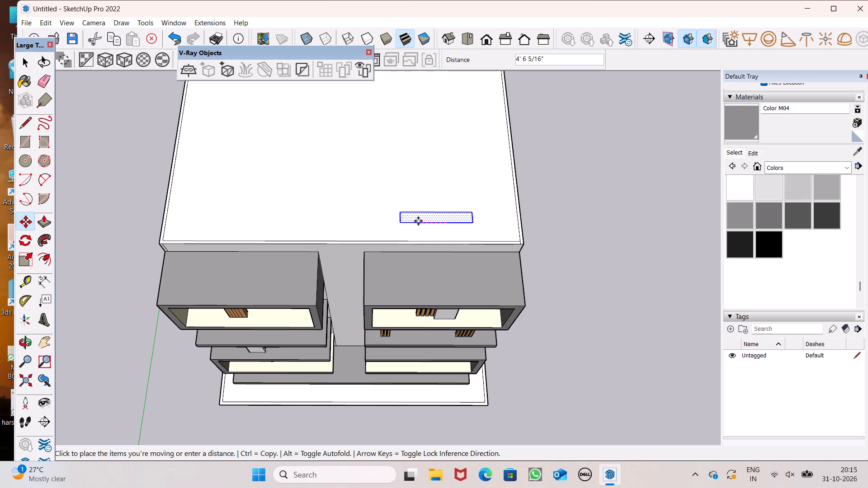
left_click_drag(418, 221, 414, 221)
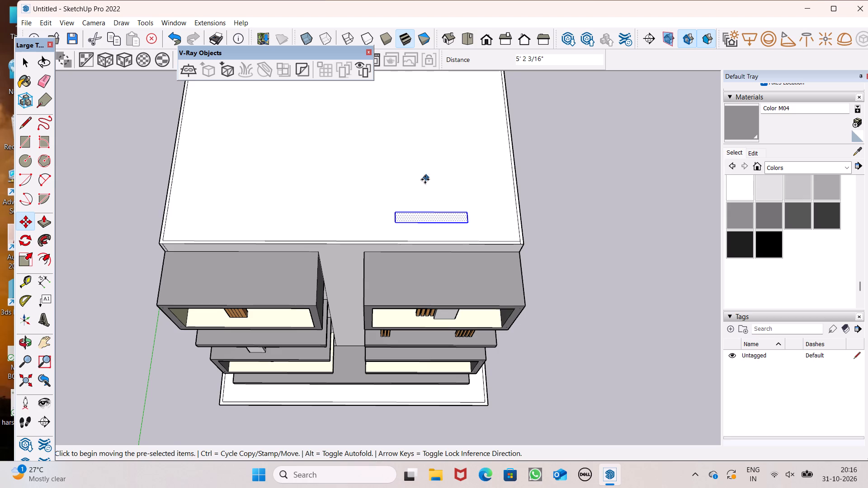
left_click_drag(408, 174, 423, 218)
scroll(410, 178, "down", 3)
middle_click_drag(427, 201, 426, 189)
key("space")
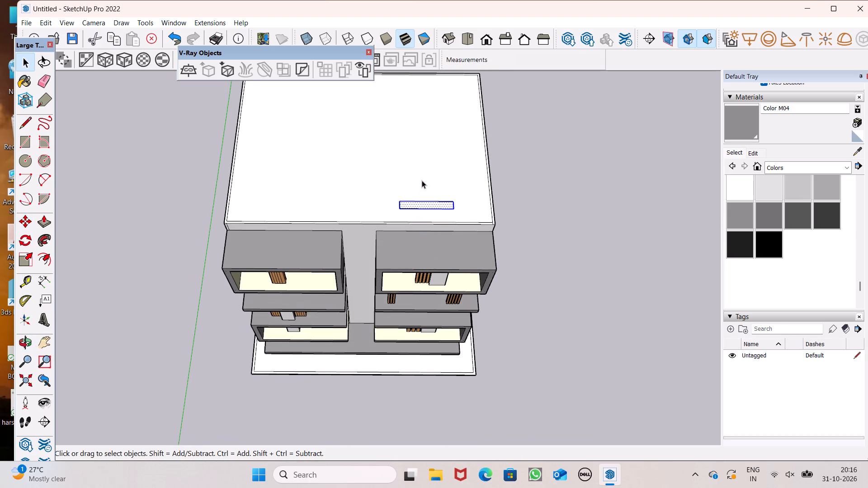
key("space")
left_click(521, 191)
Push/Pull the narrow roof rectangle up 10' to form an upright wall block.
scroll(501, 185, "down", 2)
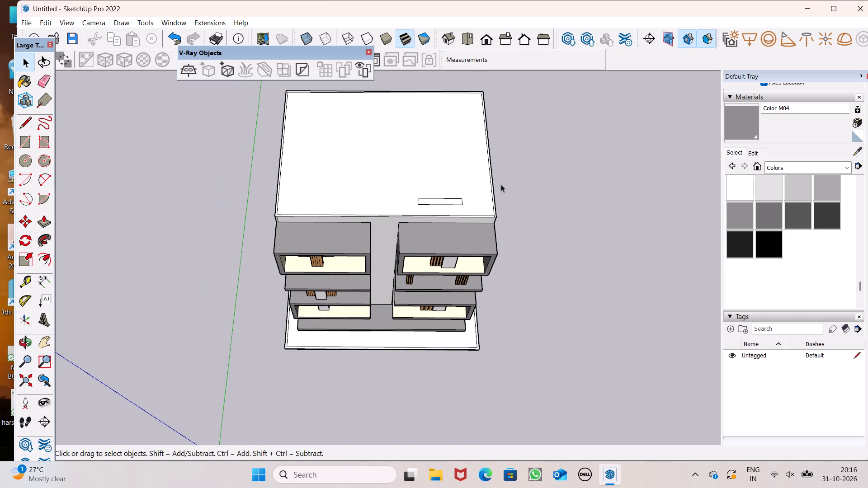
middle_click_drag(501, 189, 493, 175)
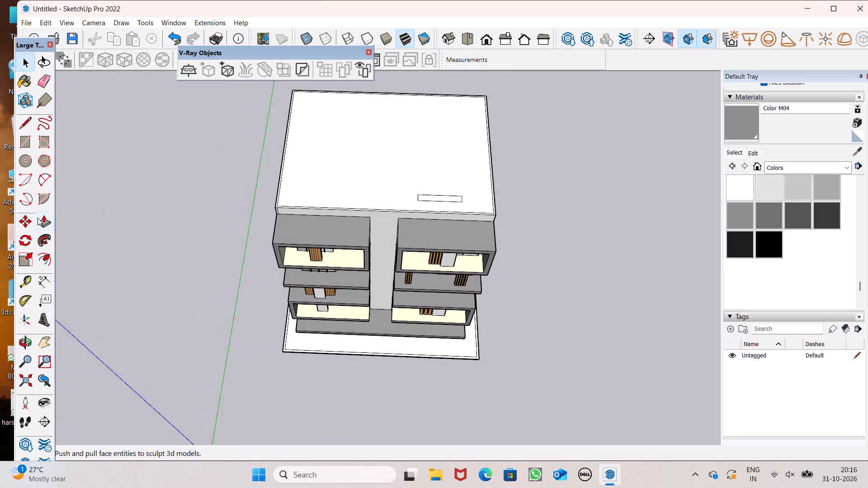
left_click(40, 223)
scroll(300, 184, "down", 4)
scroll(341, 154, "up", 7)
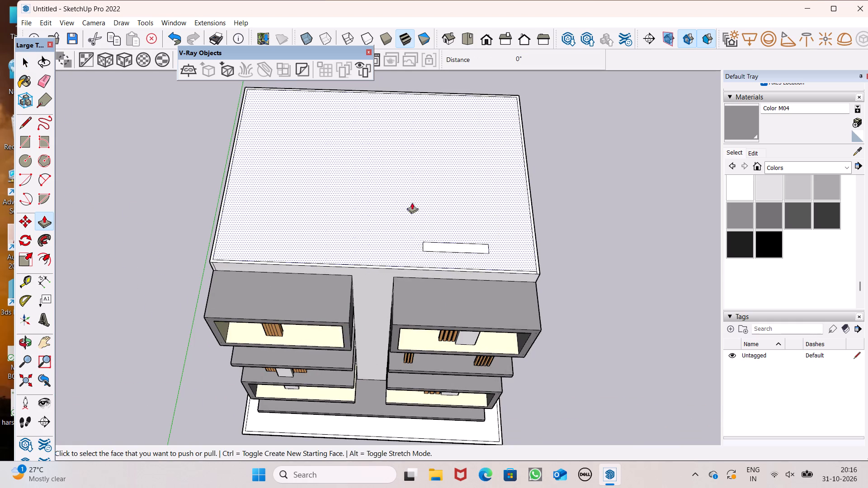
left_click_drag(442, 249, 438, 237)
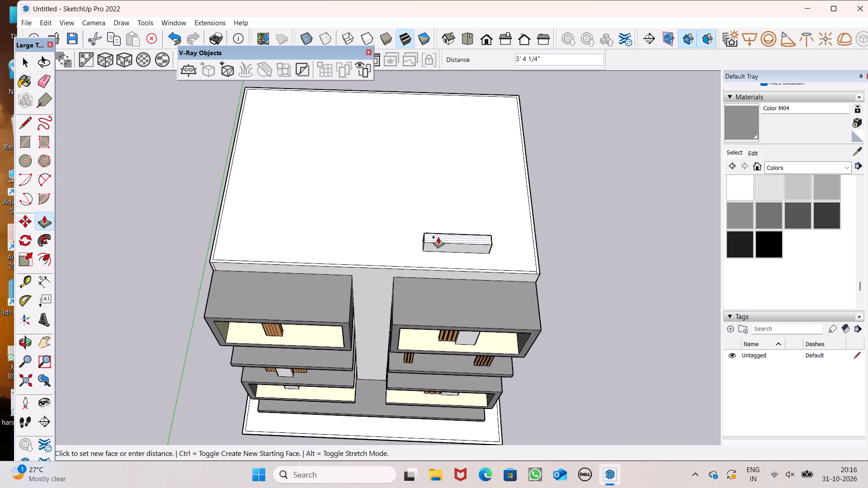
left_click_drag(438, 237, 431, 214)
type("10'")
key("Return")
Extend the upright block's narrow end face about 7' 5" towards the middle of the roof with Push/Pull.
middle_click_drag(446, 230, 387, 87)
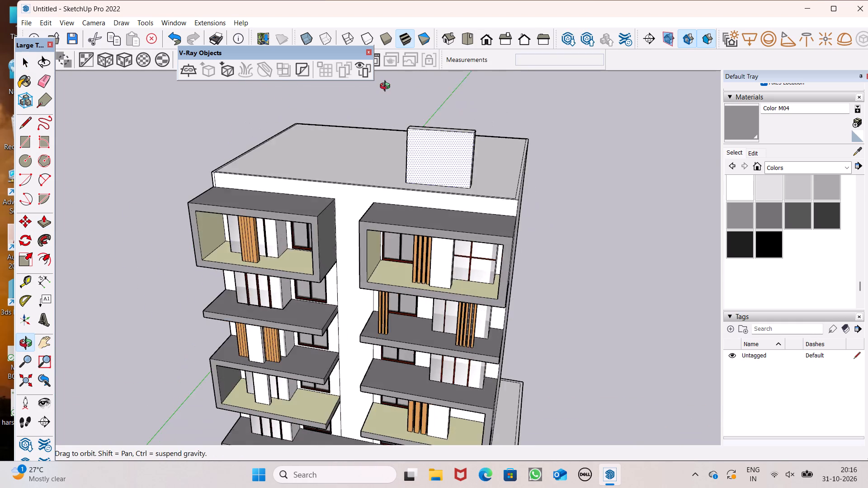
middle_click_drag(387, 87, 658, 78)
scroll(484, 122, "up", 6)
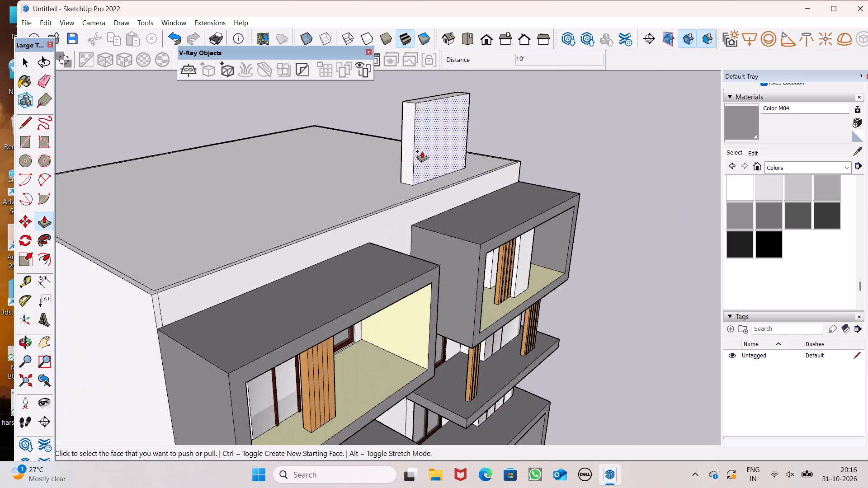
scroll(409, 151, "up", 4)
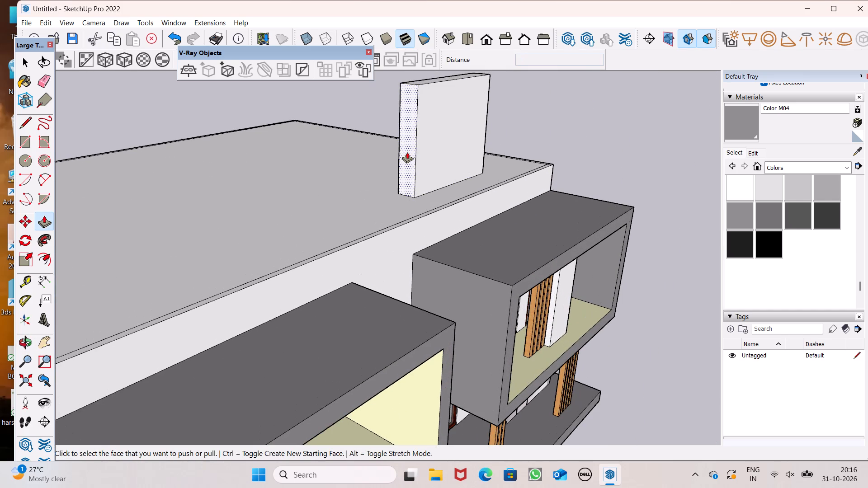
left_click_drag(407, 152, 356, 207)
scroll(430, 176, "down", 4)
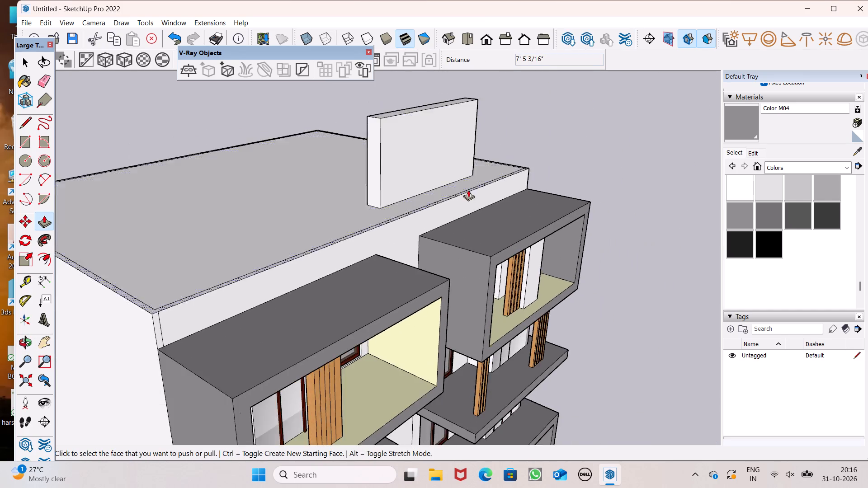
Check the upright block's height with a dimension along its front vertical edge, without placing the dimension.
middle_click_drag(468, 189, 261, 164)
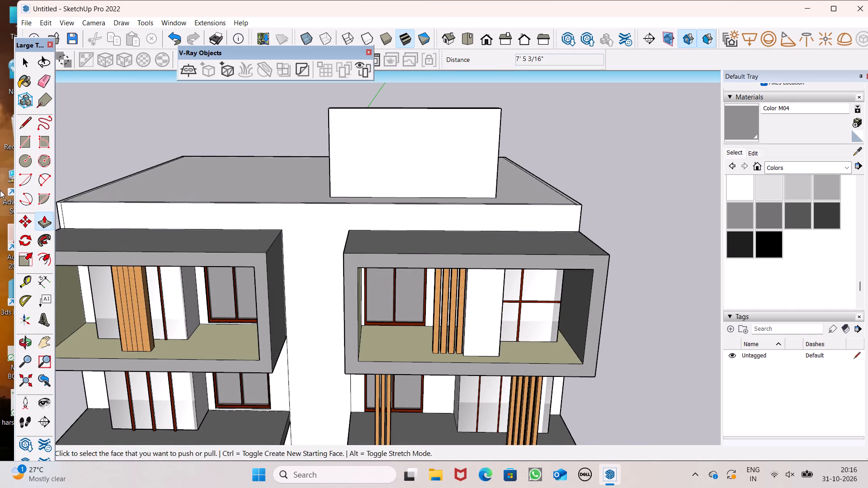
left_click(51, 284)
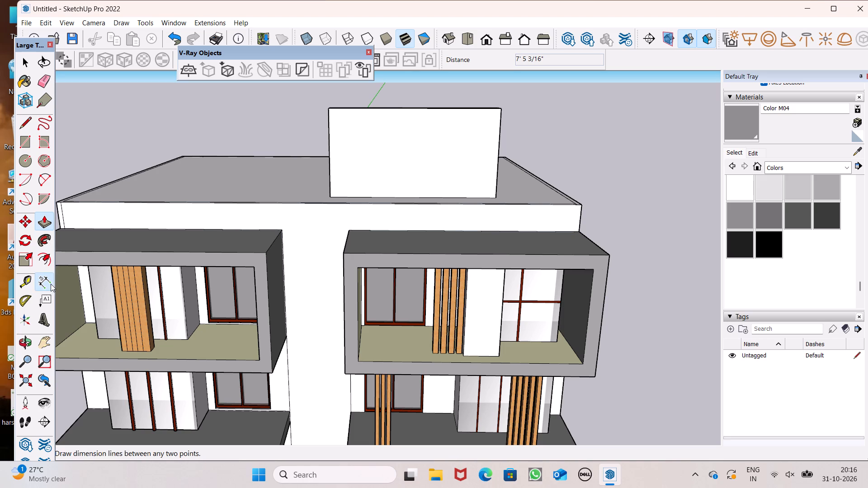
middle_click_drag(300, 168, 442, 168)
scroll(322, 112, "up", 6)
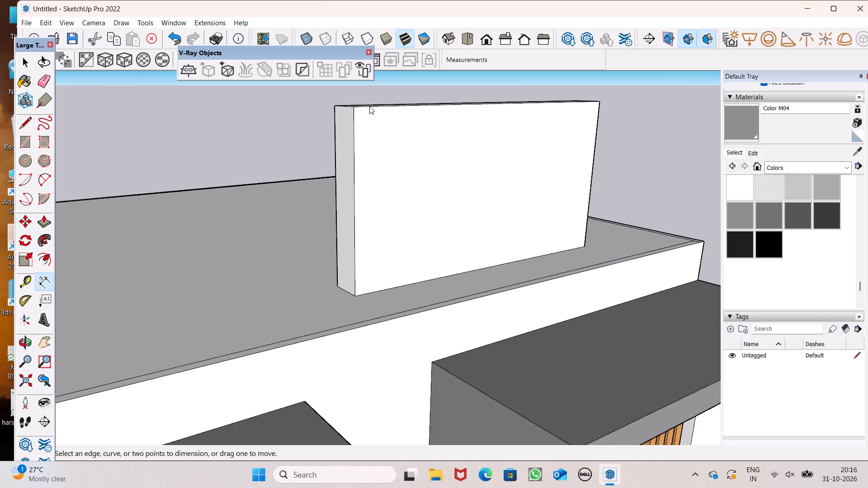
scroll(369, 106, "up", 3)
left_click(348, 112)
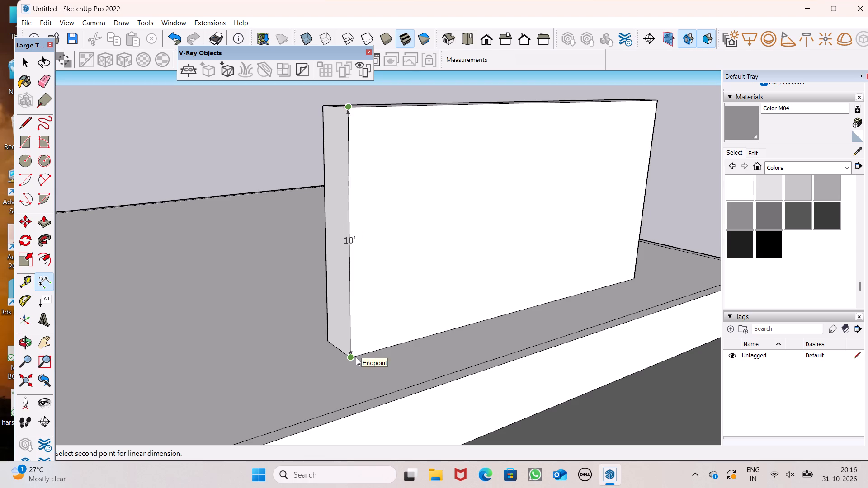
key("space")
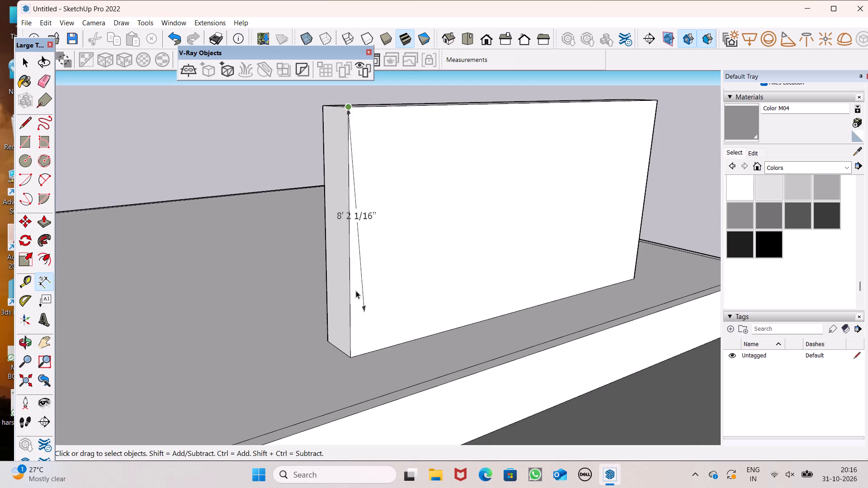
Draw a rectangle about 22' 7" by 13' on the roof behind the upright block, starting level with the block's inner end.
scroll(368, 300, "down", 4)
middle_click_drag(419, 299, 248, 324)
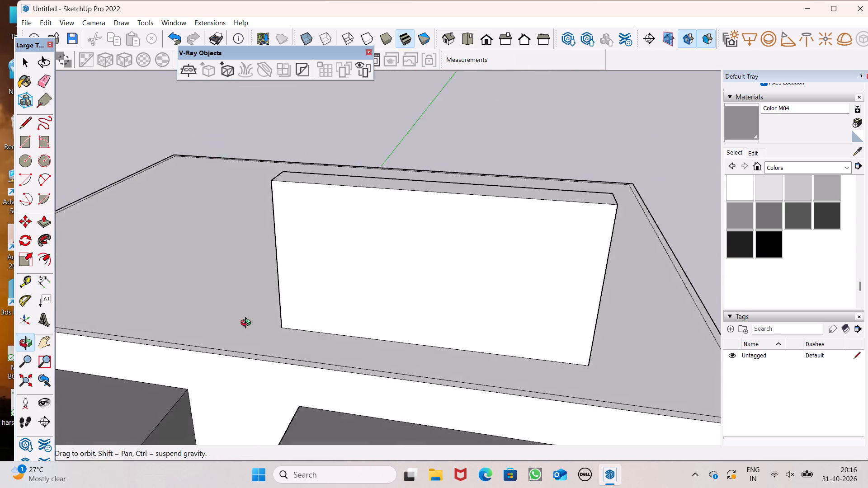
middle_click_drag(248, 324, 259, 314)
scroll(246, 272, "down", 4)
scroll(271, 238, "down", 4)
middle_click_drag(274, 238, 195, 356)
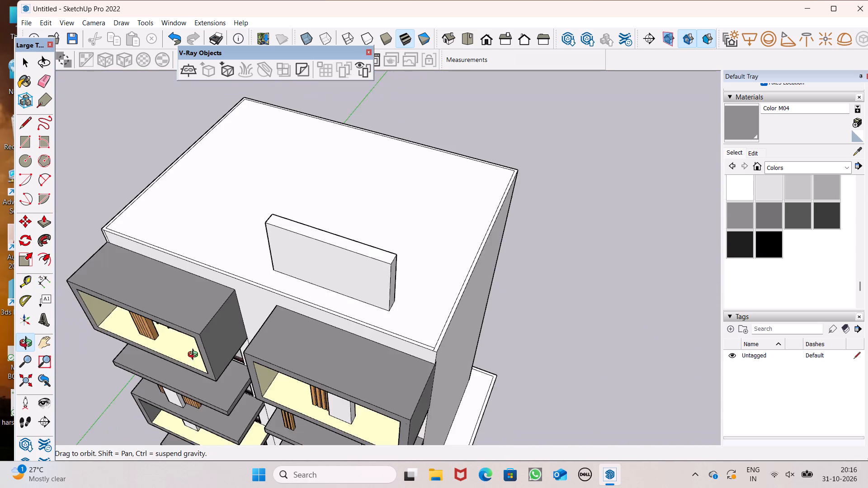
middle_click_drag(195, 356, 289, 349)
scroll(462, 246, "down", 7)
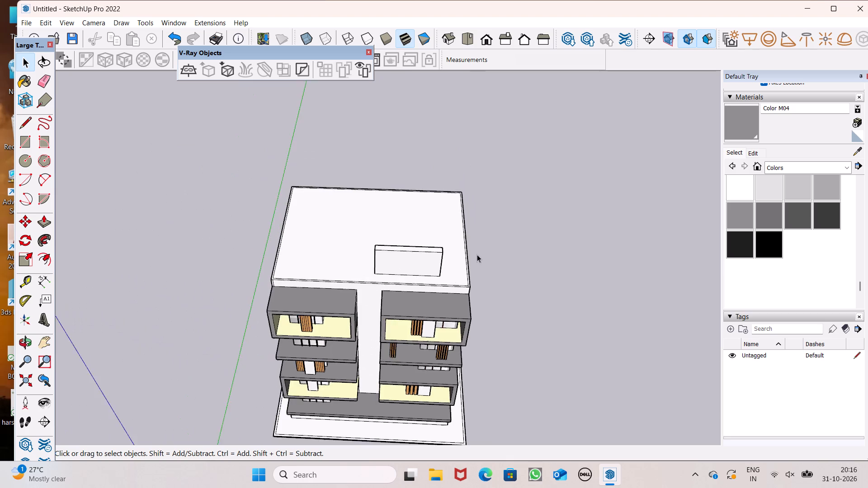
scroll(437, 232, "up", 6)
scroll(477, 230, "down", 5)
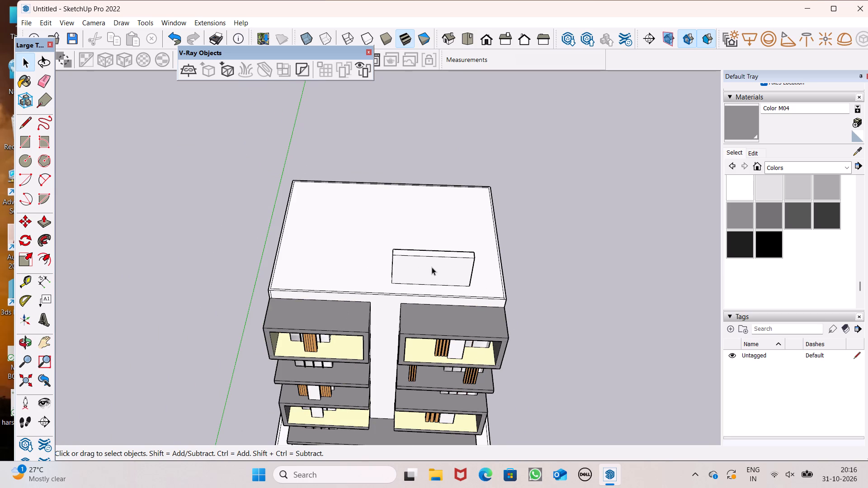
scroll(418, 259, "down", 1)
scroll(381, 180, "up", 2)
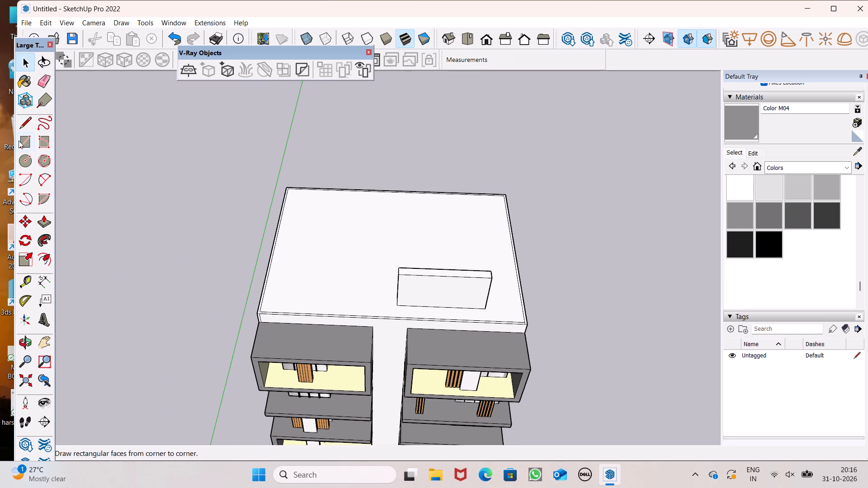
left_click(24, 141)
middle_click_drag(391, 231, 399, 272)
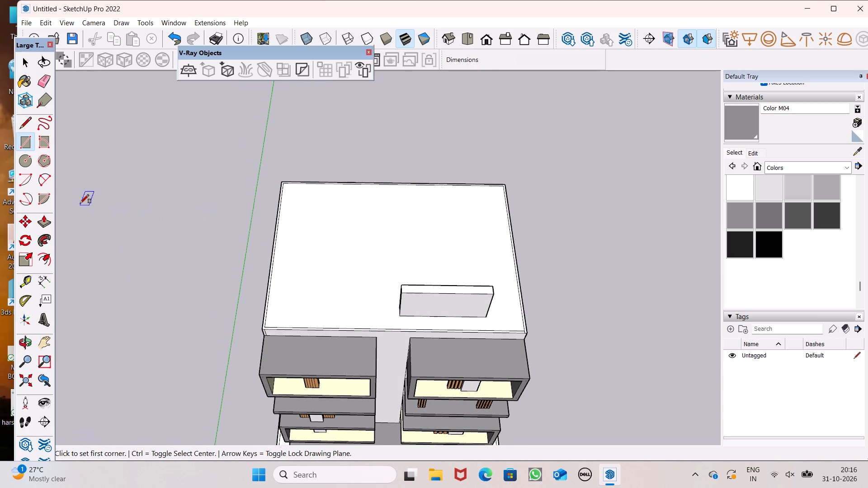
scroll(376, 212, "up", 2)
scroll(428, 210, "down", 2)
middle_click_drag(433, 234, 434, 261)
scroll(402, 233, "up", 5)
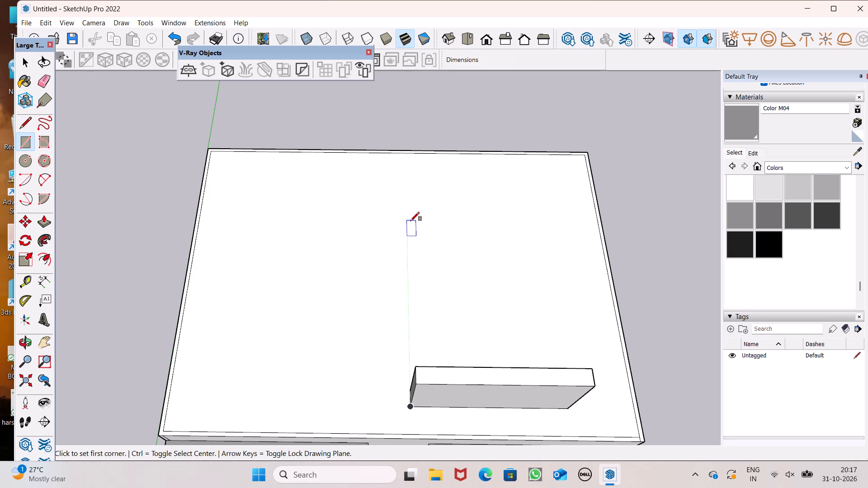
left_click_drag(410, 224, 415, 234)
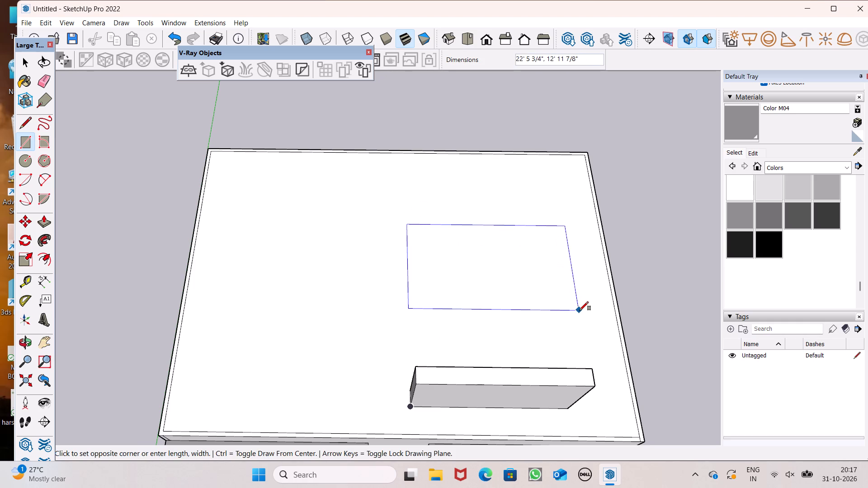
left_click(580, 310)
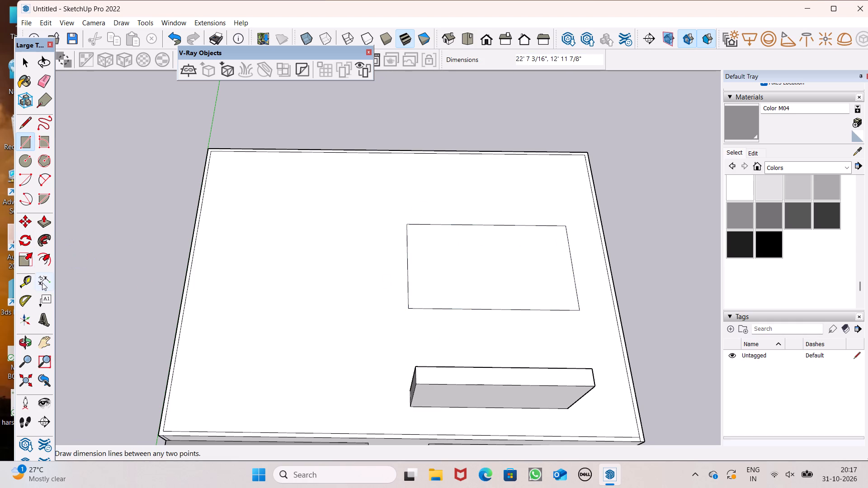
Offset the new roof rectangle's outline inwards by about 7" to form a wall border.
left_click(42, 282)
left_click(48, 267)
scroll(434, 267, "up", 3)
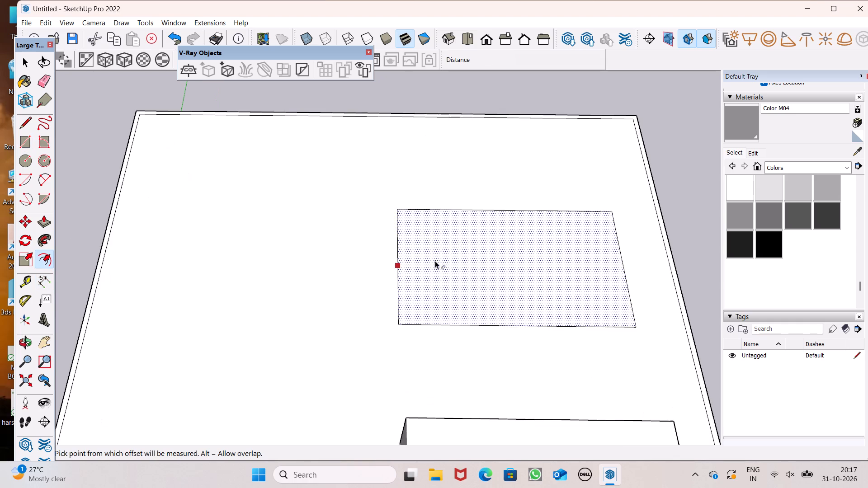
left_click(421, 212)
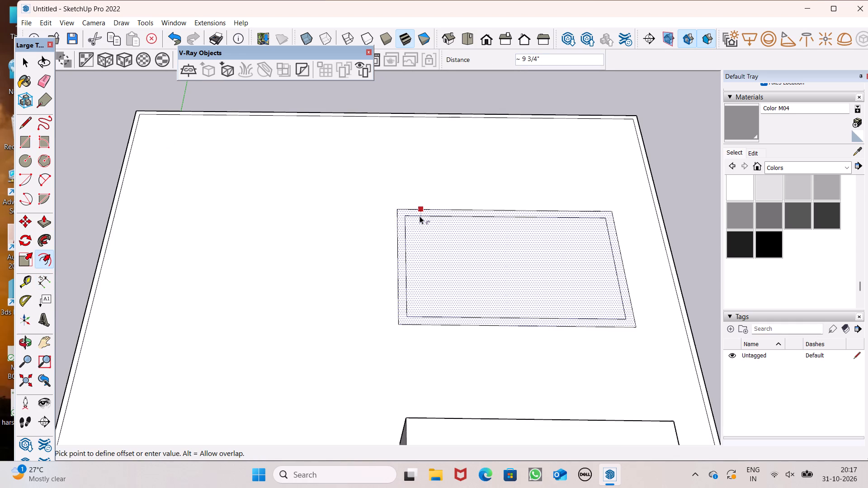
key("space")
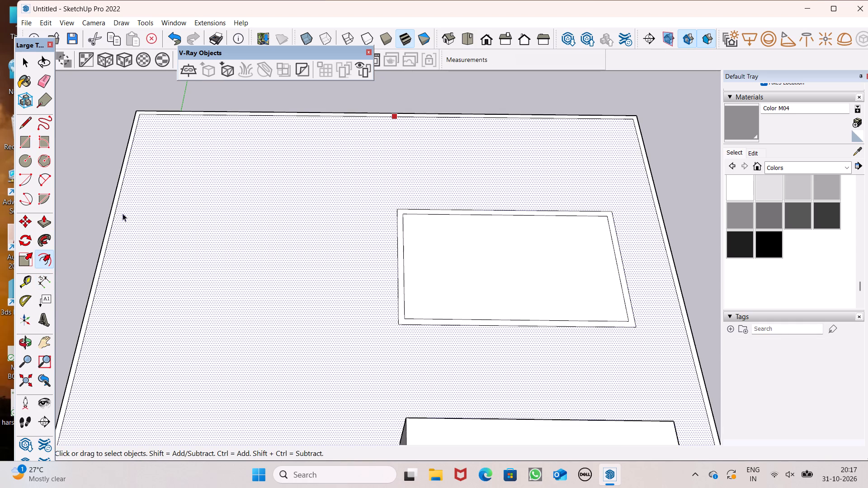
left_click(200, 105)
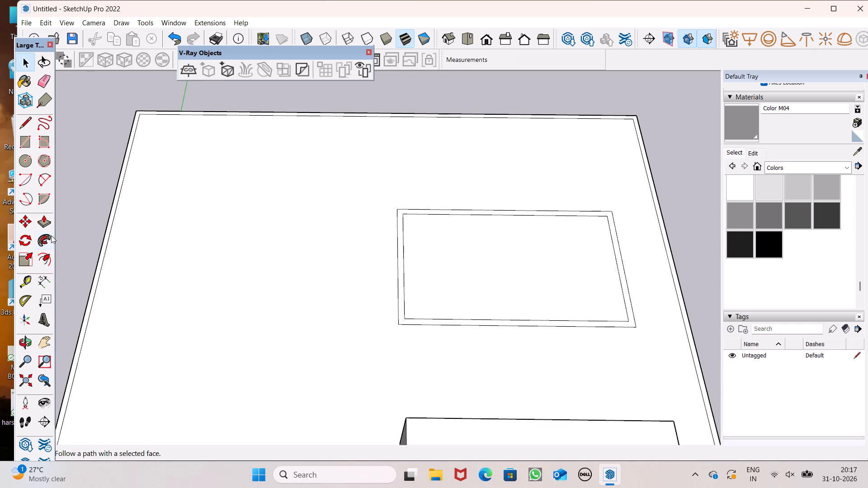
Push/Pull the narrow border face up 10' to raise the four walls of the rooftop room.
left_click(42, 222)
scroll(265, 278, "down", 1)
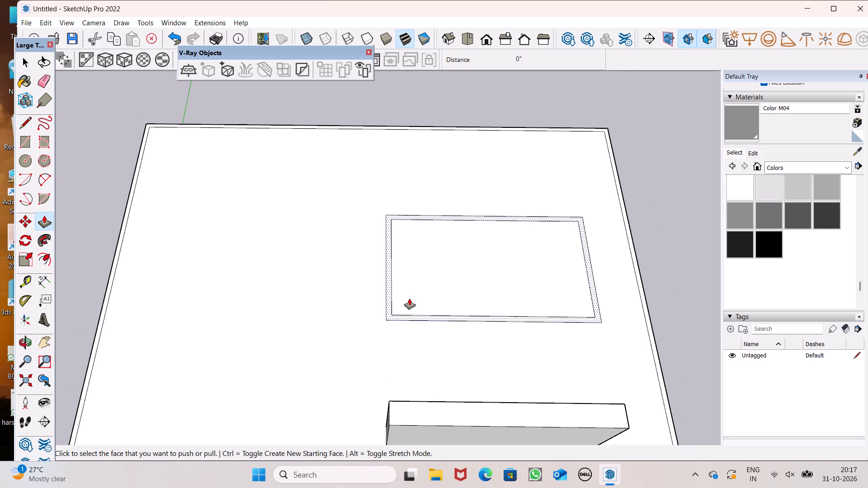
left_click_drag(393, 316, 391, 303)
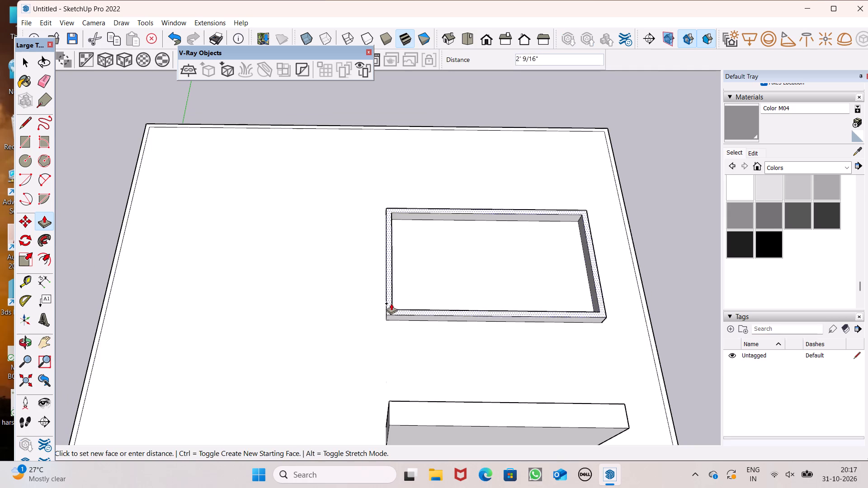
left_click_drag(391, 303, 374, 252)
key("1")
type("0'")
key("Return")
Extend the room's outer end face about 3' 1" towards the middle of the roof with Push/Pull.
scroll(376, 260, "down", 2)
middle_click_drag(386, 304, 450, 208)
scroll(398, 214, "up", 5)
left_click_drag(419, 220, 410, 226)
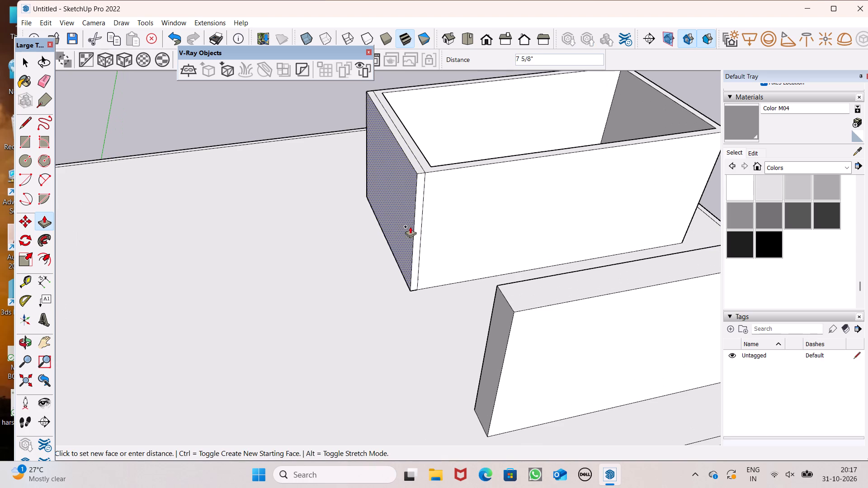
left_click_drag(410, 226, 399, 233)
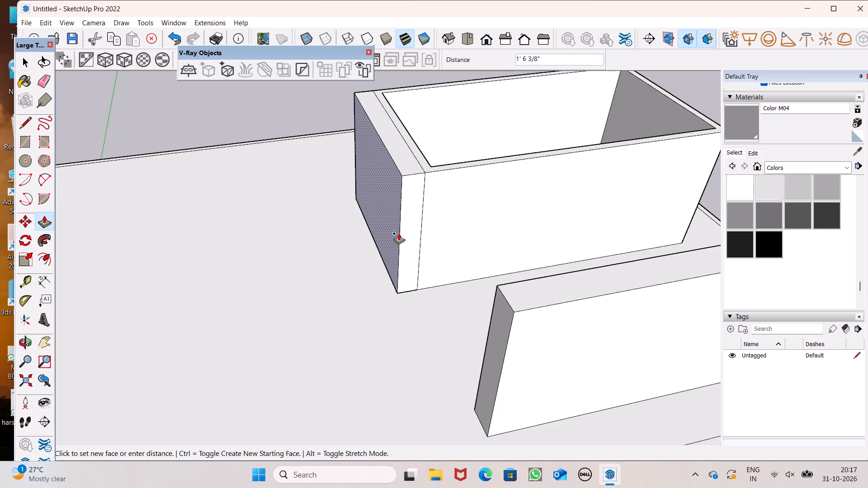
left_click_drag(399, 233, 377, 244)
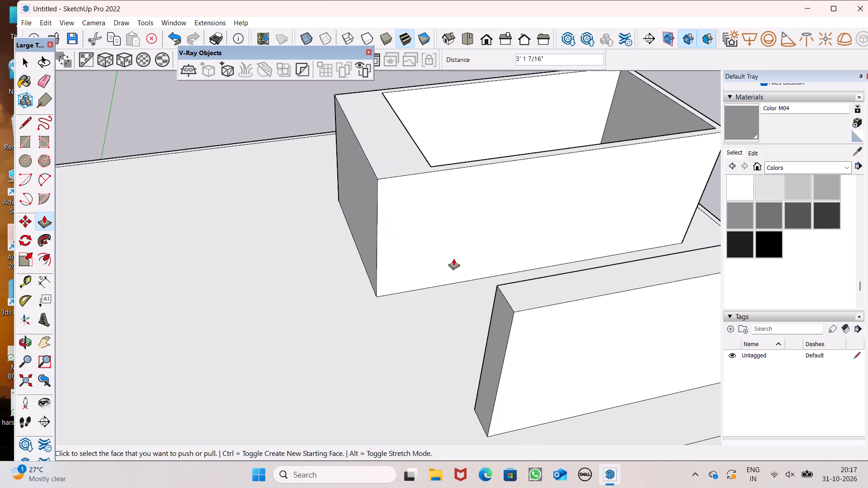
Push the inner face of the thickened end wall back about 3' 1" to thin the wall and enlarge the room.
middle_click_drag(453, 253, 320, 288)
scroll(383, 223, "down", 6)
scroll(334, 217, "up", 7)
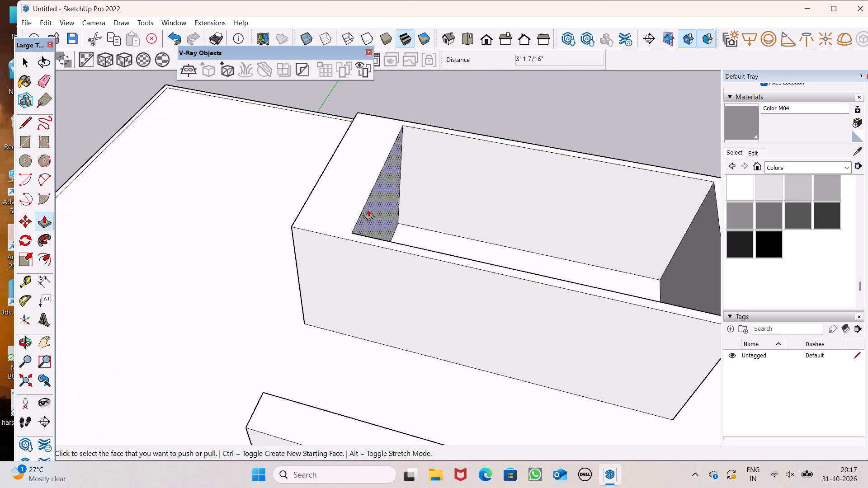
left_click_drag(369, 215, 346, 212)
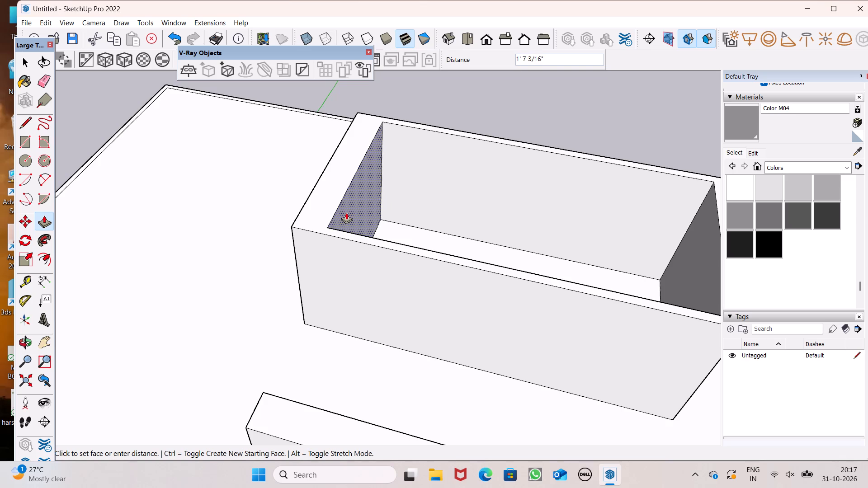
left_click_drag(346, 212, 325, 206)
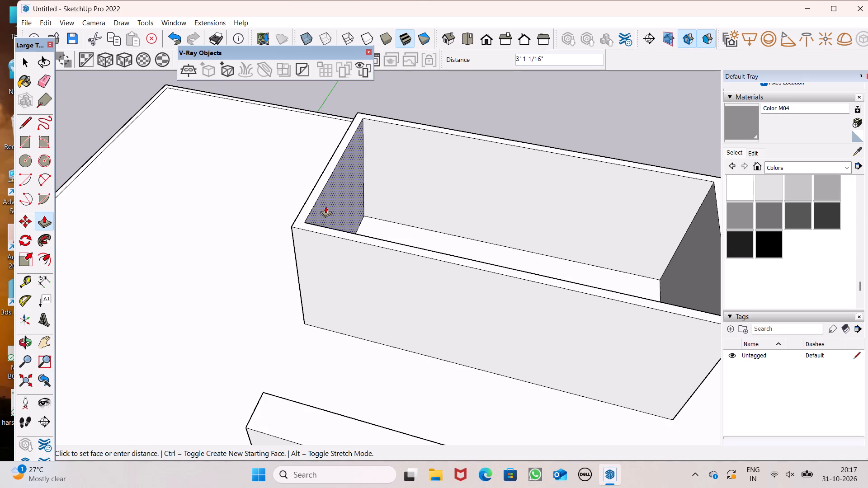
left_click_drag(325, 206, 326, 205)
Draw a line across the rim at the extended end's inner front corner and 10' down the front face to the roof.
scroll(327, 205, "down", 3)
middle_click_drag(352, 252, 397, 208)
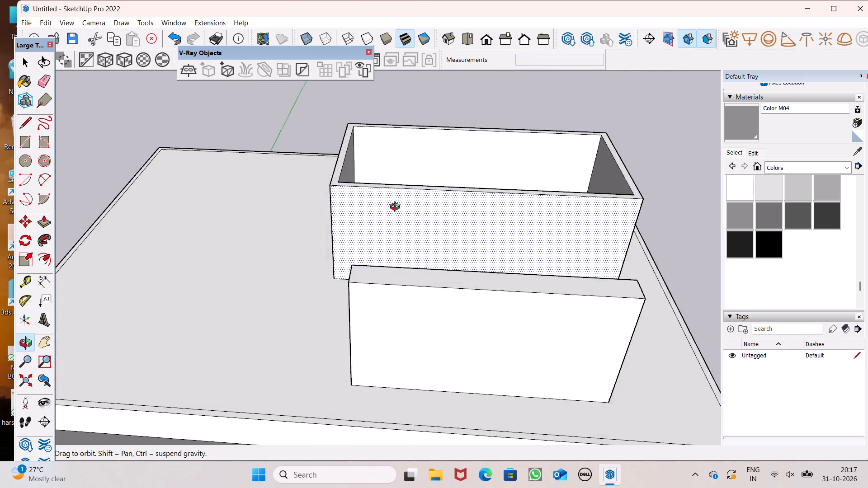
middle_click_drag(397, 208, 401, 198)
key("space")
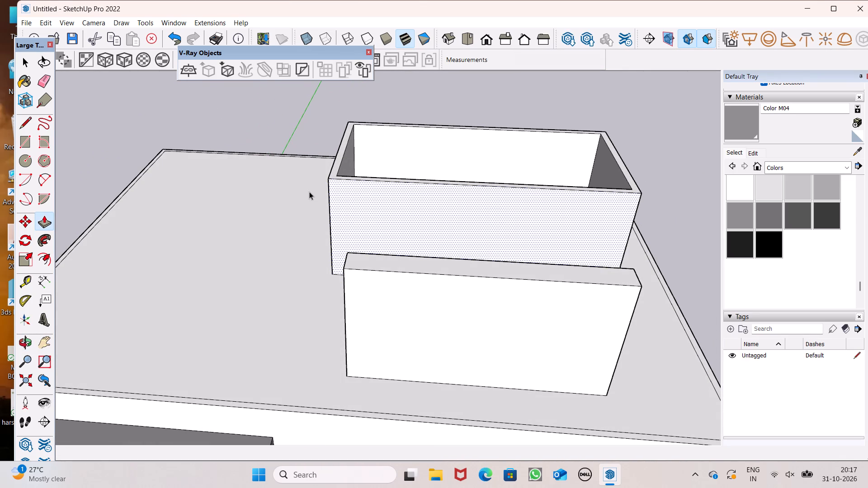
middle_click_drag(343, 202, 361, 197)
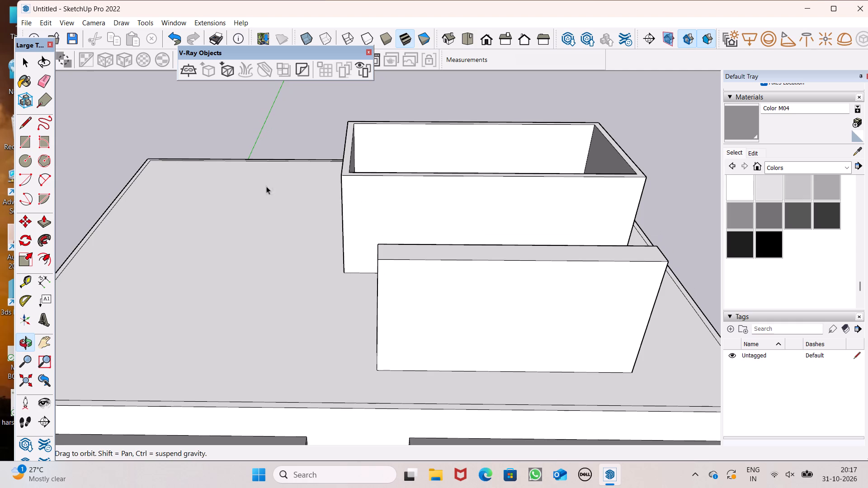
left_click(28, 128)
middle_click_drag(295, 231, 352, 260)
scroll(417, 262, "up", 2)
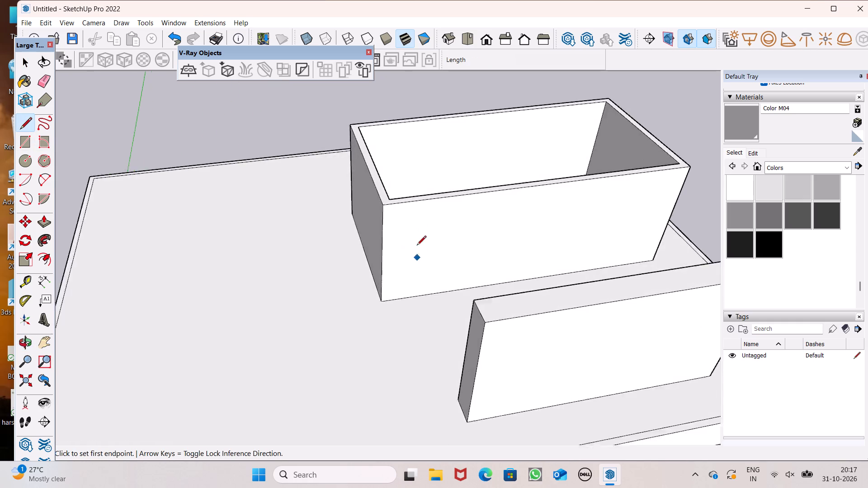
scroll(417, 246, "up", 5)
left_click(373, 177)
left_click(374, 184)
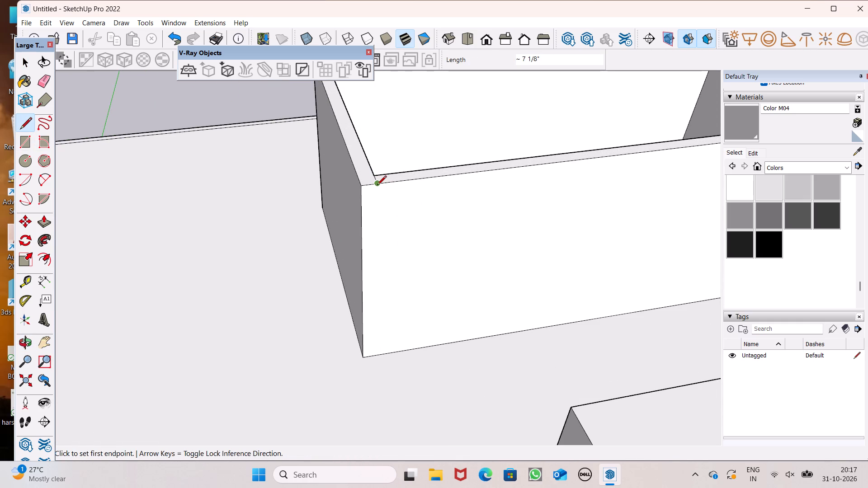
left_click(377, 186)
middle_click_drag(388, 308, 388, 285)
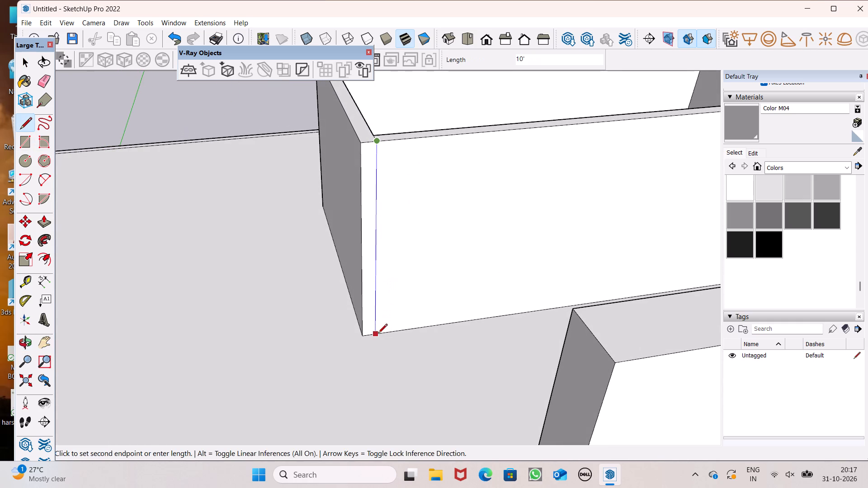
left_click(378, 335)
Draw a horizontal line about 25' 1" long near the top of the front face, from the vertical line to the far edge.
scroll(320, 273, "down", 7)
middle_click_drag(405, 258, 350, 258)
scroll(300, 213, "up", 5)
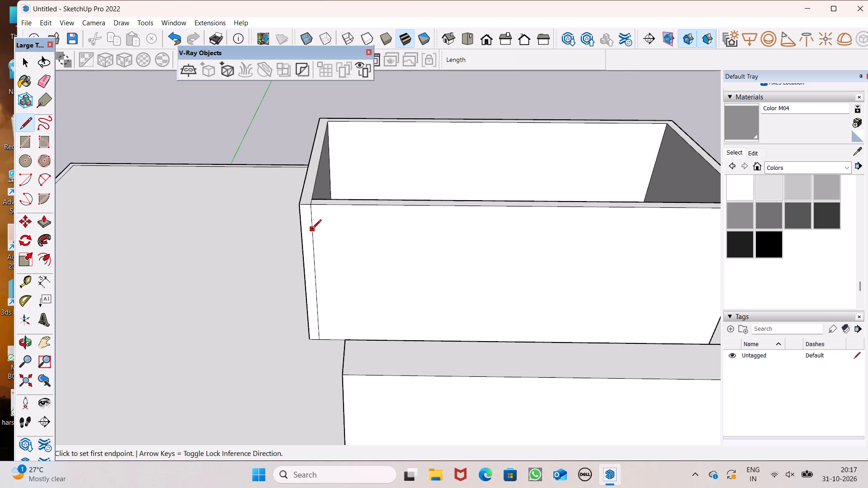
left_click(312, 229)
scroll(312, 228, "down", 5)
middle_click_drag(490, 239, 465, 198)
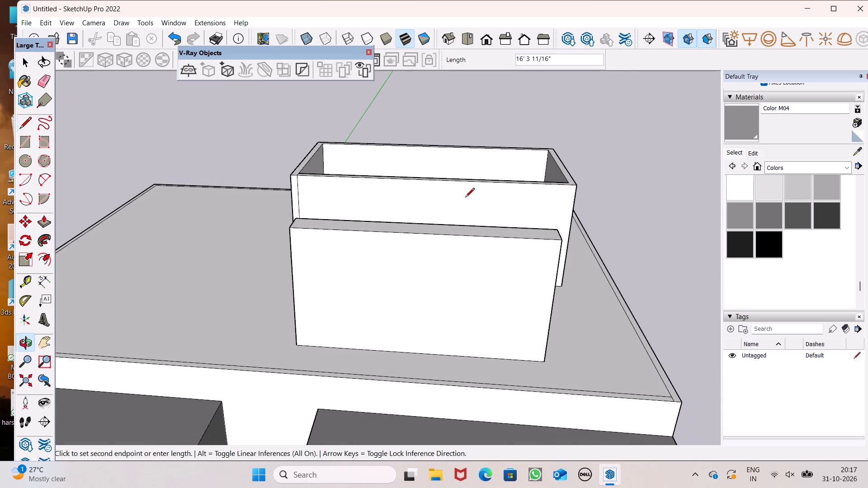
left_click(571, 203)
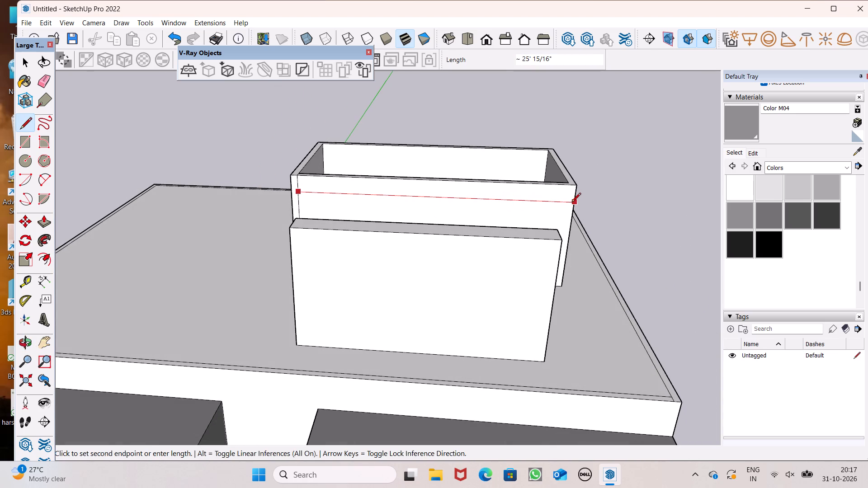
Draw a line about 7" long across the front wall's rim at the opposite inner corner.
scroll(560, 183, "up", 7)
left_click(575, 183)
left_click(575, 190)
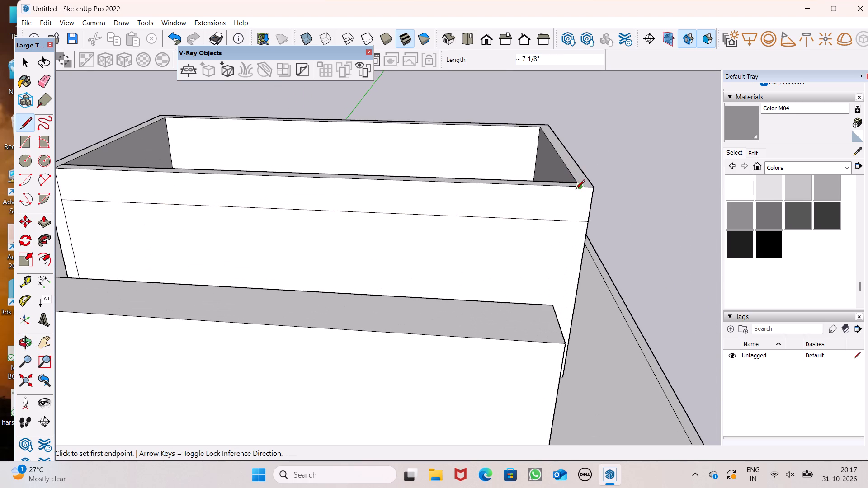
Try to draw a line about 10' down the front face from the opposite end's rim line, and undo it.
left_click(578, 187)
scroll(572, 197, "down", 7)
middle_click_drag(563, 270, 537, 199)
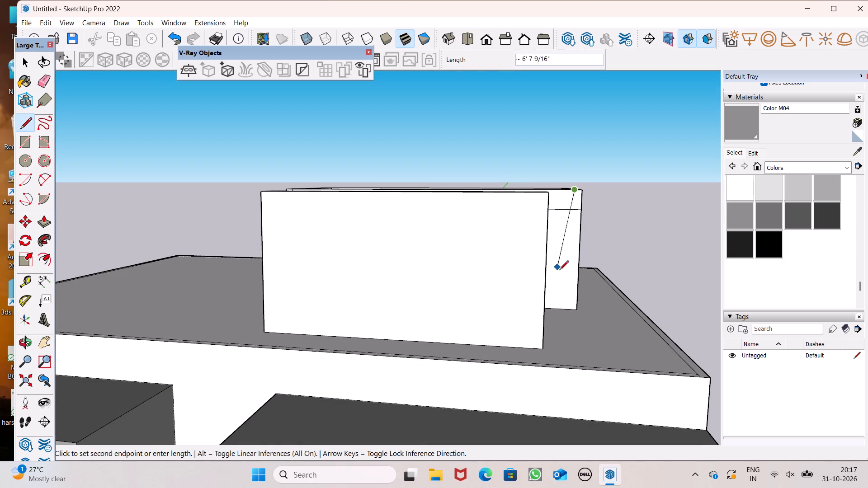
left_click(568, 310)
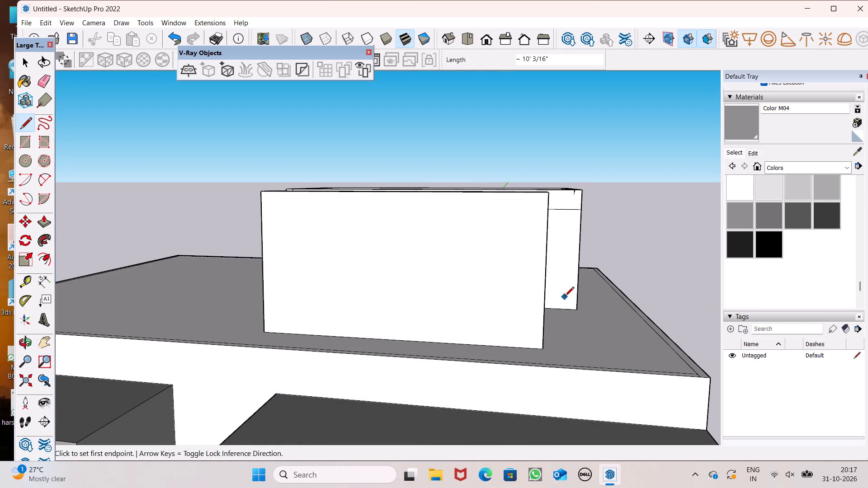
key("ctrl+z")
Draw a 10' vertical line down the front face from the opposite end's inner rim corner to the roof.
middle_click_drag(573, 202, 585, 266)
scroll(575, 238, "up", 3)
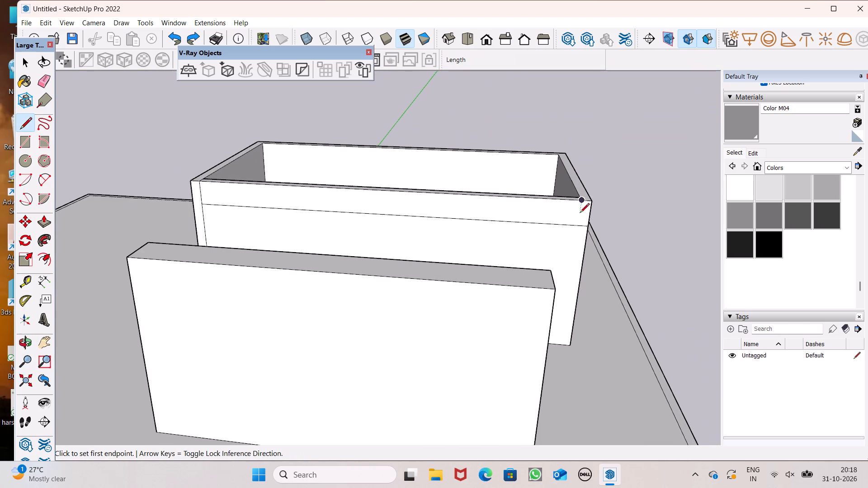
left_click(580, 202)
scroll(582, 203, "down", 4)
middle_click_drag(574, 277, 574, 269)
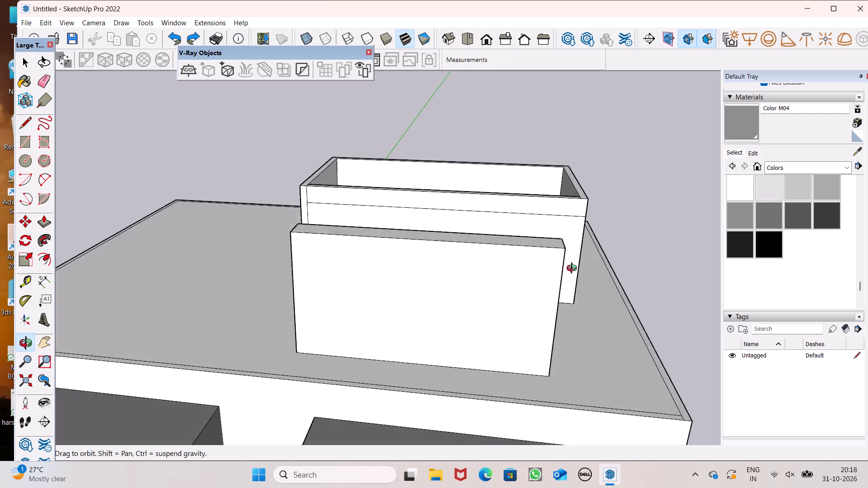
middle_click_drag(574, 269, 572, 263)
scroll(573, 285, "up", 4)
left_click(563, 305)
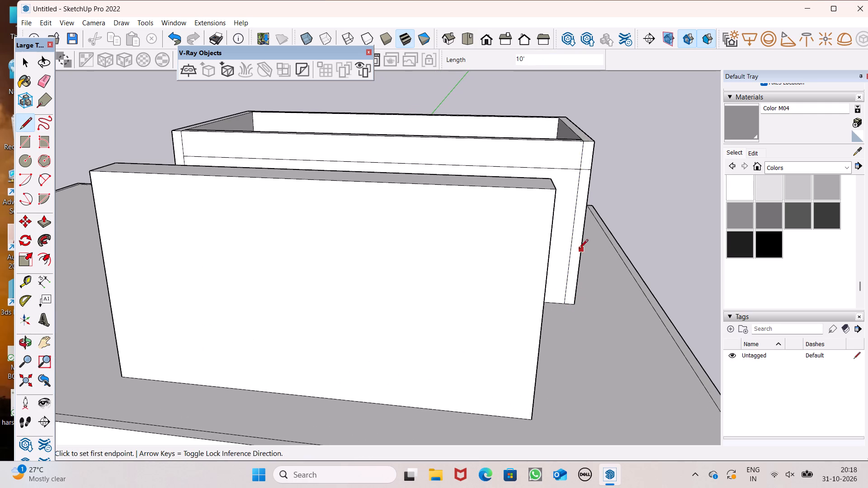
Erase the short vertical line segments above the horizontal line at both ends of the rooftop room's front face.
scroll(579, 249, "down", 7)
left_click_drag(42, 84, 47, 88)
middle_click_drag(203, 143, 210, 153)
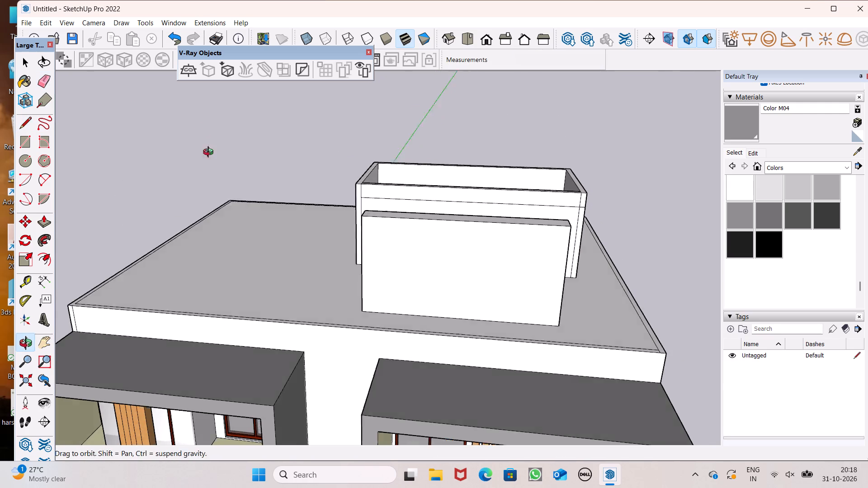
middle_click_drag(210, 153, 288, 217)
scroll(306, 176, "up", 4)
scroll(267, 173, "down", 4)
scroll(295, 235, "up", 5)
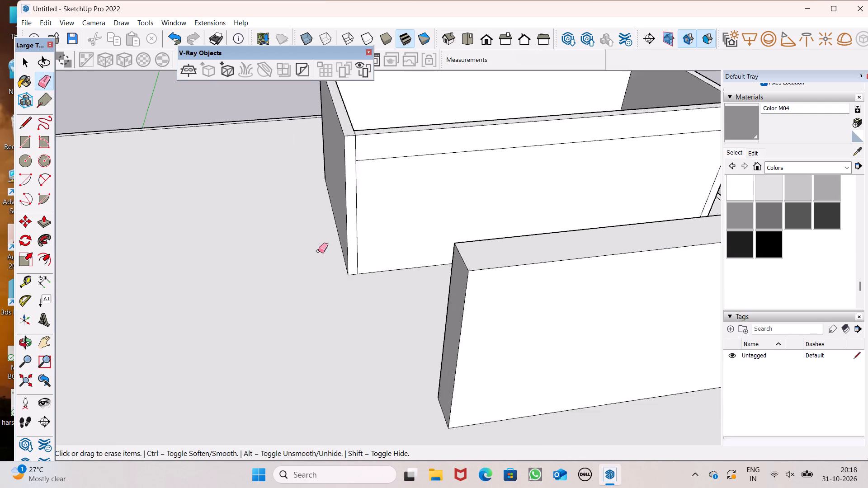
scroll(318, 251, "up", 1)
scroll(318, 213, "down", 2)
scroll(345, 160, "up", 3)
left_click(353, 150)
scroll(283, 164, "down", 7)
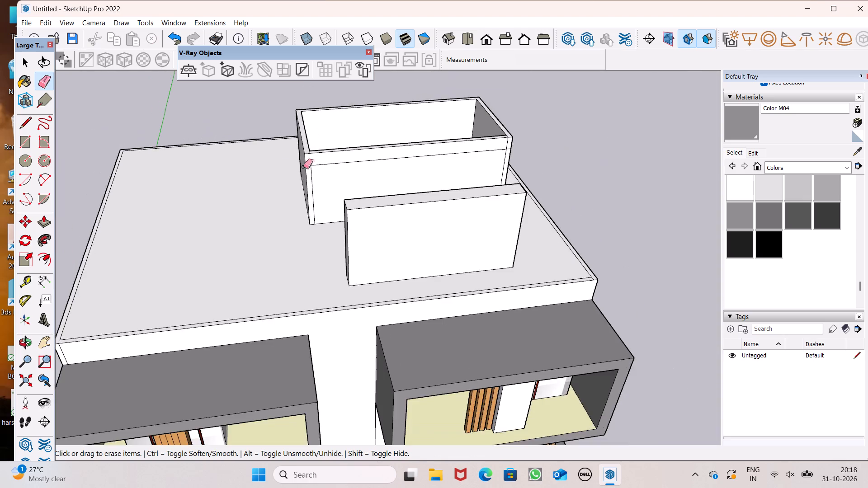
scroll(453, 140, "up", 6)
left_click(524, 149)
scroll(443, 125, "down", 3)
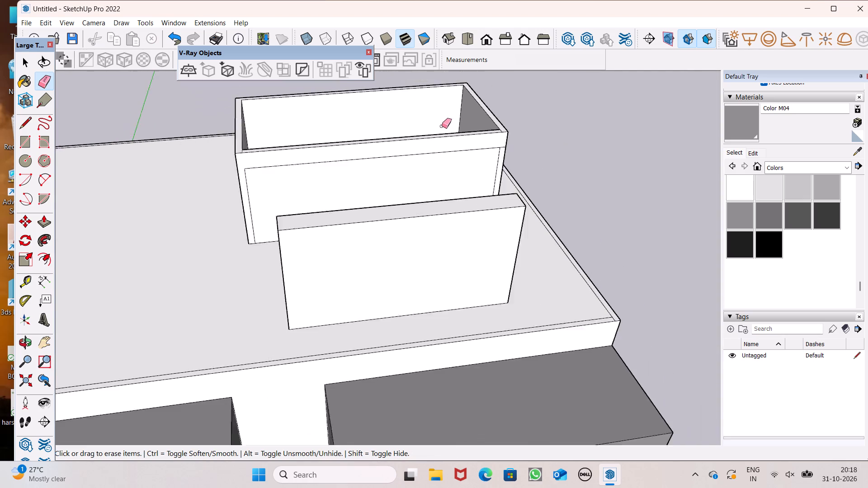
Paint the framed front panel of the rooftop room with Translucent Glass Gray from the Glass and Mirrors collection.
scroll(442, 126, "down", 2)
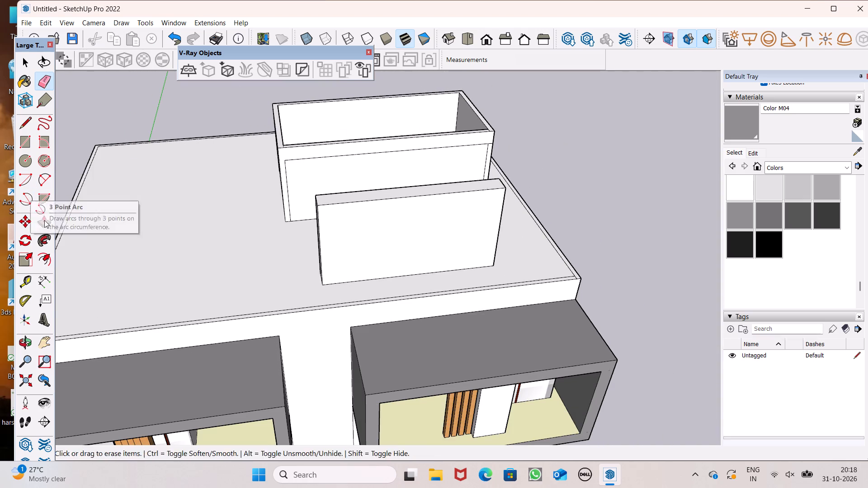
left_click(47, 226)
scroll(434, 174, "down", 1)
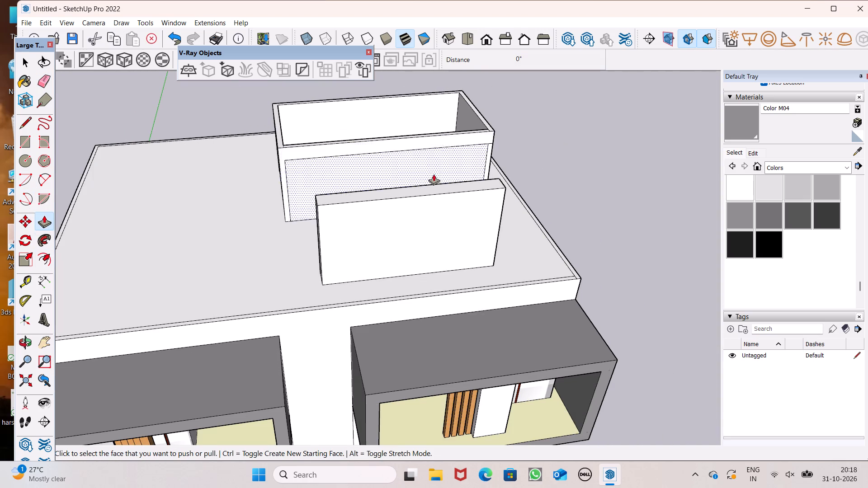
scroll(434, 174, "down", 1)
middle_click_drag(429, 189, 412, 202)
left_click(772, 169)
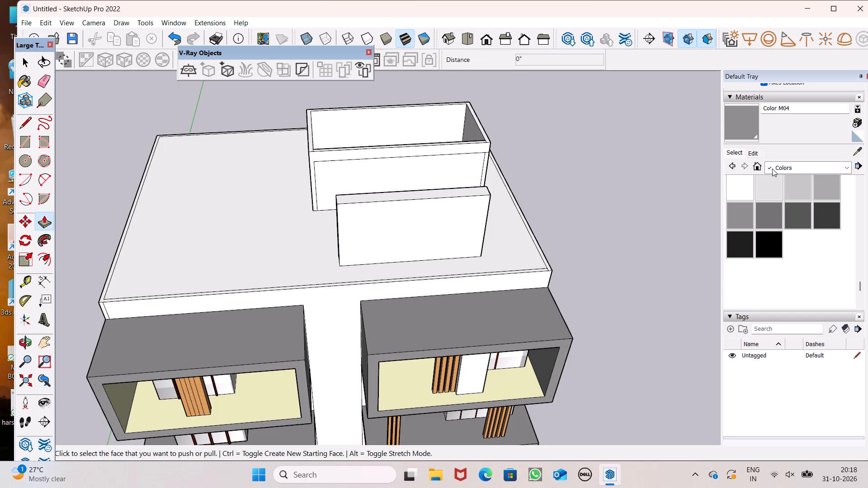
left_click(785, 225)
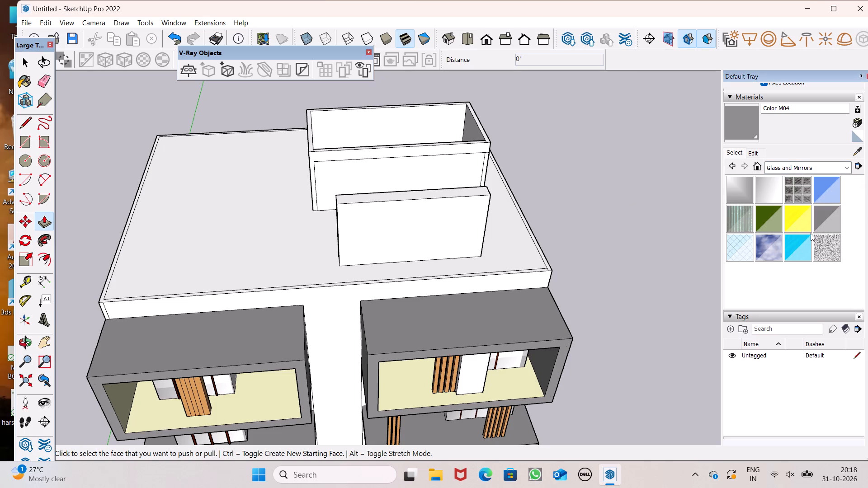
left_click(826, 221)
left_click(400, 179)
Apply Translucent Glass Gray to the inner side of the rooftop room's front wall, behind the glazed panel.
scroll(449, 131, "down", 4)
middle_click_drag(452, 166, 463, 100)
scroll(356, 150, "up", 6)
middle_click_drag(381, 188, 382, 193)
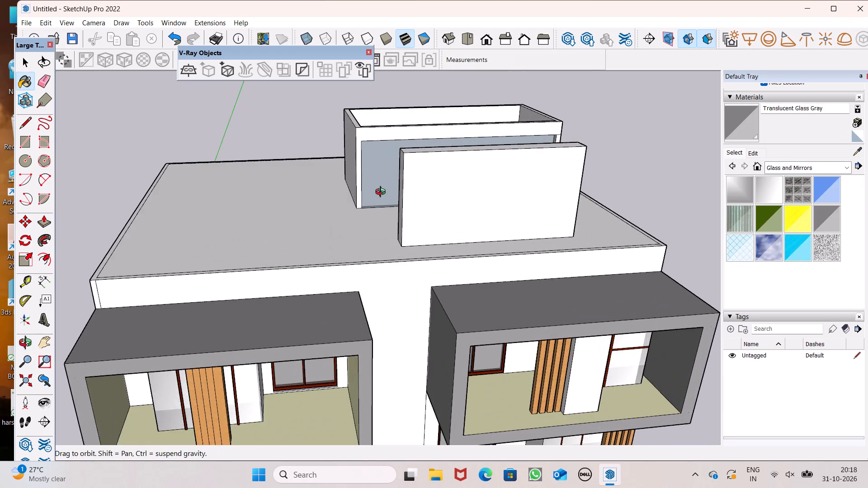
middle_click_drag(382, 193, 491, 253)
scroll(490, 254, "up", 1)
middle_click_drag(380, 142, 456, 257)
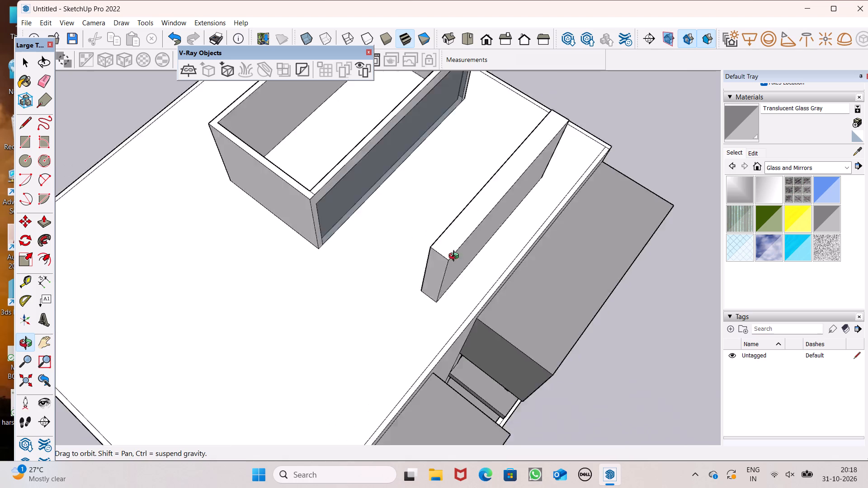
middle_click_drag(456, 257, 717, 133)
left_click(334, 114)
Push/Pull the front frame around the rooftop room's glass panel outward by about 1' 2 7/8".
middle_click_drag(354, 137, 52, 127)
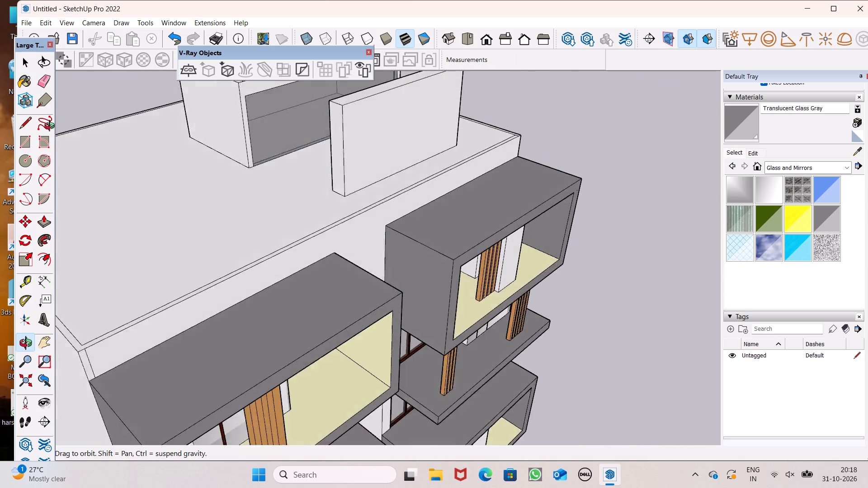
middle_click_drag(52, 127, 24, 117)
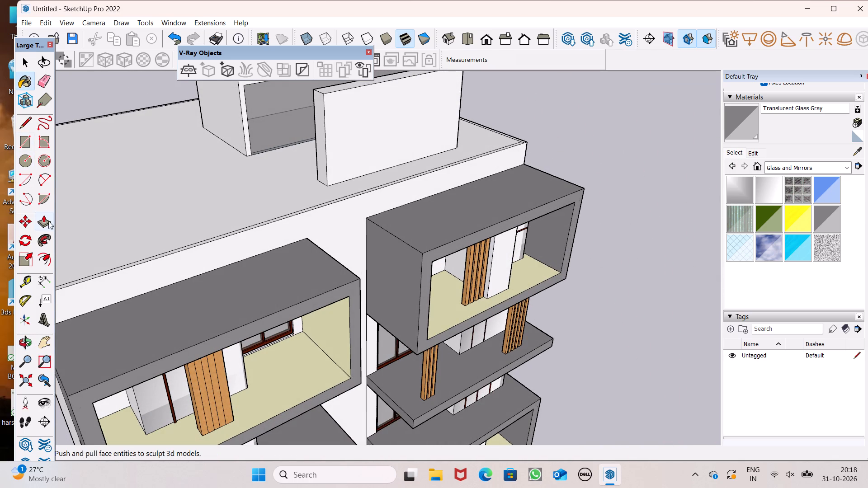
left_click(48, 221)
scroll(230, 189, "down", 3)
middle_click_drag(243, 180, 259, 211)
scroll(240, 147, "up", 7)
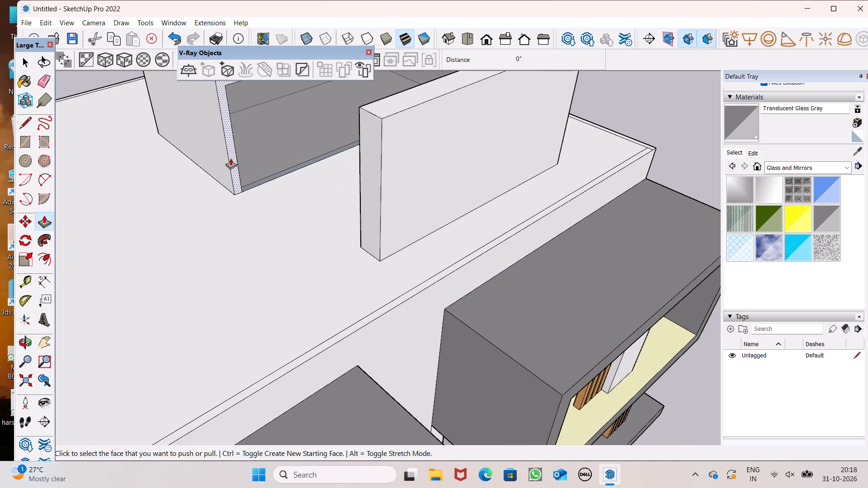
left_click_drag(232, 160, 239, 169)
scroll(234, 165, "down", 5)
middle_click_drag(277, 178, 165, 128)
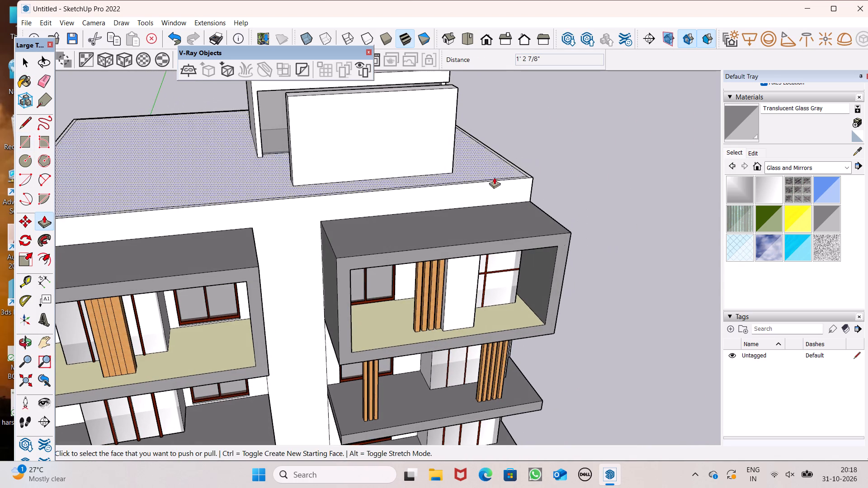
Switch the materials collection to Wood.
left_click(782, 167)
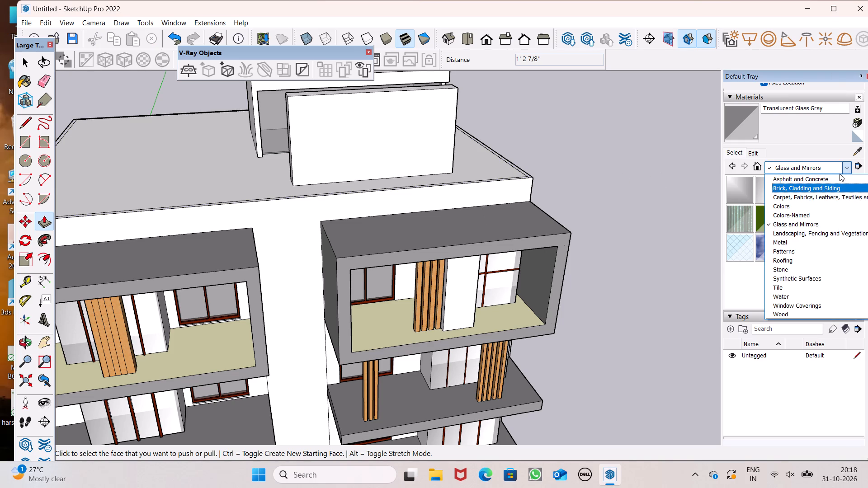
left_click(835, 312)
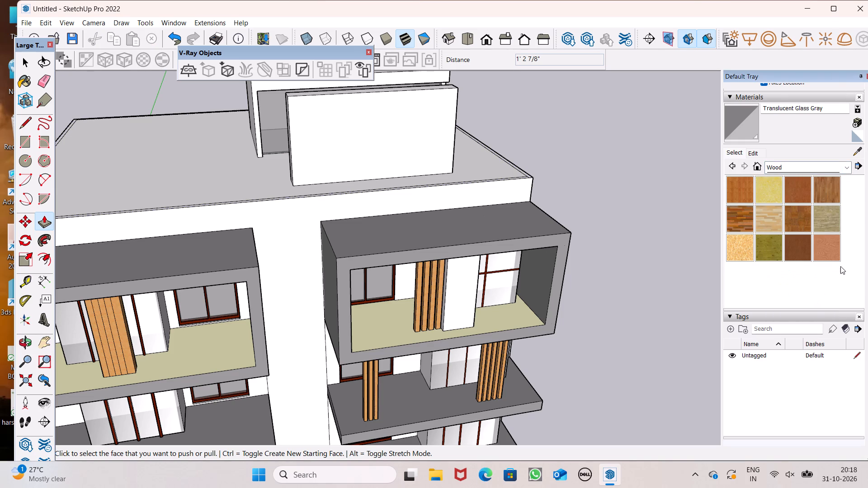
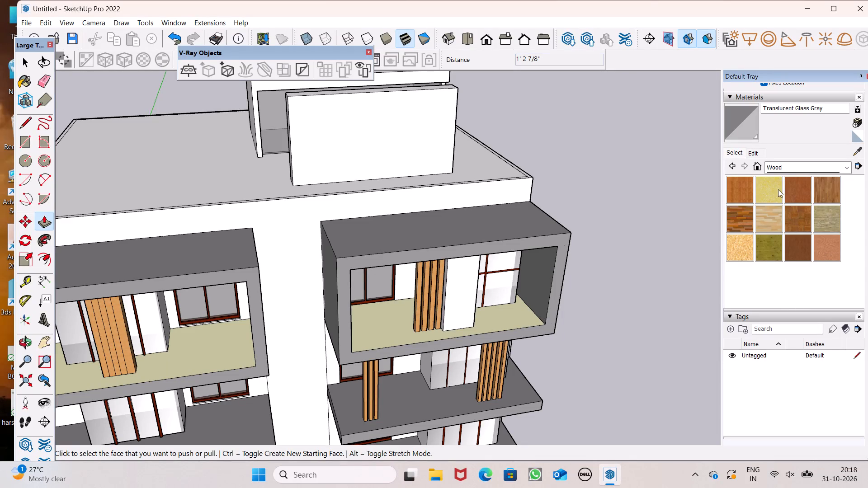
Switch the materials collection to Colors-Named.
left_click(783, 168)
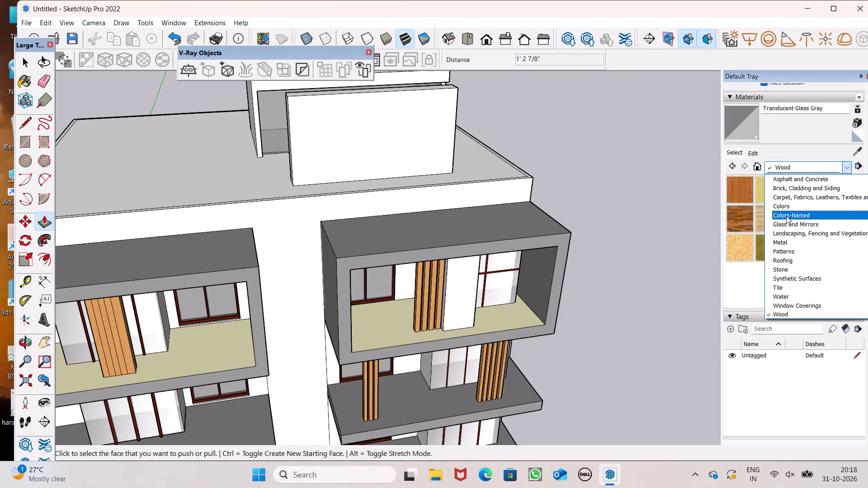
left_click(788, 214)
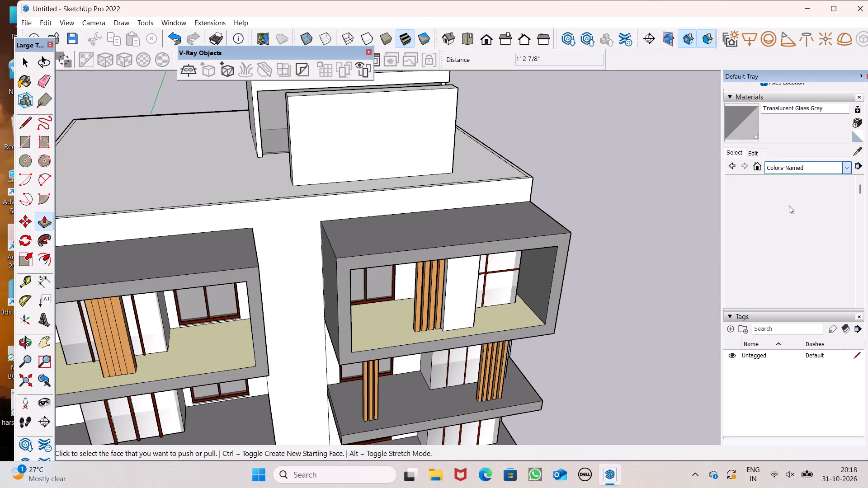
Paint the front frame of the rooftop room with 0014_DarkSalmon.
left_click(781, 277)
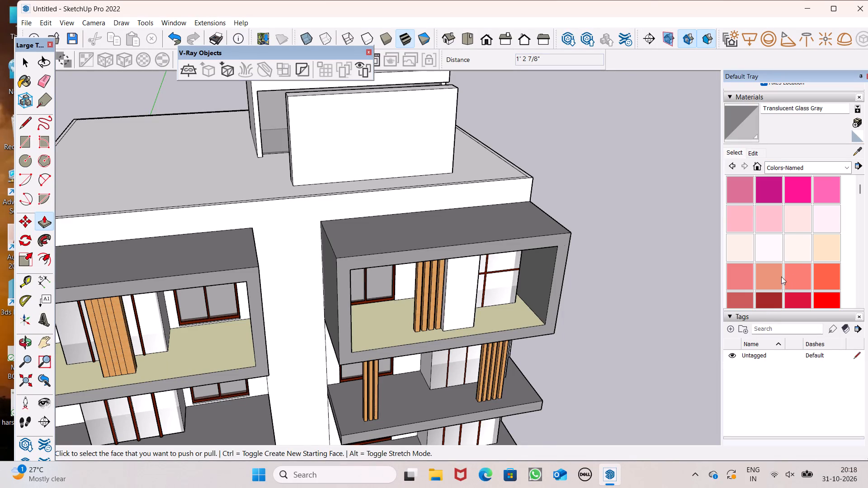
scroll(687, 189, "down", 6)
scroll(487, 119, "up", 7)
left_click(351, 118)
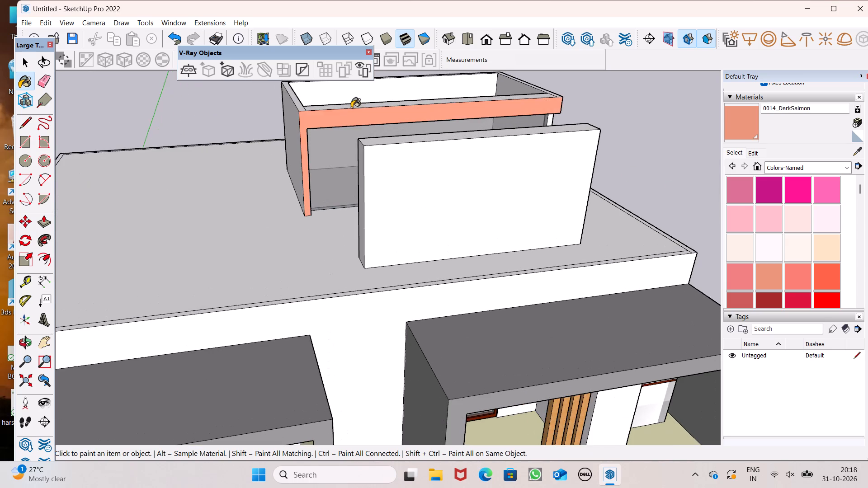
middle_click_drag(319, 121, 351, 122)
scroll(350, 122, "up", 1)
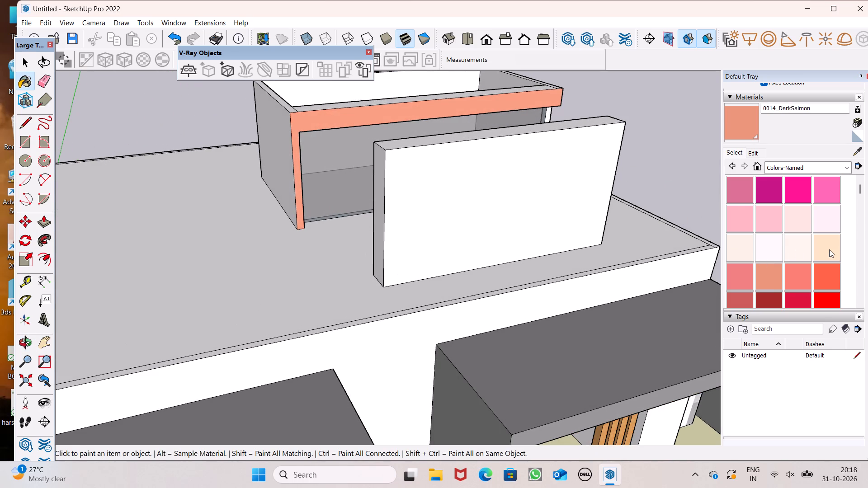
Paint the rooftop room's front frame, wall tops and outer side wall nearest the frame's end with 0012_Bisque.
left_click_drag(829, 249, 826, 240)
left_click(829, 240)
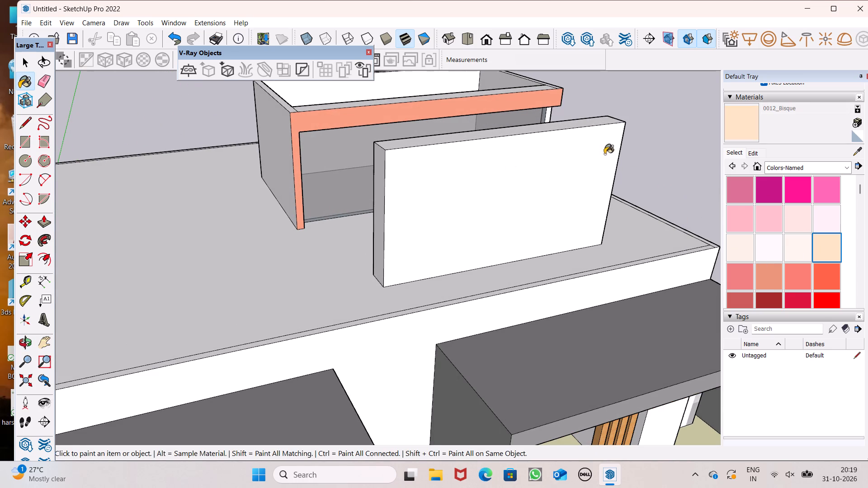
scroll(598, 151, "up", 7)
scroll(451, 130, "down", 7)
scroll(377, 121, "up", 6)
scroll(384, 131, "down", 13)
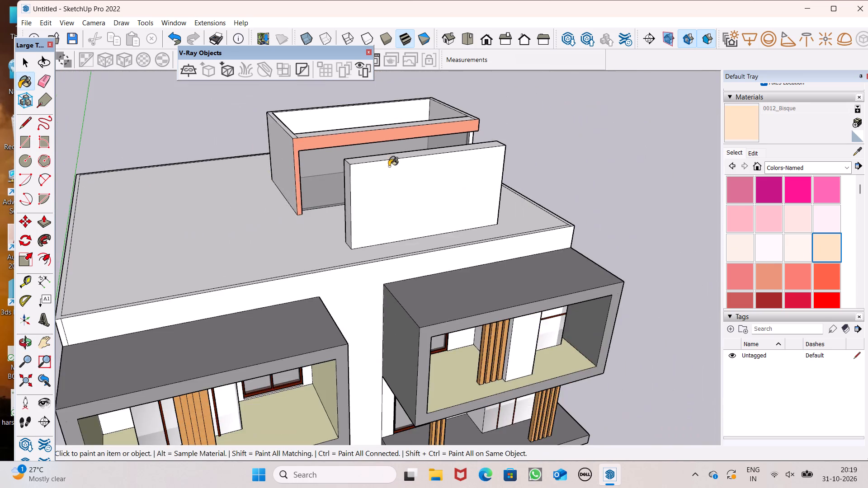
scroll(307, 135, "up", 12)
left_click(289, 137)
left_click(327, 136)
left_click(316, 157)
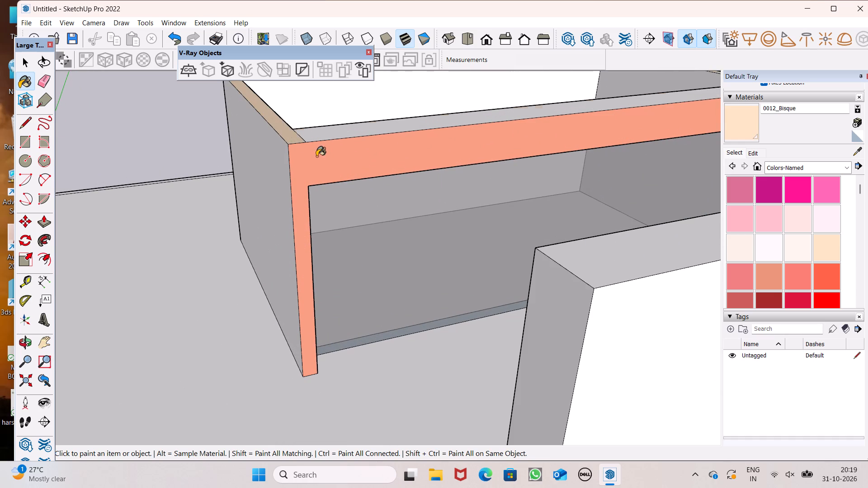
left_click(278, 146)
scroll(322, 137, "down", 6)
middle_click_drag(389, 136, 176, 128)
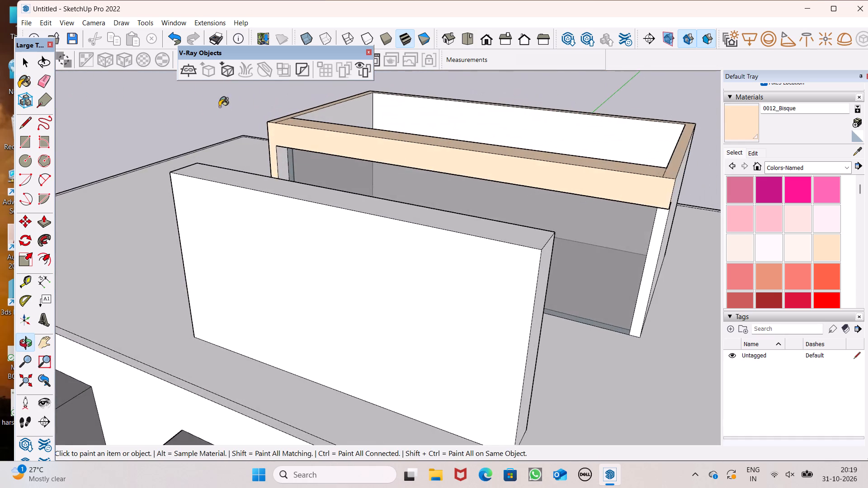
Apply 0012_Bisque to the rooftop room's inner walls, its other outer side wall and the end faces beneath the front beam.
scroll(269, 101, "up", 5)
left_click(359, 133)
left_click(448, 113)
scroll(421, 122, "down", 9)
middle_click_drag(669, 228, 547, 191)
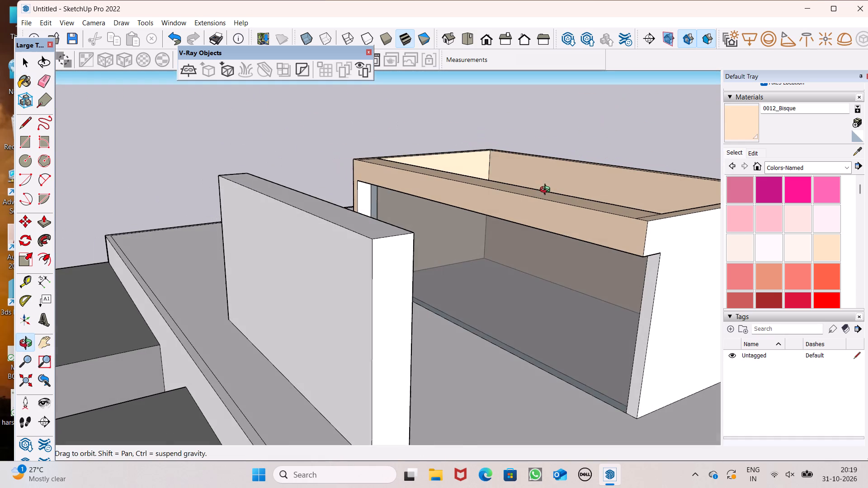
middle_click_drag(547, 191, 547, 191)
left_click_drag(682, 302, 679, 295)
scroll(405, 202, "up", 6)
left_click(343, 191)
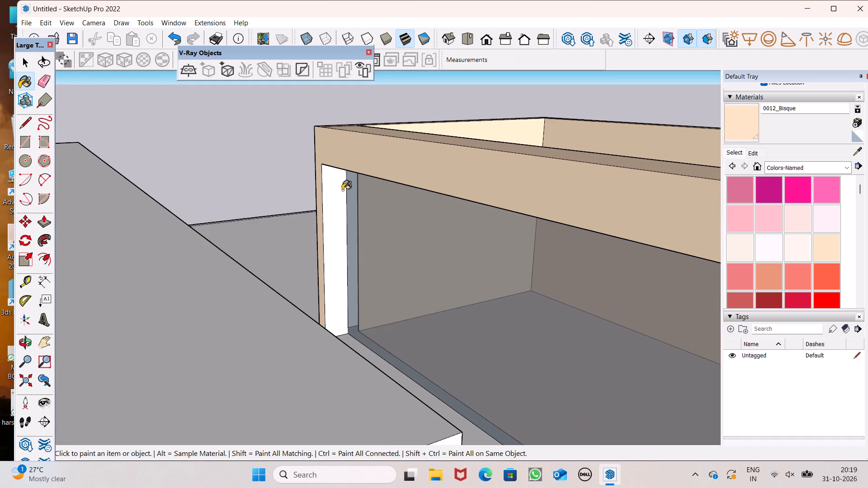
scroll(339, 187, "down", 7)
middle_click_drag(346, 207, 709, 239)
scroll(640, 180, "up", 20)
left_click(606, 161)
scroll(605, 167, "up", 1)
middle_click_drag(605, 167, 626, 191)
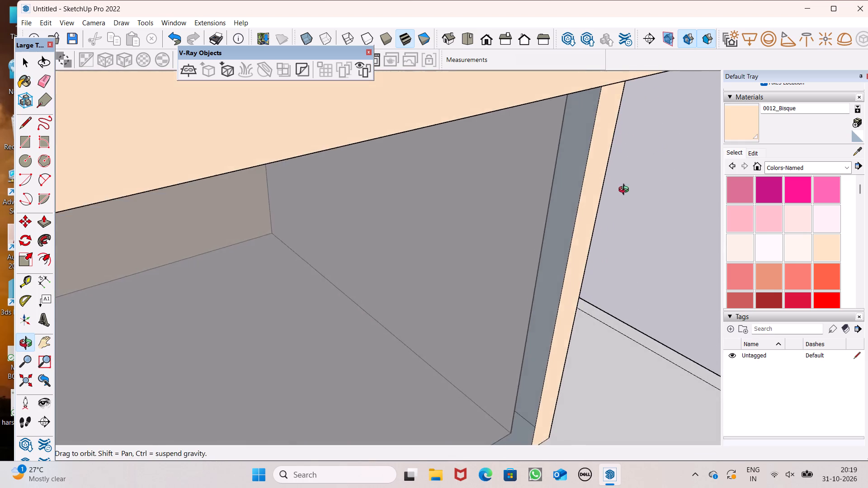
middle_click_drag(626, 191, 571, 163)
scroll(556, 141, "down", 14)
middle_click_drag(589, 165, 576, 180)
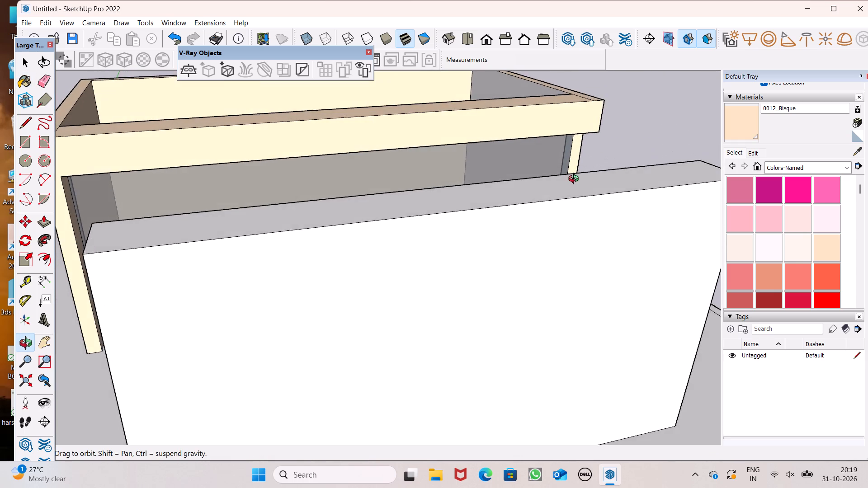
middle_click_drag(576, 180, 563, 173)
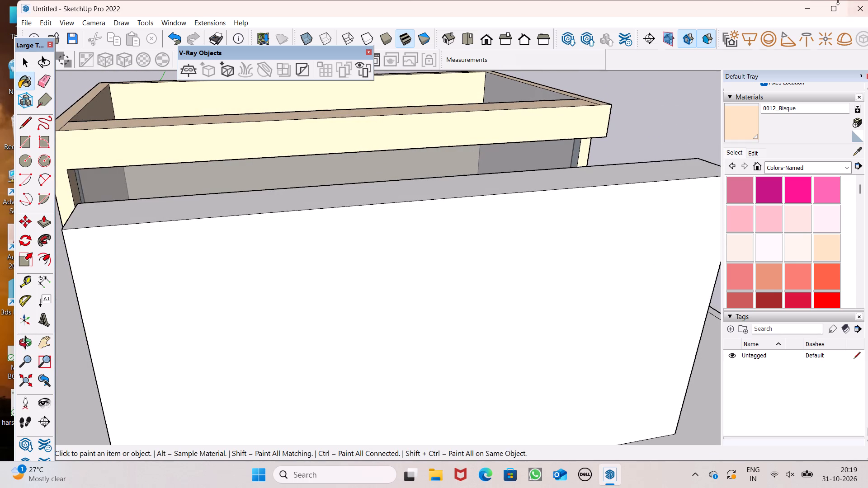
Push/Pull the recessed end strip below the rooftop room's front beam outward by 1' 2 7/8", flush with the frame.
left_click(42, 224)
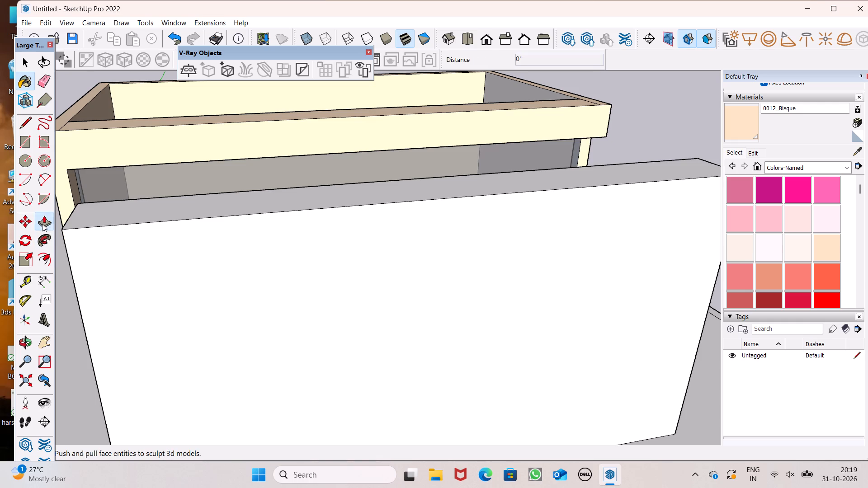
scroll(42, 224, "down", 2)
middle_click_drag(241, 153, 193, 258)
scroll(554, 272, "up", 1)
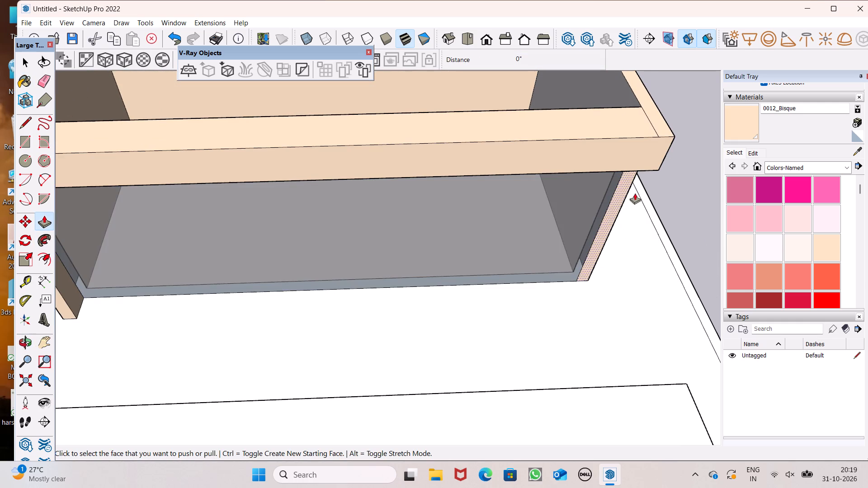
left_click_drag(628, 180, 638, 165)
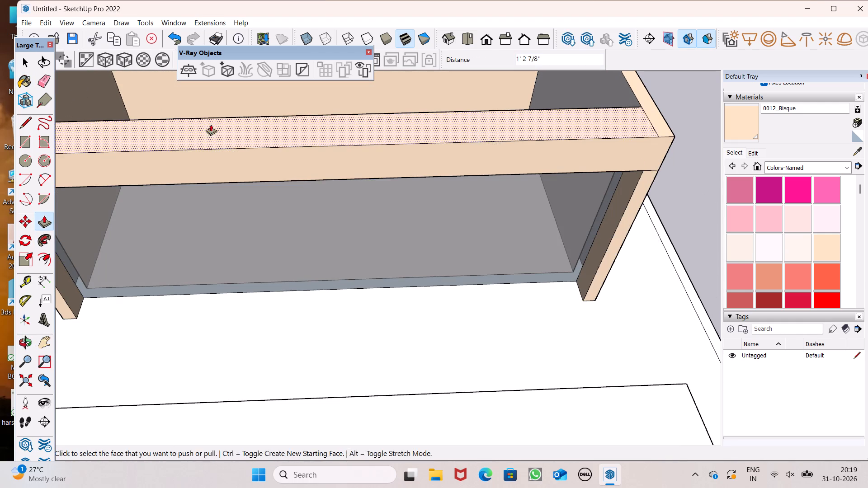
Erase the leftover seam edges at both front corners of the rooftop room's frame and wall tops.
left_click(42, 79)
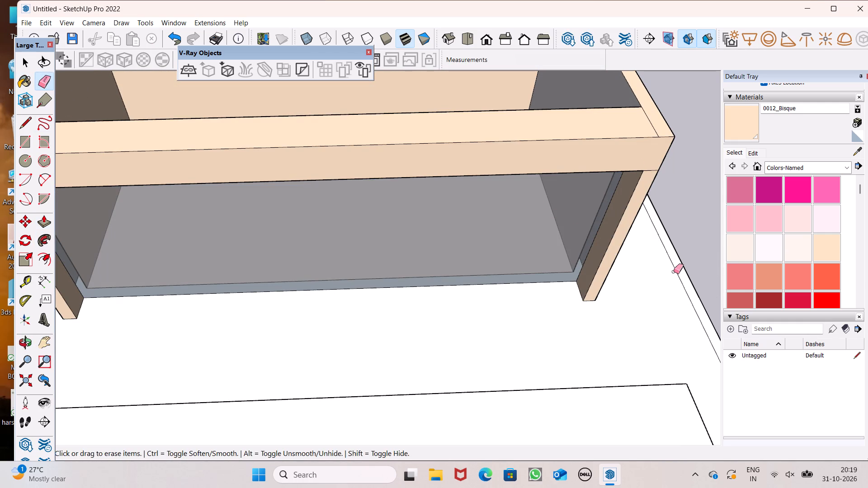
scroll(664, 228, "up", 2)
left_click_drag(642, 147, 642, 155)
scroll(623, 188, "down", 5)
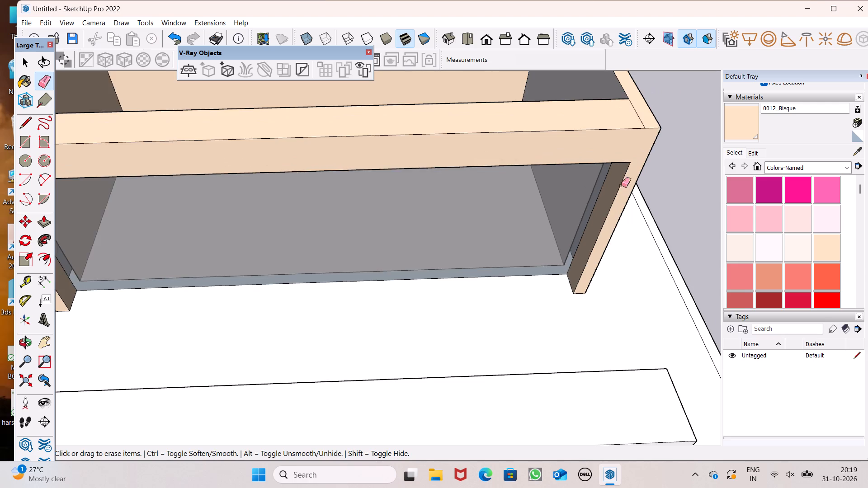
scroll(631, 129, "up", 3)
left_click(641, 120)
left_click(639, 124)
scroll(637, 130, "down", 2)
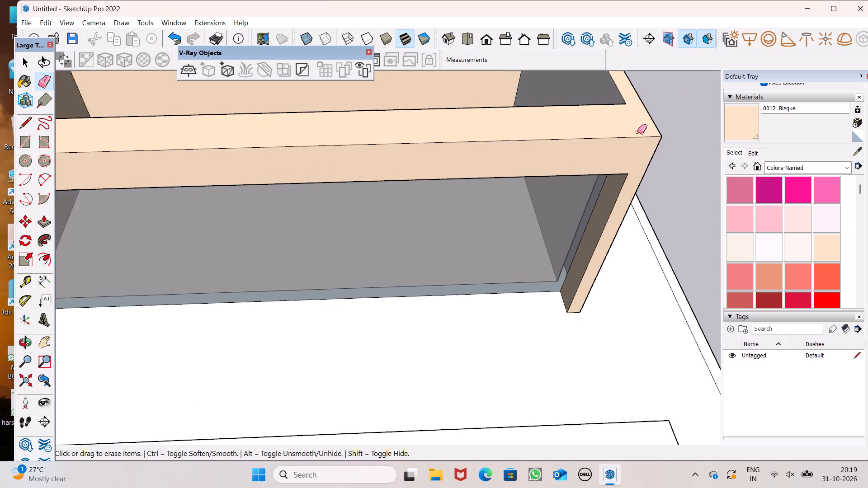
scroll(637, 132, "down", 10)
scroll(384, 125, "up", 5)
scroll(370, 205, "up", 6)
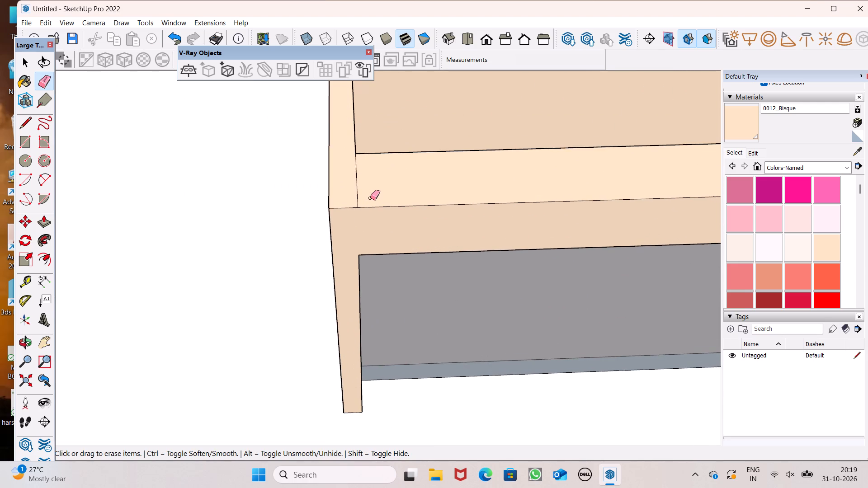
scroll(369, 215, "up", 2)
left_click(354, 180)
scroll(354, 202, "down", 14)
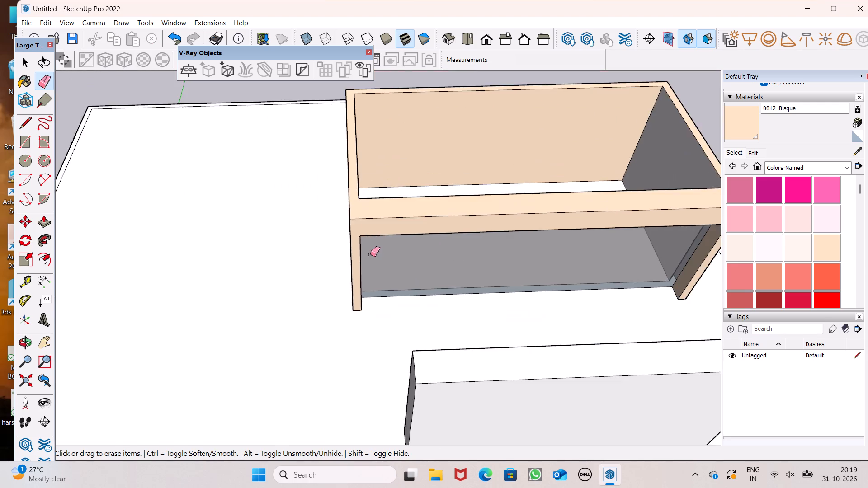
Paint the rooftop room's remaining inner side wall and its outer back wall with 0012_Bisque.
middle_click_drag(370, 254, 575, 229)
left_click(754, 115)
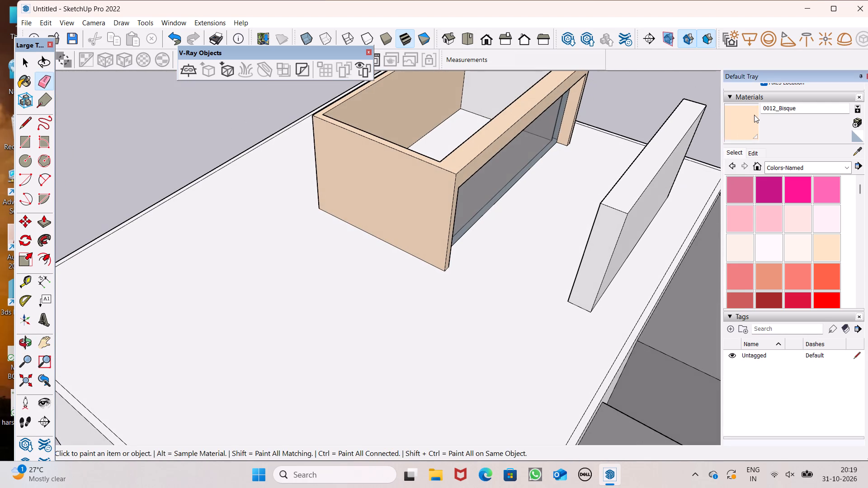
left_click(515, 93)
scroll(485, 149, "down", 6)
middle_click_drag(471, 206, 861, 163)
scroll(861, 164, "up", 1)
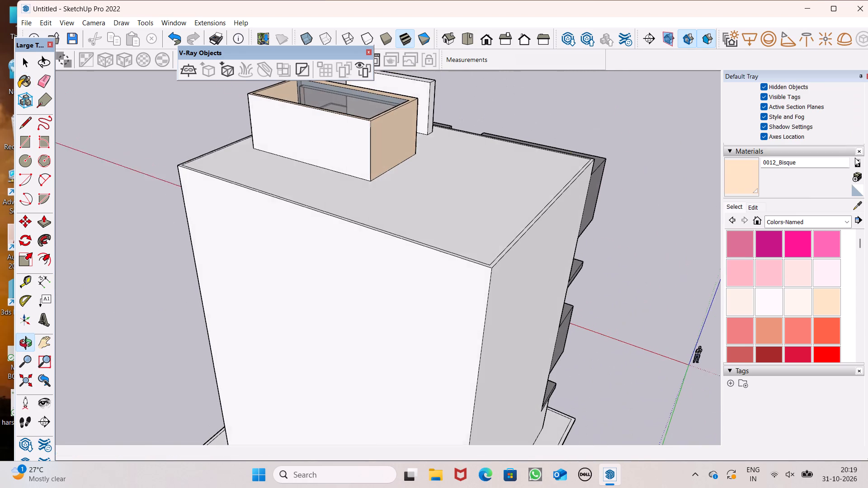
left_click(310, 123)
scroll(390, 207, "down", 3)
middle_click_drag(476, 207, 0, 212)
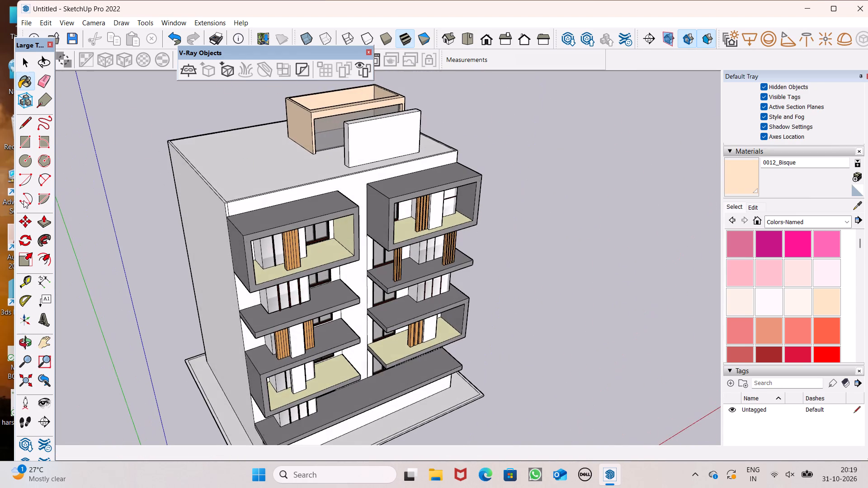
Examine the whole building's front facade from a distance to judge its colours and decide what remains unpainted.
scroll(578, 161, "down", 1)
middle_click_drag(689, 197, 559, 182)
scroll(558, 155, "down", 5)
middle_click_drag(557, 161, 511, 74)
scroll(511, 74, "up", 1)
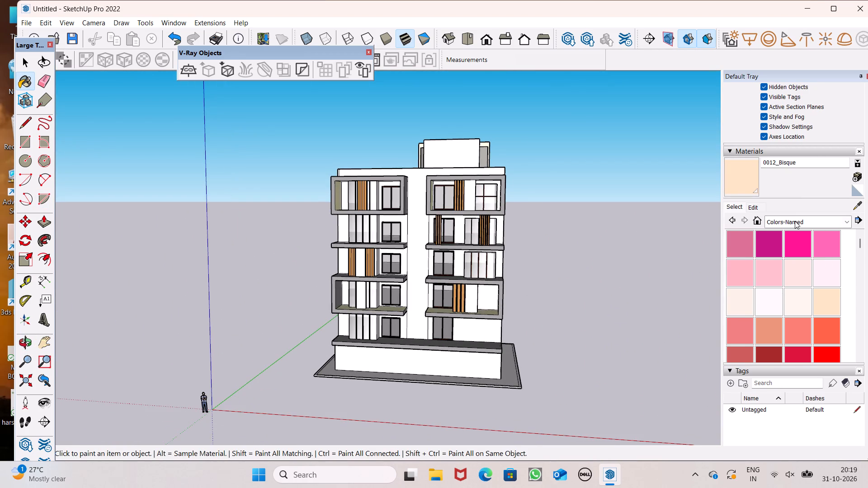
left_click(795, 221)
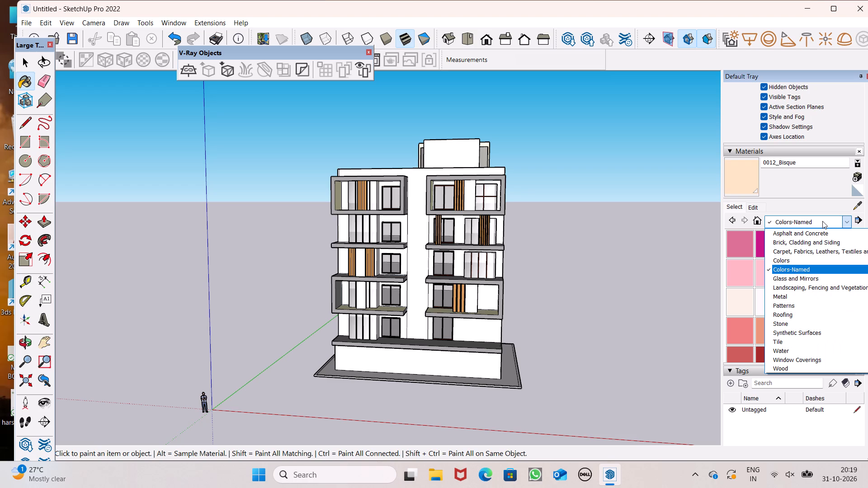
middle_click_drag(420, 365, 523, 371)
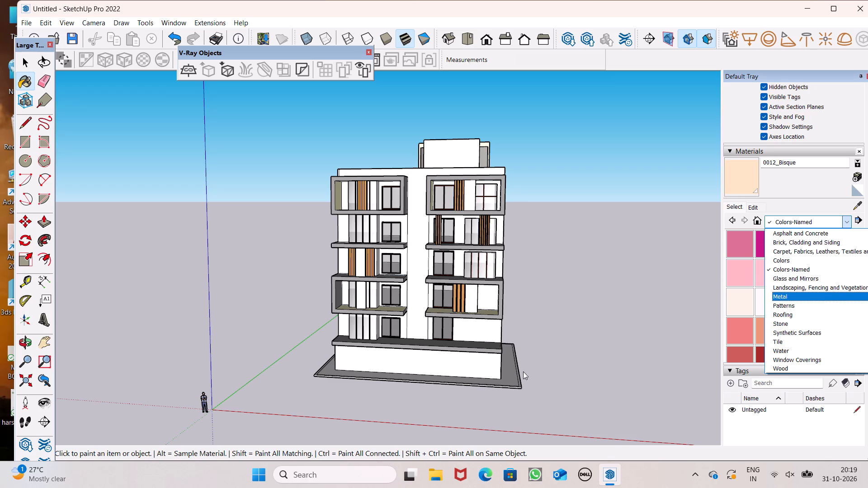
middle_click_drag(523, 371, 575, 356)
scroll(563, 272, "down", 3)
middle_click_drag(561, 319, 644, 307)
scroll(516, 238, "down", 3)
middle_click_drag(549, 340, 632, 299)
scroll(556, 159, "down", 6)
scroll(572, 268, "up", 9)
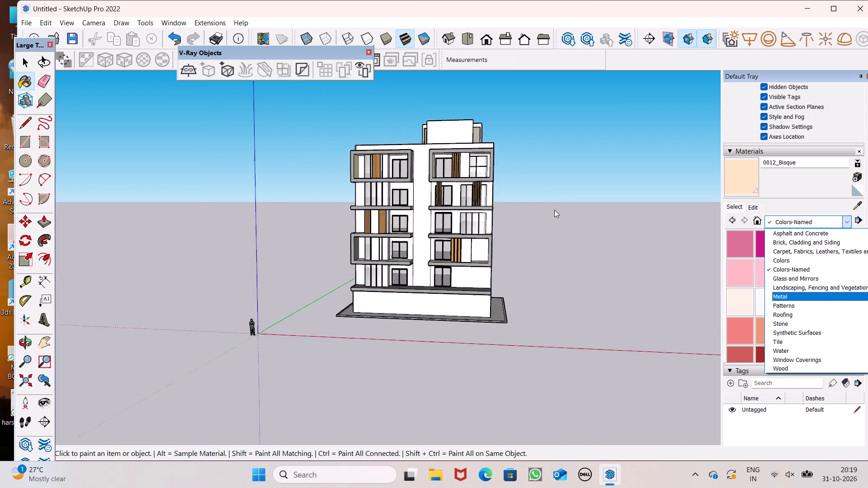
scroll(554, 210, "down", 8)
middle_click_drag(566, 300, 613, 137)
scroll(620, 252, "up", 9)
scroll(557, 198, "down", 4)
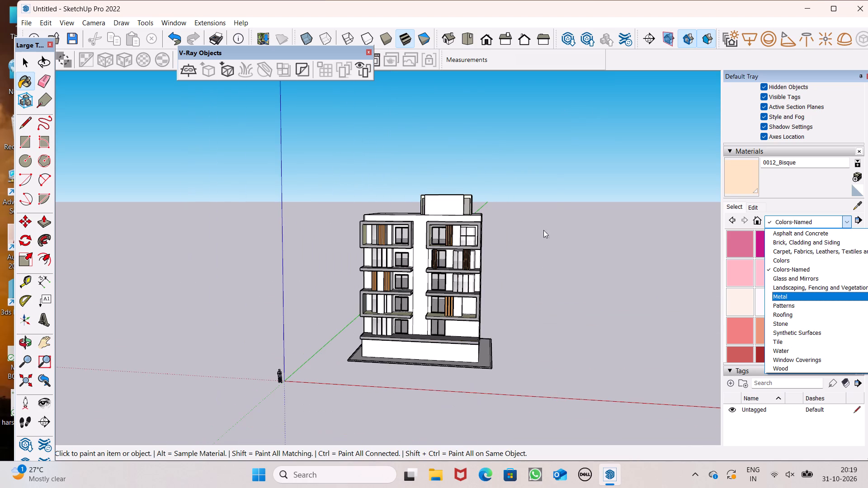
middle_click_drag(542, 282, 610, 202)
scroll(620, 265, "up", 1)
scroll(536, 127, "down", 7)
middle_click_drag(479, 213, 565, 248)
scroll(564, 298, "up", 7)
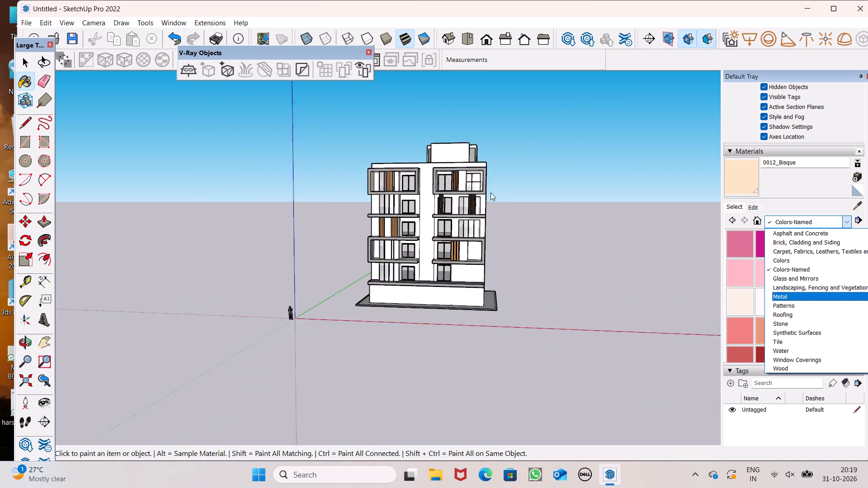
scroll(491, 192, "up", 4)
scroll(501, 175, "down", 5)
left_click(593, 250)
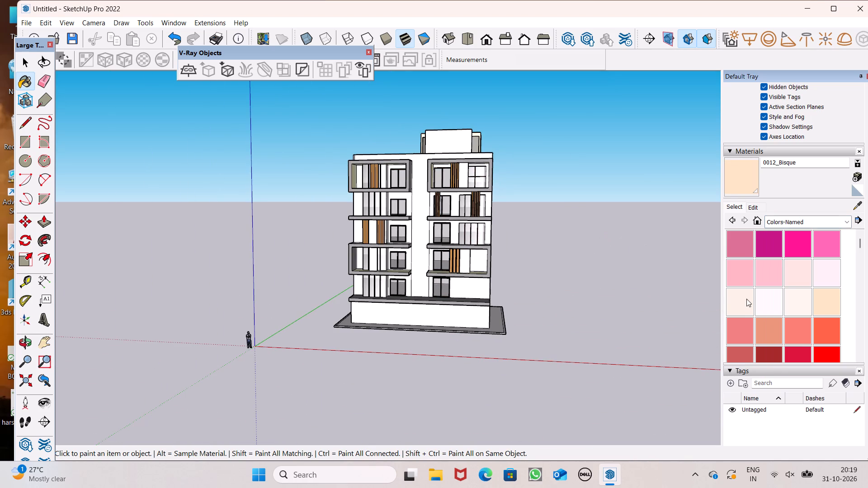
Paint the left bay's recessed back walls on the three middle balcony levels with 0131_Silver.
scroll(745, 296, "down", 6)
scroll(784, 279, "down", 6)
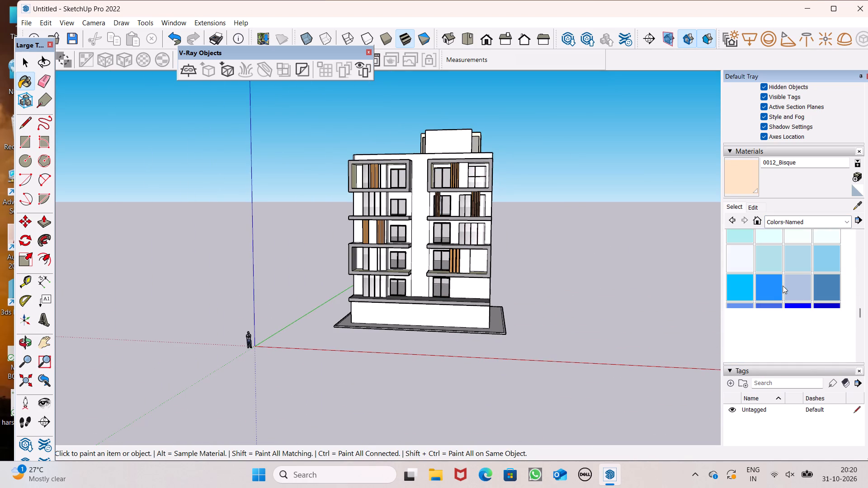
scroll(783, 286, "down", 4)
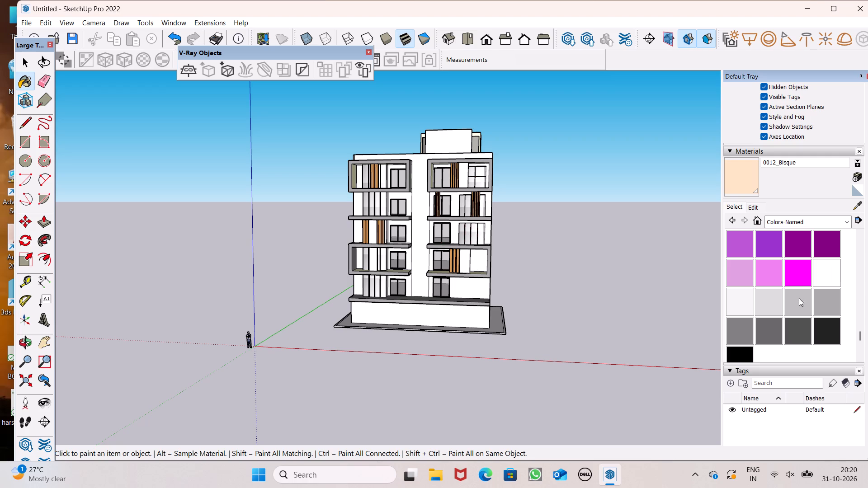
left_click(799, 298)
scroll(281, 182, "up", 6)
middle_click_drag(403, 310, 496, 295)
scroll(492, 320, "up", 7)
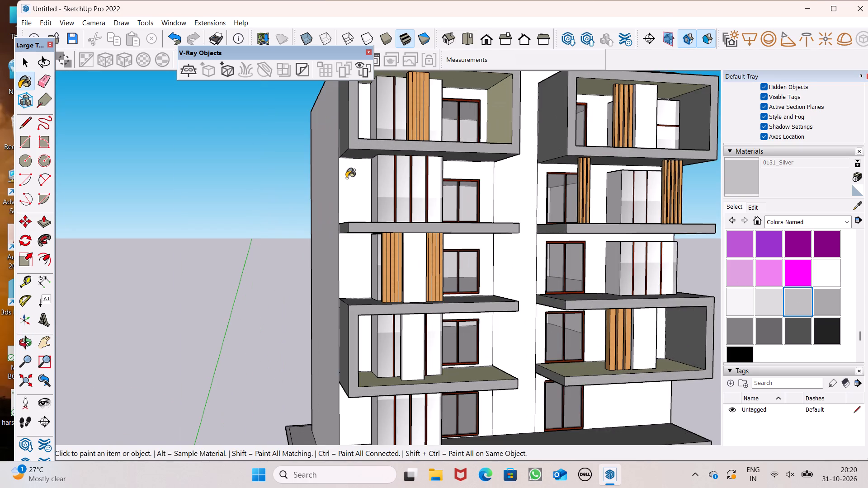
left_click(365, 181)
left_click(348, 282)
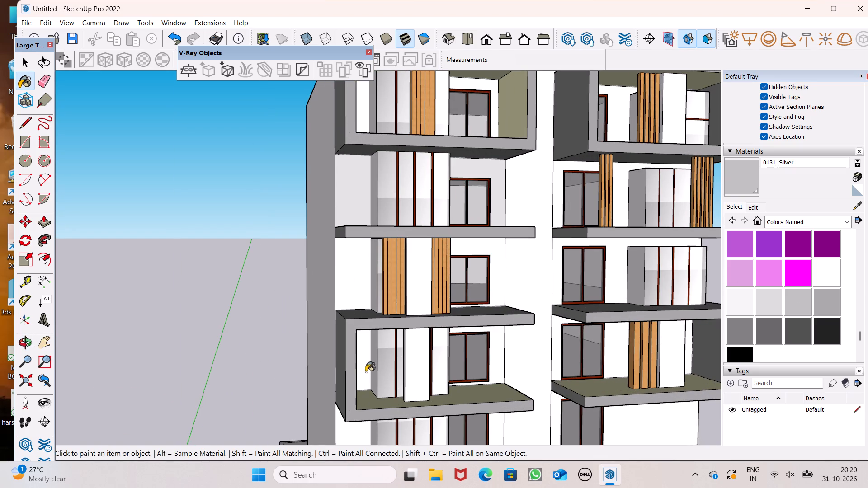
left_click(366, 367)
Paint the left bay's back walls inside the top framed balcony and on the lowest balcony level with 0131_Silver.
scroll(338, 280, "down", 8)
middle_click_drag(383, 309, 287, 324)
scroll(288, 316, "up", 1)
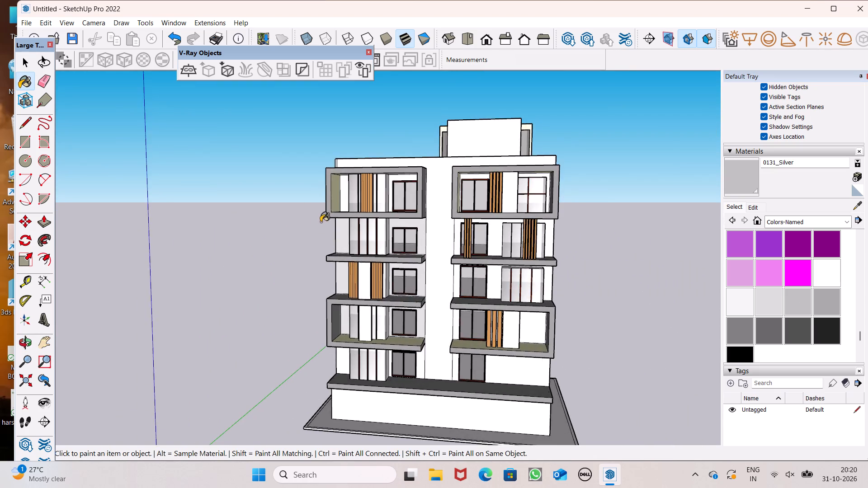
scroll(371, 209, "up", 5)
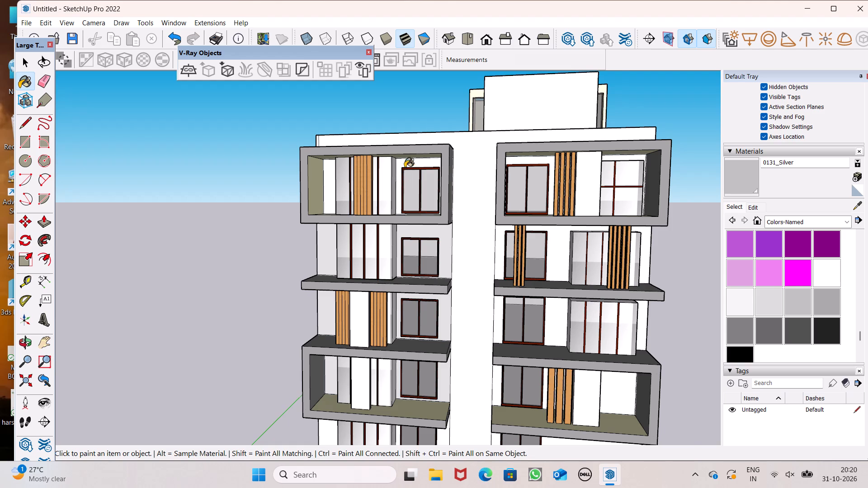
left_click(408, 158)
scroll(410, 165, "down", 4)
middle_click_drag(354, 217, 354, 219)
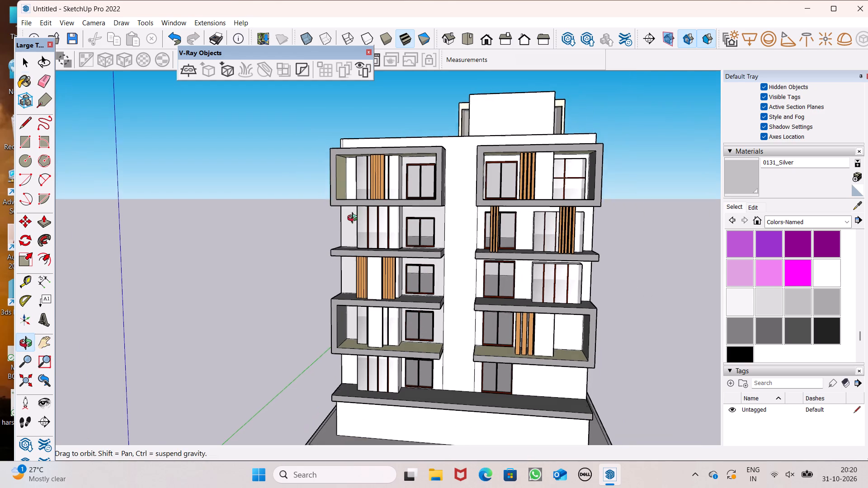
middle_click_drag(354, 219, 478, 215)
scroll(348, 168, "up", 5)
middle_click_drag(357, 183, 291, 202)
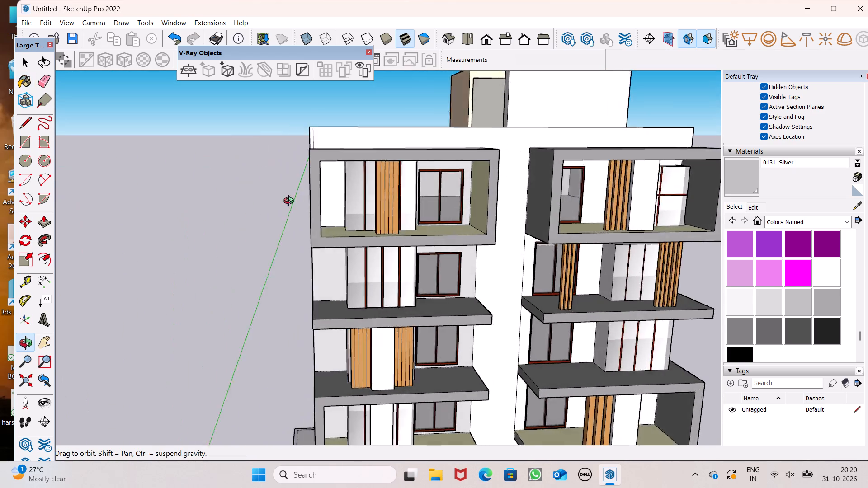
middle_click_drag(291, 202, 288, 194)
scroll(288, 196, "up", 4)
left_click(343, 174)
scroll(278, 109, "down", 8)
scroll(358, 287, "down", 3)
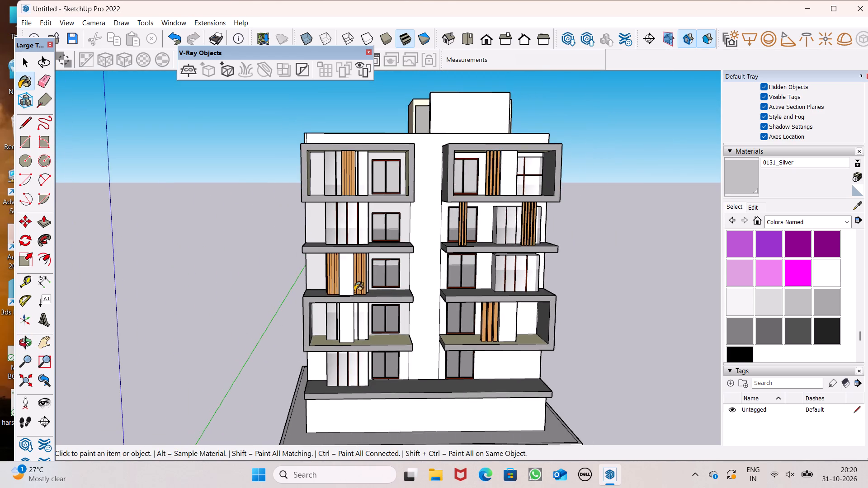
scroll(318, 394, "up", 7)
left_click(316, 323)
scroll(315, 309, "down", 4)
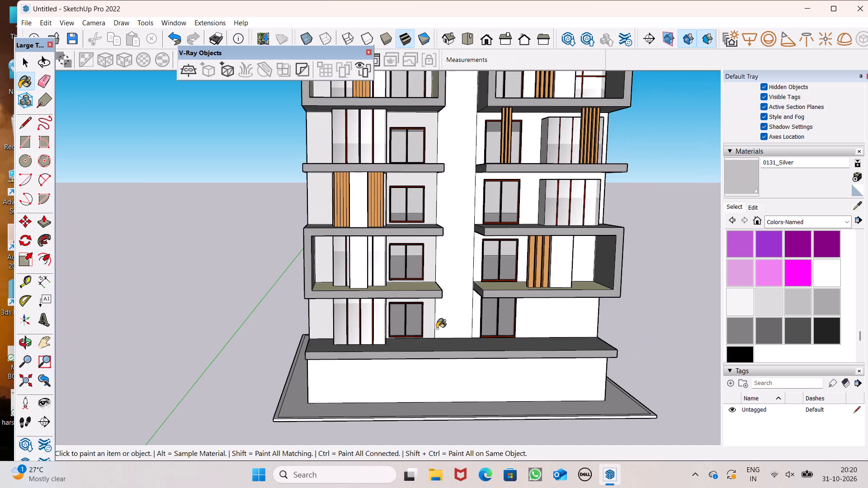
Paint the right bay's recessed back walls on all five balcony levels with 0131_Silver.
scroll(437, 328, "up", 3)
left_click(575, 321)
left_click(628, 239)
scroll(491, 237, "down", 7)
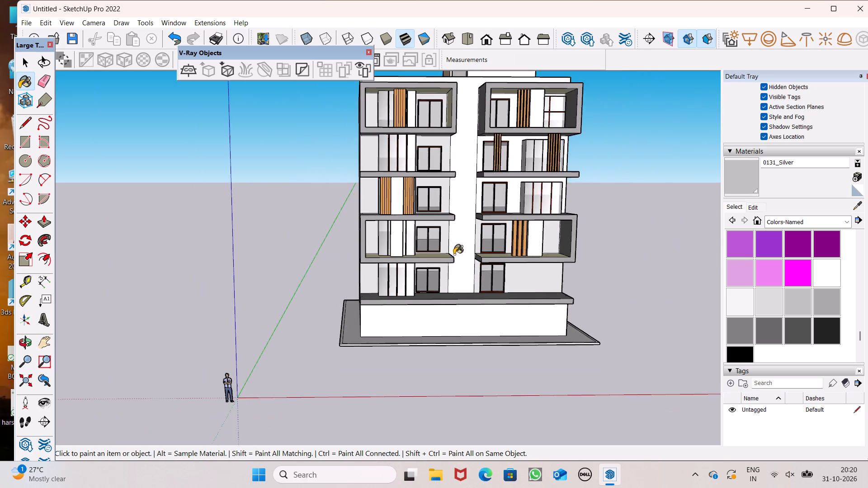
scroll(521, 210, "up", 7)
left_click(505, 186)
scroll(451, 259, "down", 7)
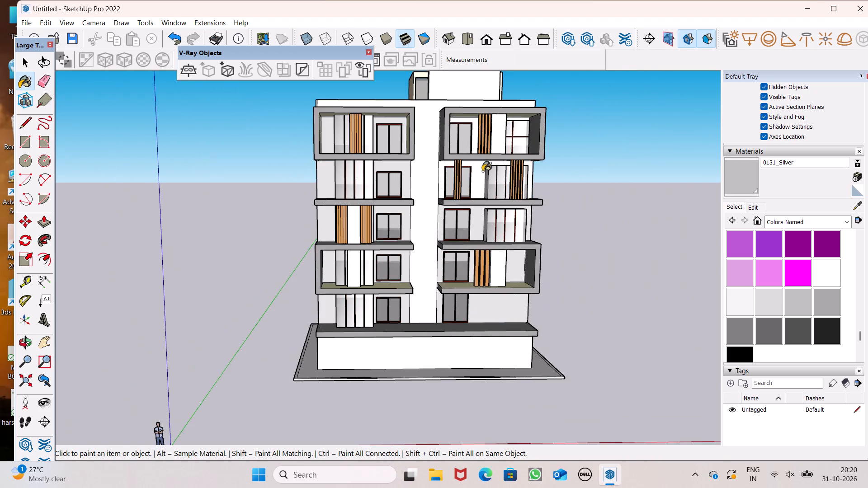
scroll(484, 170, "up", 5)
left_click(481, 169)
left_click(464, 90)
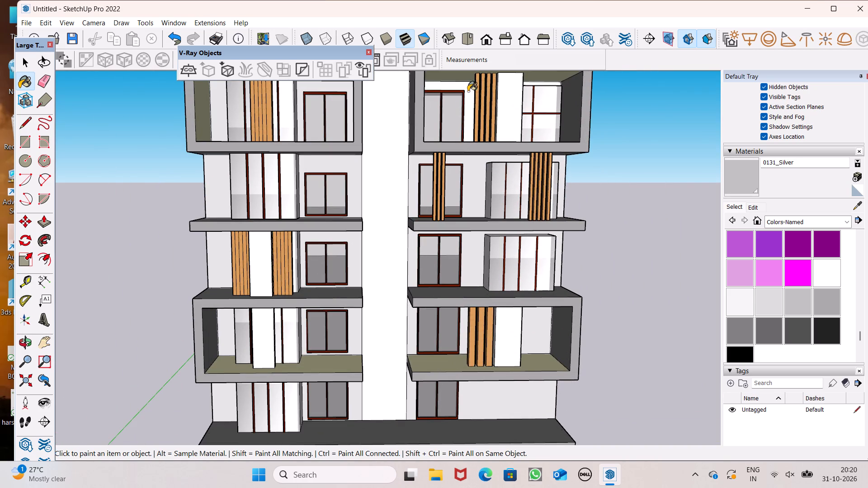
left_click(470, 90)
Examine the whole front facade from several angles to judge the silver walls and find surfaces still unpainted.
scroll(469, 88, "down", 7)
middle_click_drag(456, 163, 297, 203)
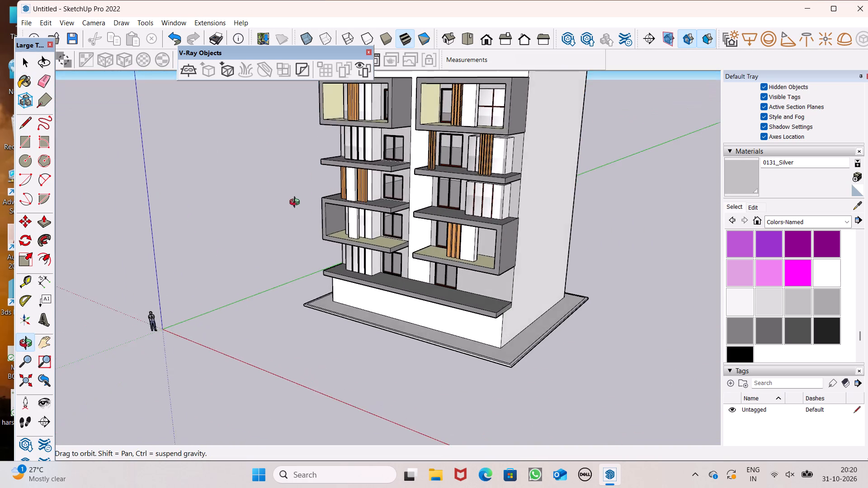
middle_click_drag(297, 203, 491, 104)
scroll(534, 187, "down", 2)
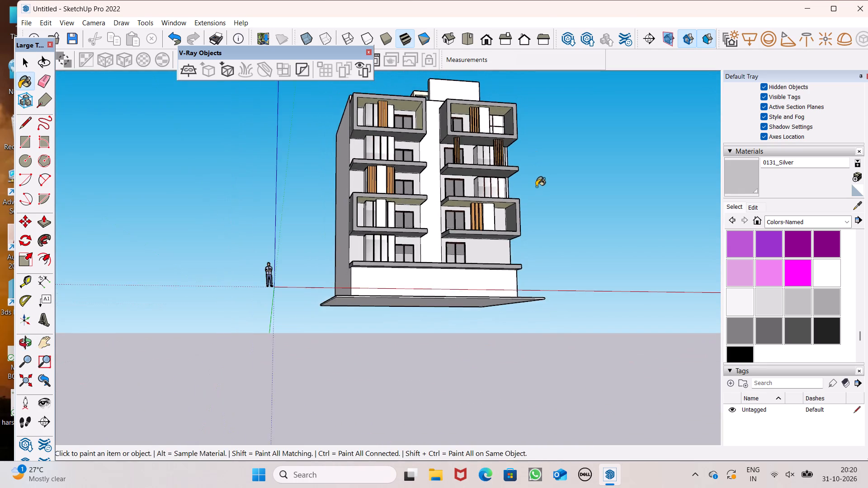
middle_click_drag(536, 187, 476, 283)
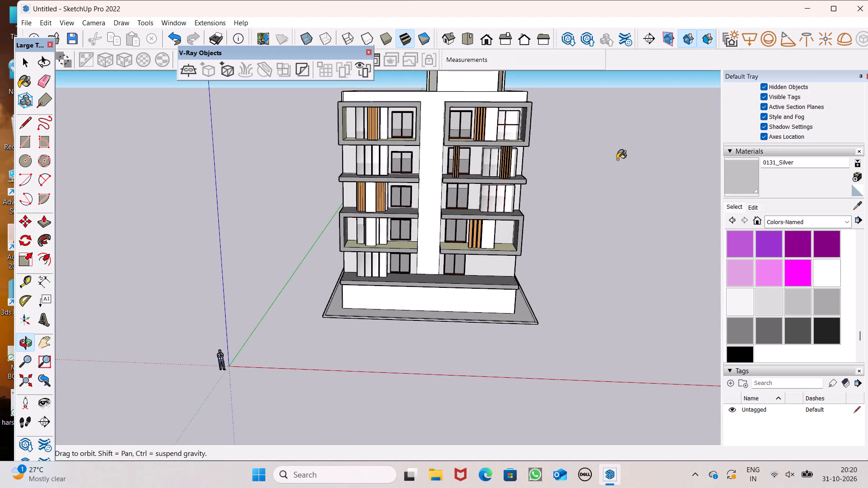
scroll(617, 160, "up", 1)
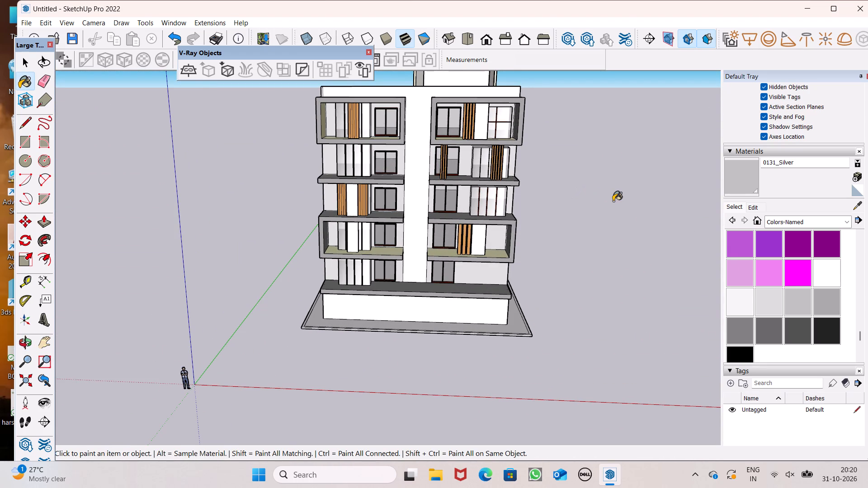
scroll(614, 201, "down", 3)
scroll(443, 119, "up", 2)
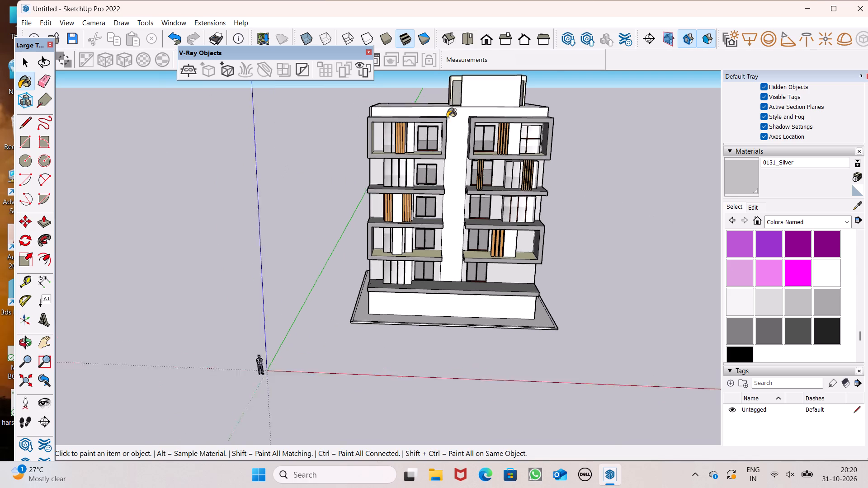
scroll(447, 118, "up", 5)
scroll(290, 186, "up", 8)
scroll(368, 158, "down", 3)
middle_click_drag(506, 205, 482, 215)
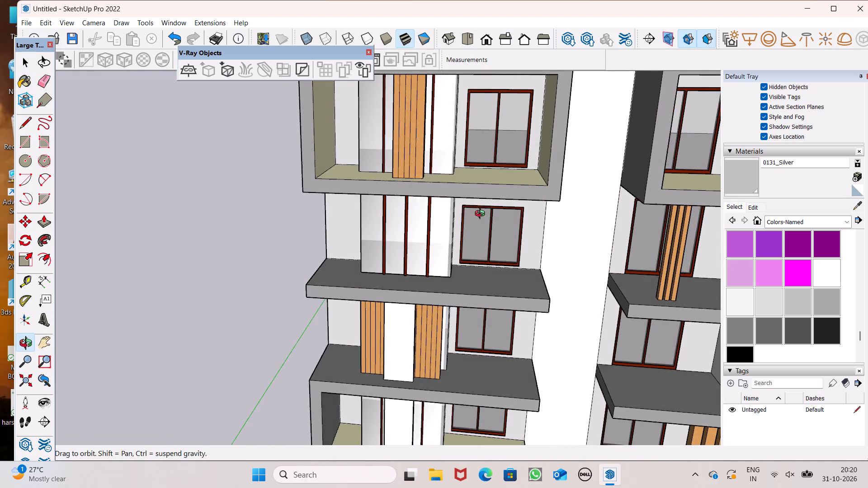
middle_click_drag(482, 215, 552, 168)
key("space")
scroll(280, 126, "down", 5)
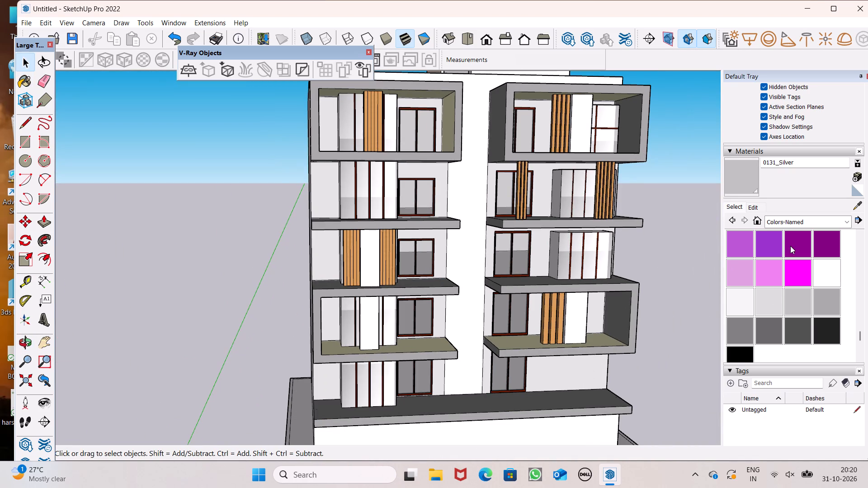
Browse the Tile and Stone material collections for a texture suited to the central facade wall.
left_click(798, 223)
left_click(800, 338)
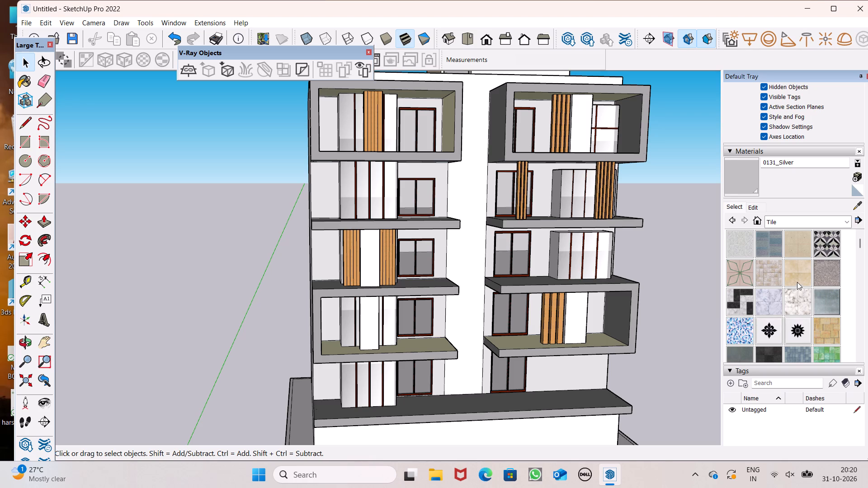
scroll(792, 285, "down", 2)
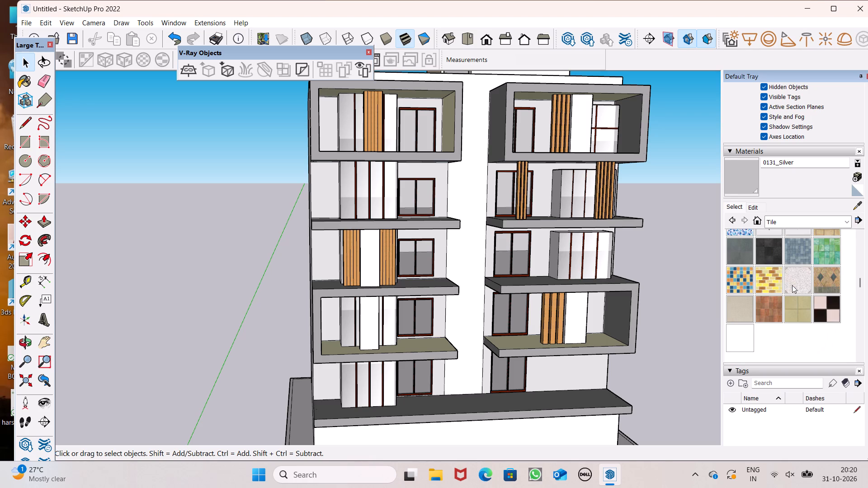
scroll(792, 285, "down", 2)
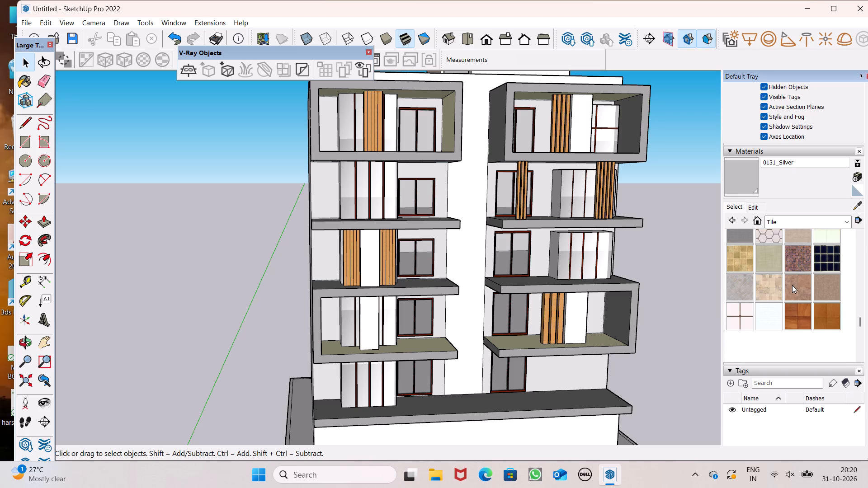
scroll(792, 285, "up", 5)
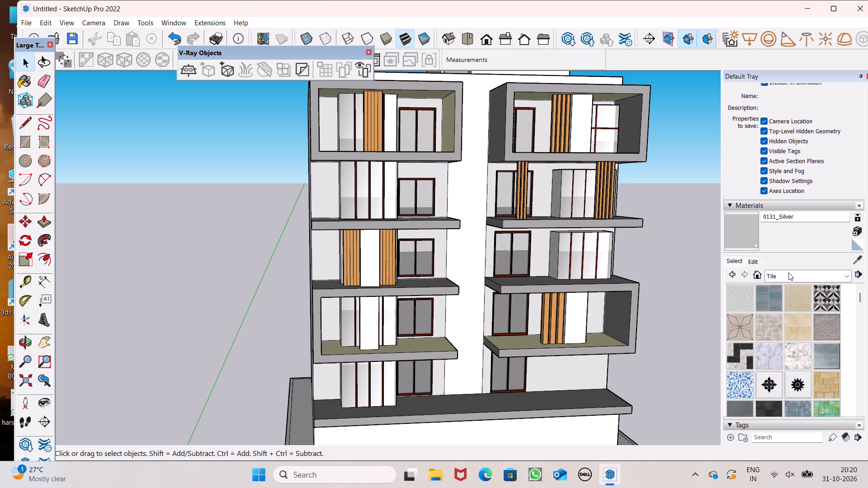
left_click(788, 272)
left_click(786, 375)
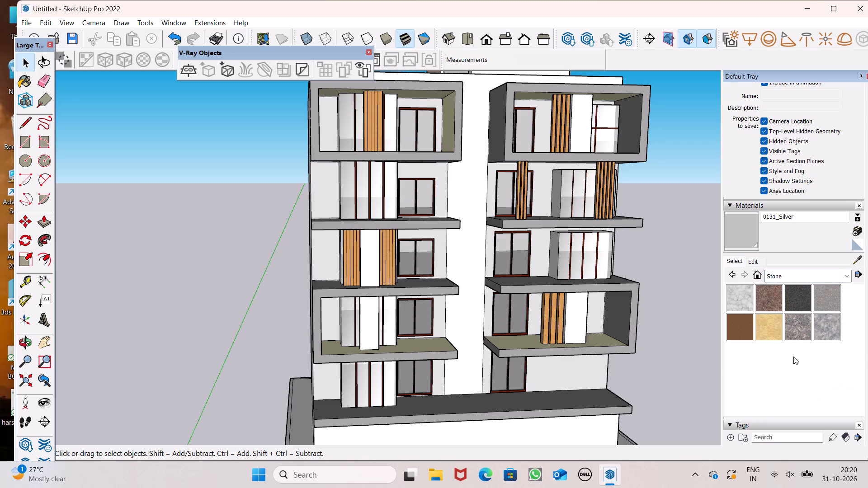
scroll(797, 351, "up", 1)
scroll(840, 364, "up", 2)
scroll(838, 360, "down", 2)
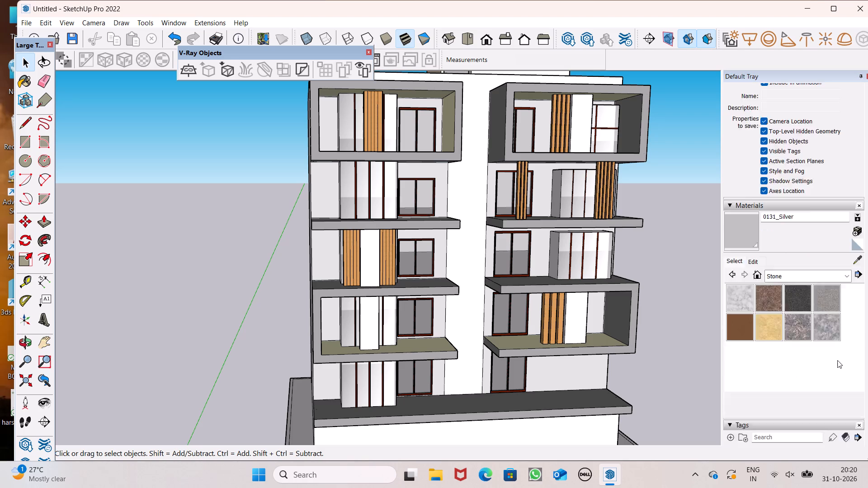
scroll(837, 360, "down", 3)
Paint the central facade wall and roof-level band with Stone Masonry Multi from the Brick, Cladding and Siding collection.
left_click(839, 166)
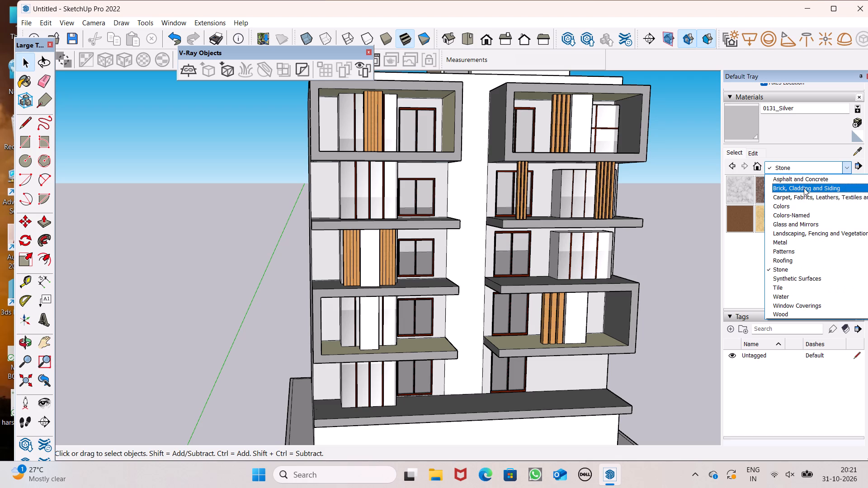
left_click(803, 191)
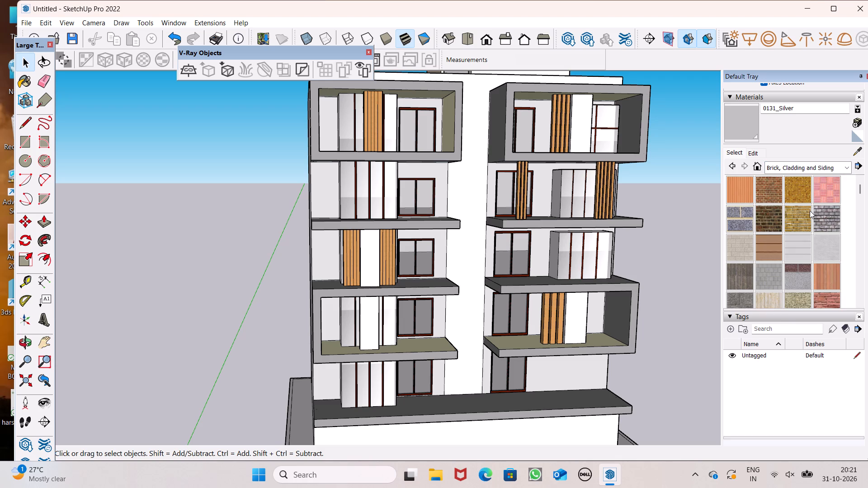
scroll(791, 258, "down", 1)
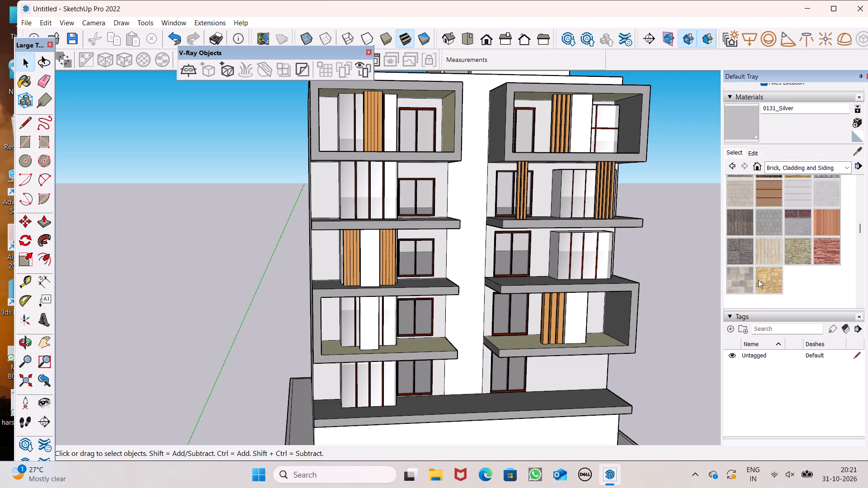
left_click(733, 286)
scroll(477, 185, "up", 5)
left_click(474, 174)
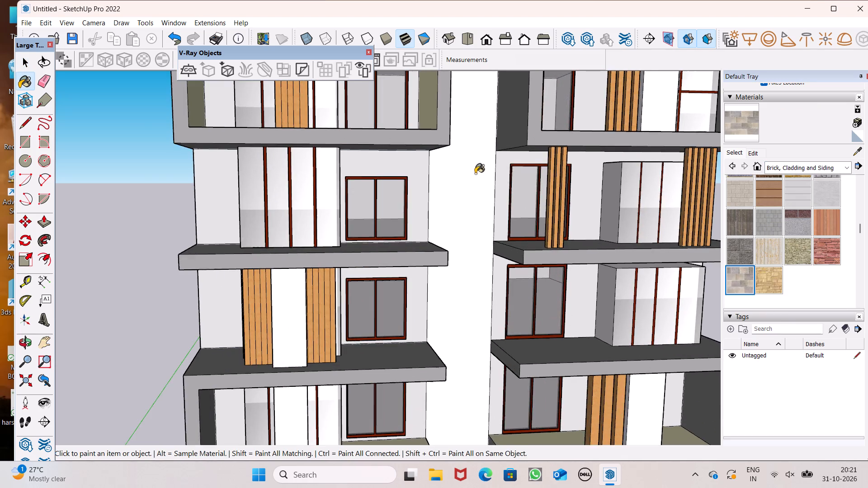
scroll(481, 208, "down", 2)
middle_click_drag(481, 230, 388, 373)
scroll(403, 308, "down", 5)
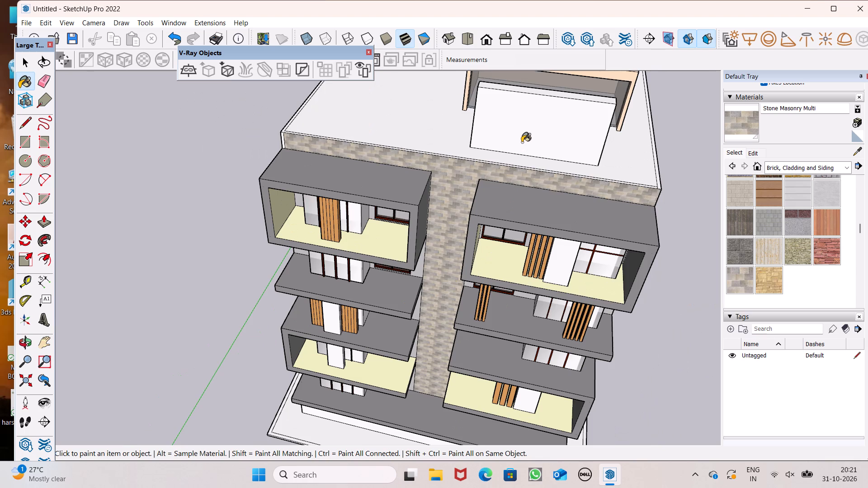
Paint the front face of the upright wall slab before the rooftop room with Stone Masonry Multi.
left_click(522, 142)
middle_click_drag(520, 158, 708, 127)
scroll(474, 80, "up", 6)
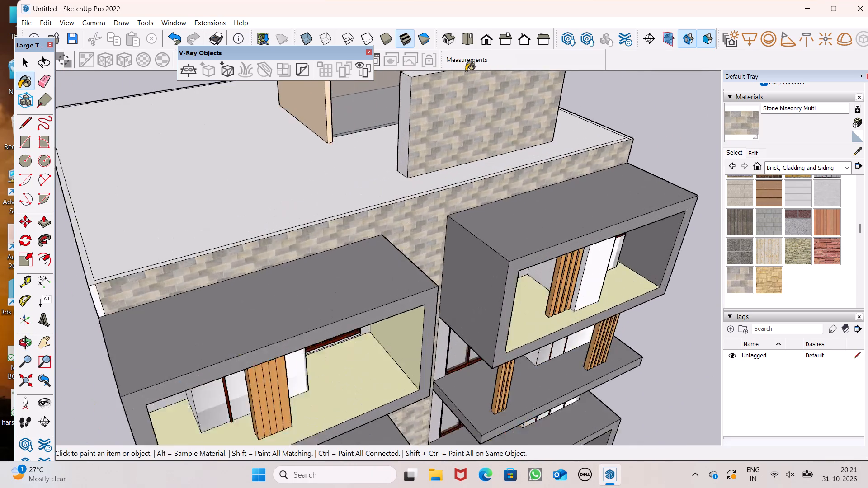
scroll(466, 71, "up", 2)
scroll(466, 75, "down", 3)
middle_click_drag(472, 127, 351, 136)
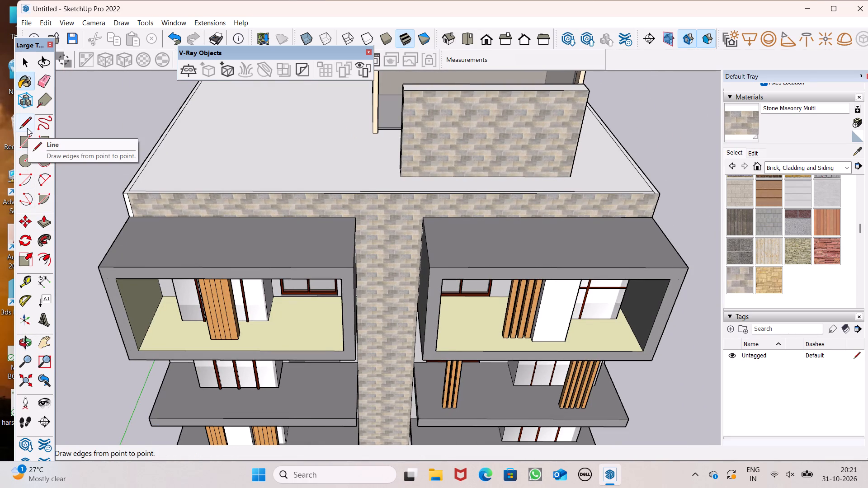
Offset the outline of the upright wall slab's stone front face slightly inward to form a narrow border.
left_click(46, 226)
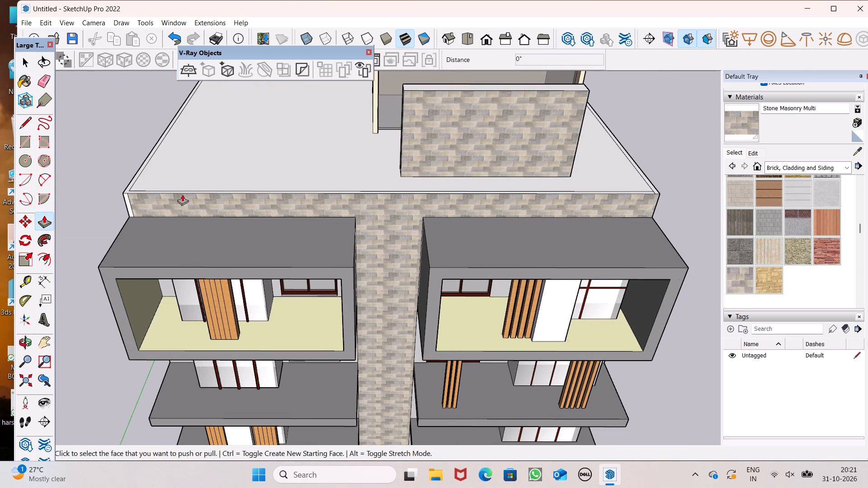
scroll(454, 132, "up", 4)
scroll(426, 150, "down", 5)
scroll(435, 113, "up", 6)
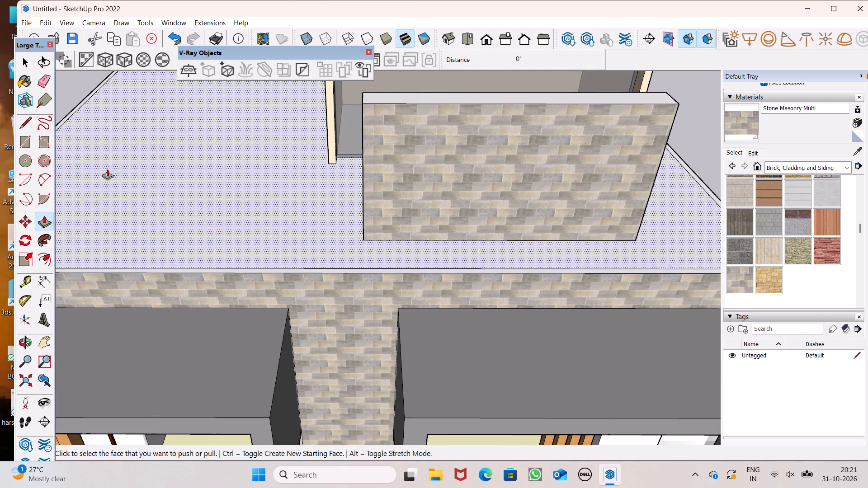
left_click(42, 260)
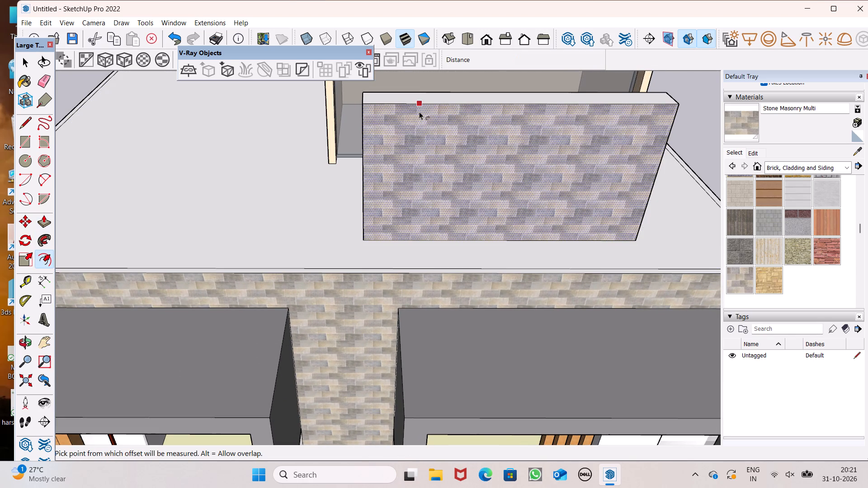
left_click_drag(419, 111, 414, 109)
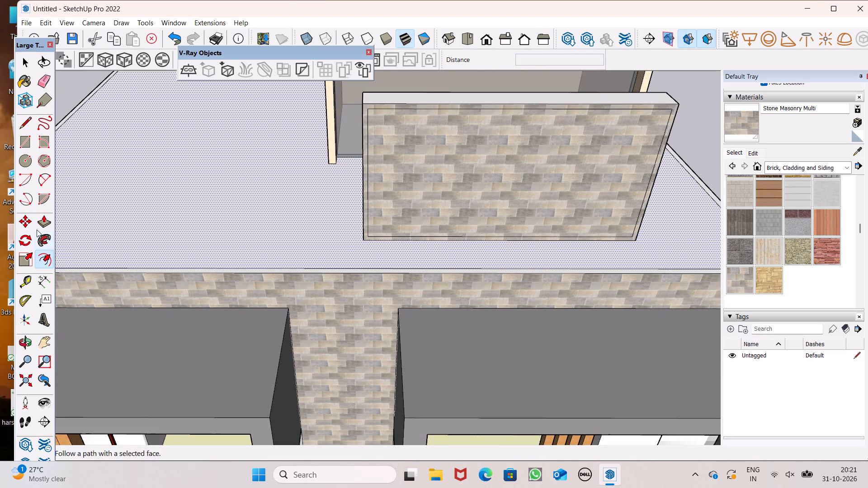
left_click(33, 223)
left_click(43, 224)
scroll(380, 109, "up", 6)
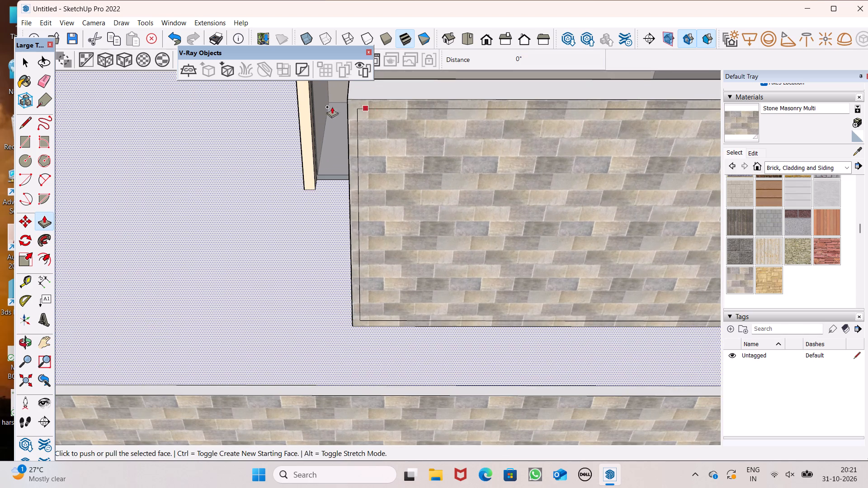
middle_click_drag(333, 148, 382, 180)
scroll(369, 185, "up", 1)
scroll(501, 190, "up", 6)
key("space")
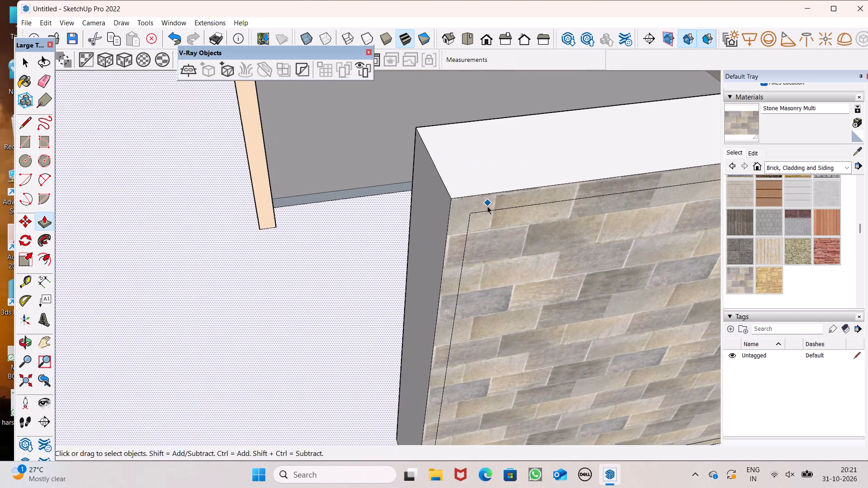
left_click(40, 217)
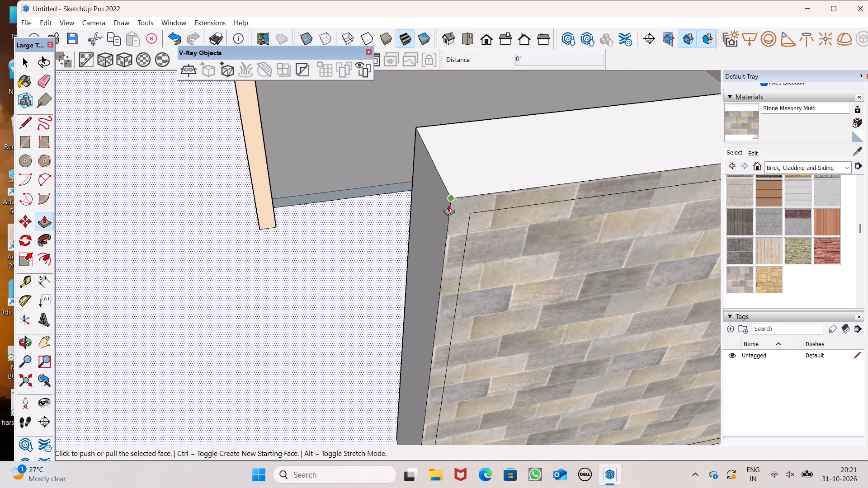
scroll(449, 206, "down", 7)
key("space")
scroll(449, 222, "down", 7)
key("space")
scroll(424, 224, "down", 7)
Clear the roof face selection and pull the slab's narrow front border out about 4 1/4" as a raised frame.
left_click(296, 110)
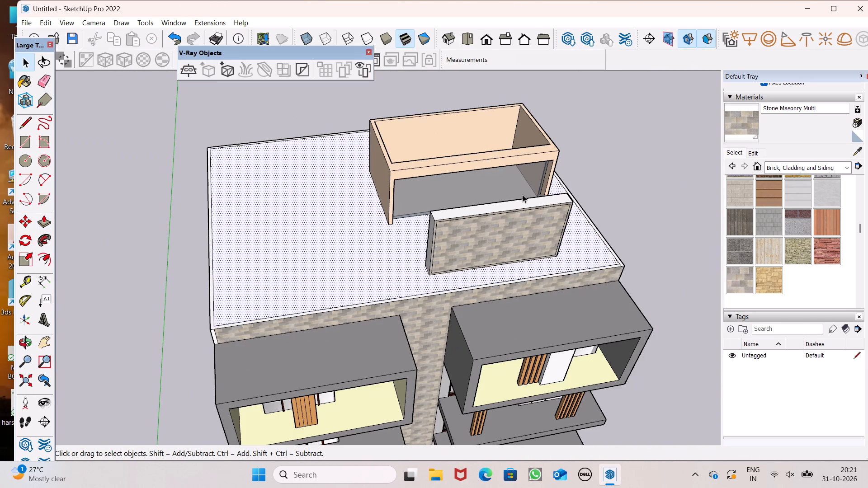
scroll(523, 195, "up", 8)
middle_click_drag(490, 278, 565, 181)
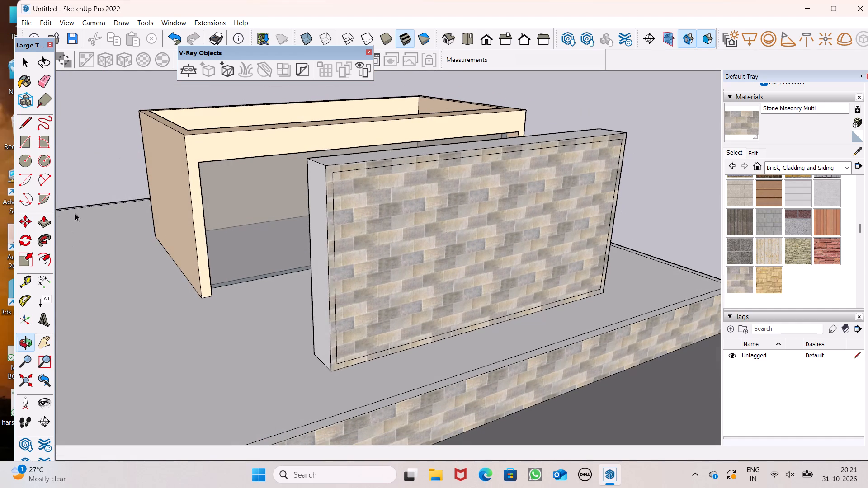
left_click(39, 221)
scroll(322, 174, "up", 6)
left_click_drag(340, 176, 342, 181)
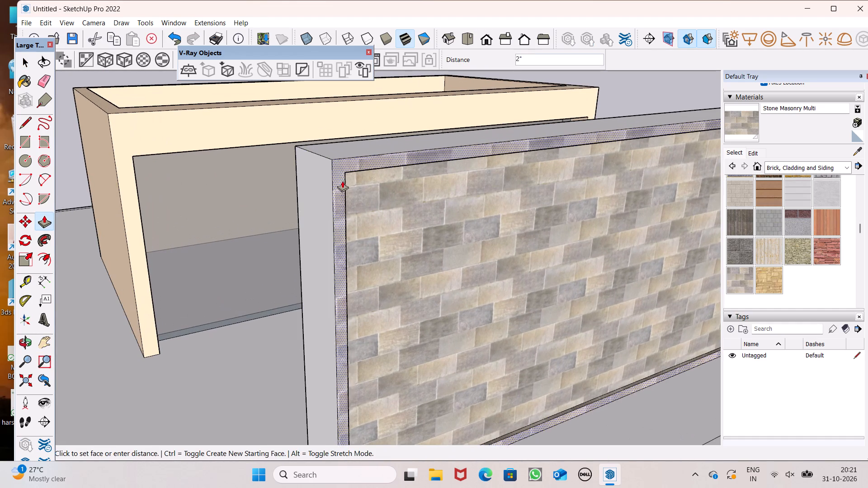
left_click_drag(342, 181, 344, 186)
scroll(336, 174, "down", 5)
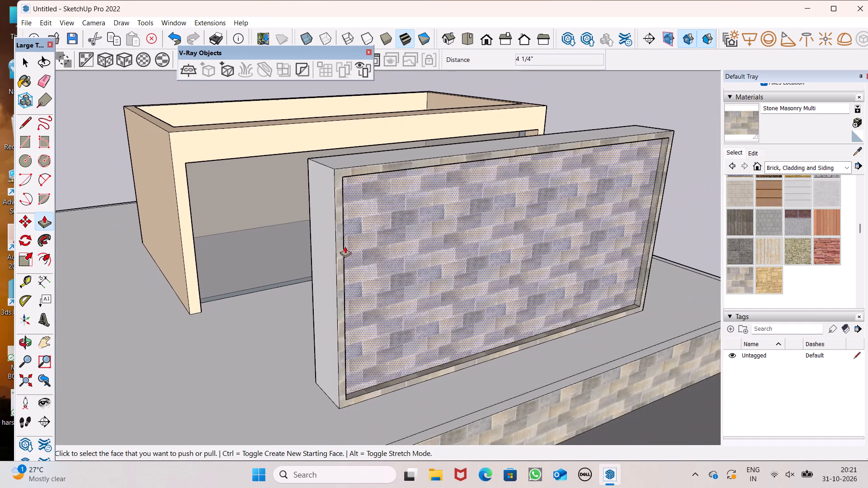
middle_click(345, 246)
scroll(346, 244, "up", 1)
Paint the top and both end faces of the framed wall slab with Stone Masonry Multi.
left_click(735, 279)
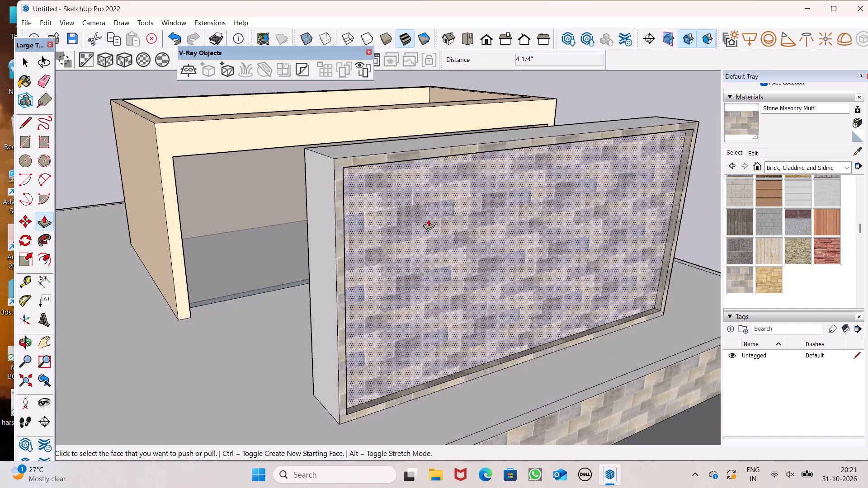
middle_click_drag(427, 219, 581, 248)
left_click(507, 203)
key("space")
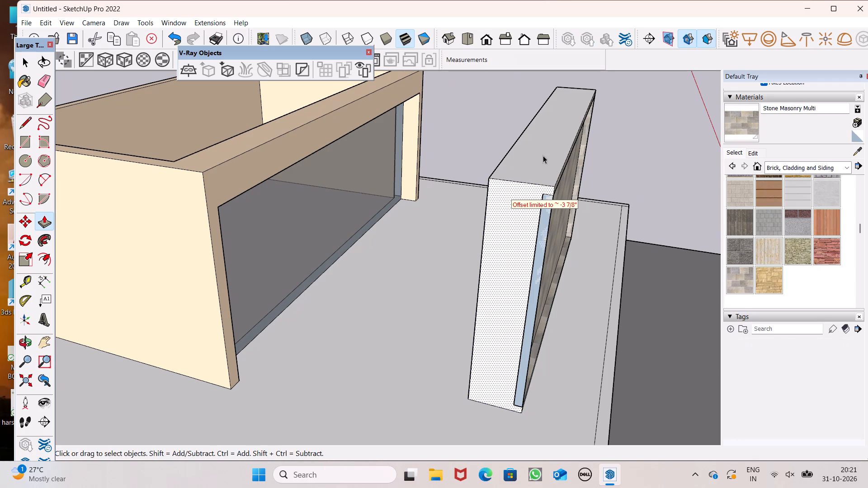
left_click(740, 128)
left_click(539, 177)
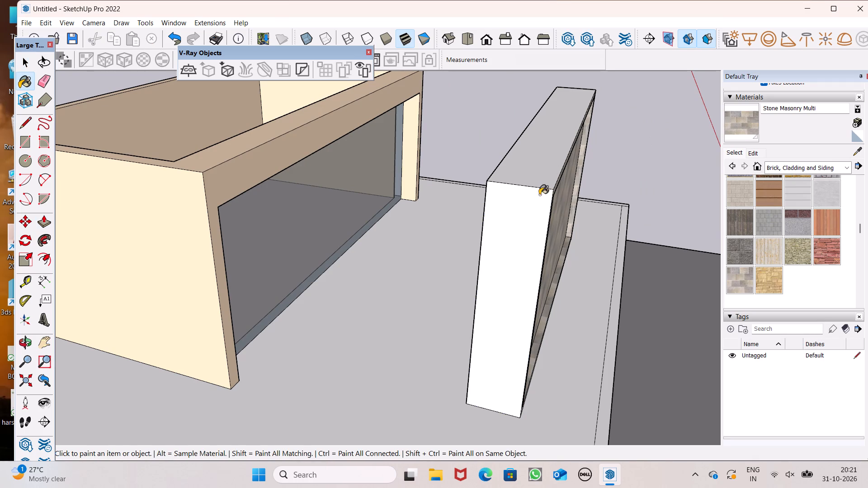
left_click(531, 236)
middle_click_drag(496, 251, 686, 272)
left_click(522, 216)
middle_click_drag(571, 244, 205, 308)
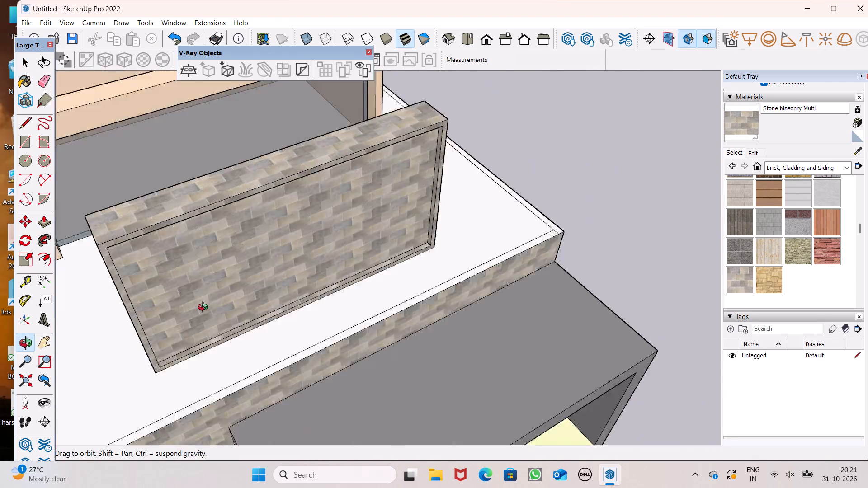
middle_click_drag(205, 308, 0, 295)
scroll(0, 300, "up", 1)
scroll(388, 226, "down", 2)
middle_click_drag(464, 244, 340, 192)
scroll(344, 194, "up", 1)
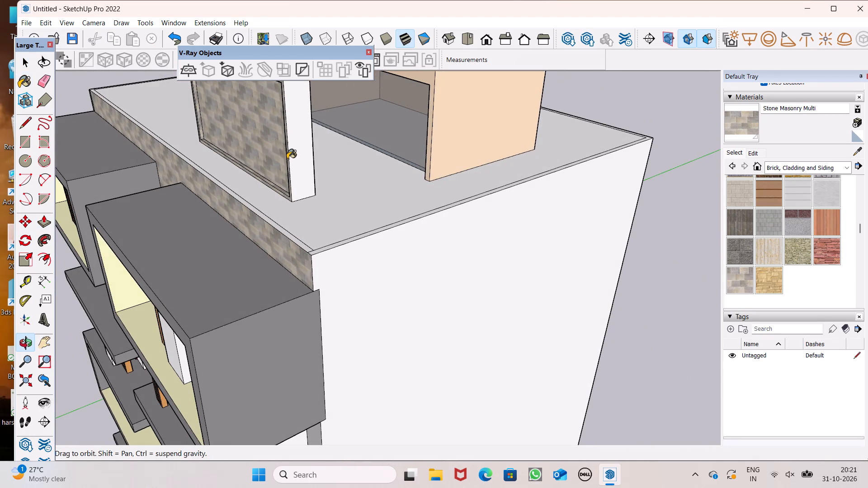
left_click(293, 158)
Erase the edge separating the white strip from the roof-level band and repaint the merged band with Stone Masonry Multi.
scroll(305, 187, "down", 7)
middle_click_drag(323, 230, 514, 151)
scroll(519, 156, "down", 5)
middle_click_drag(552, 227, 629, 239)
scroll(381, 179, "down", 2)
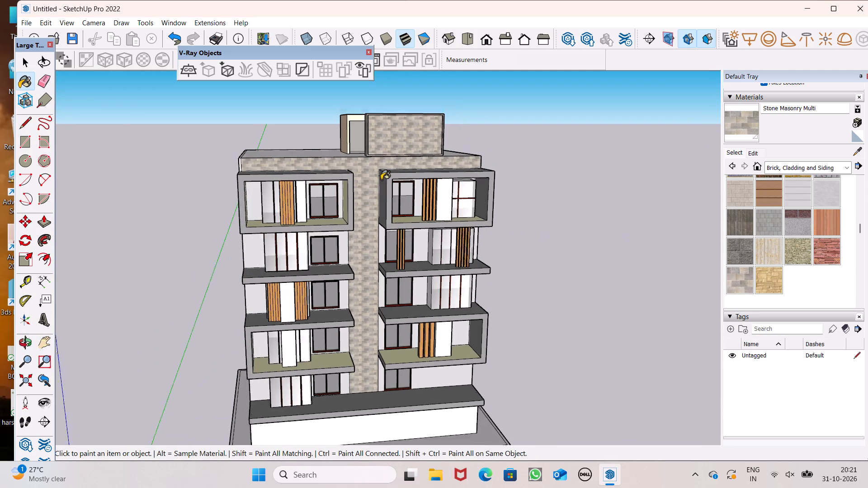
scroll(381, 180, "down", 1)
left_click(44, 82)
scroll(242, 197, "up", 6)
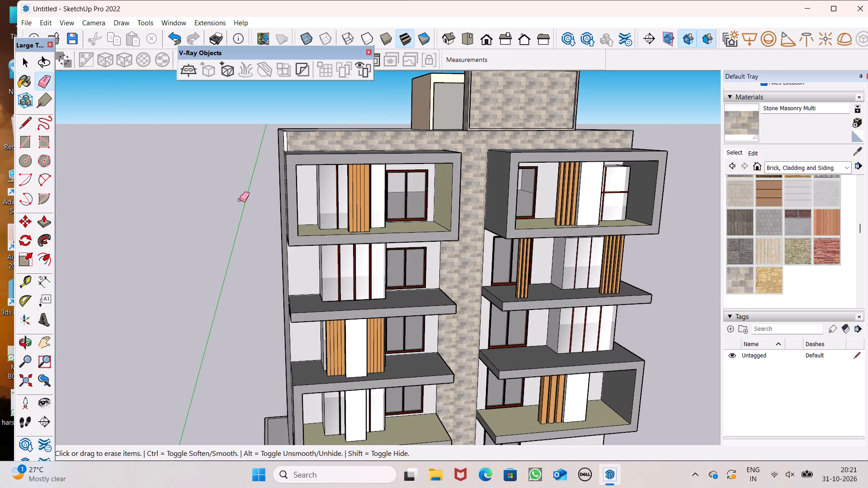
scroll(260, 153, "up", 8)
scroll(328, 144, "up", 6)
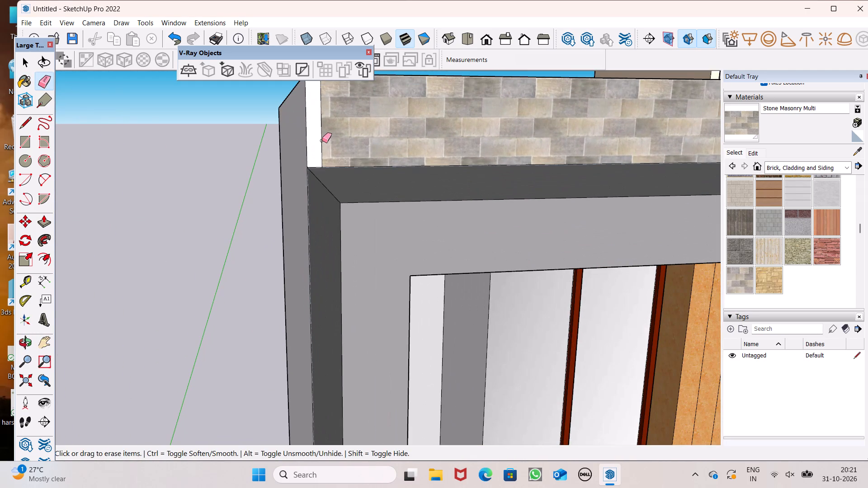
left_click(322, 141)
scroll(357, 192, "down", 12)
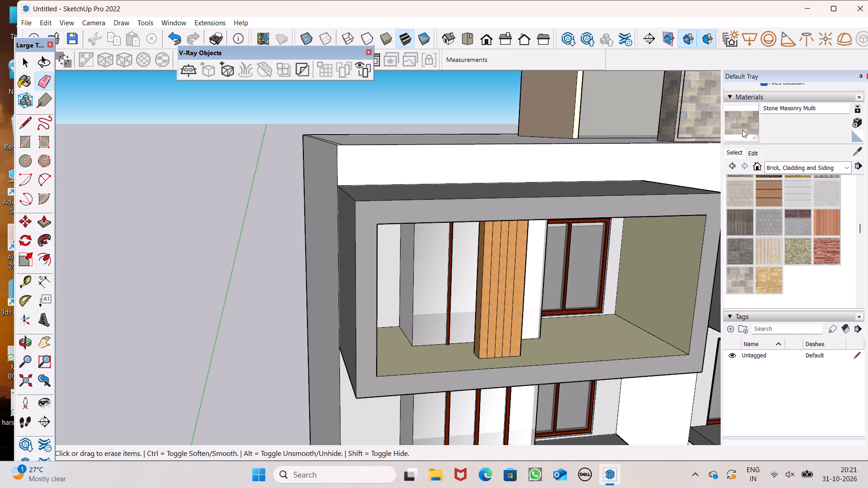
left_click(745, 127)
left_click(576, 164)
Paint the front face of the white panel between the wooden slats on the left bay's middle balcony with Stone Masonry Multi.
scroll(418, 163, "down", 6)
middle_click_drag(438, 195, 238, 190)
scroll(330, 195, "up", 1)
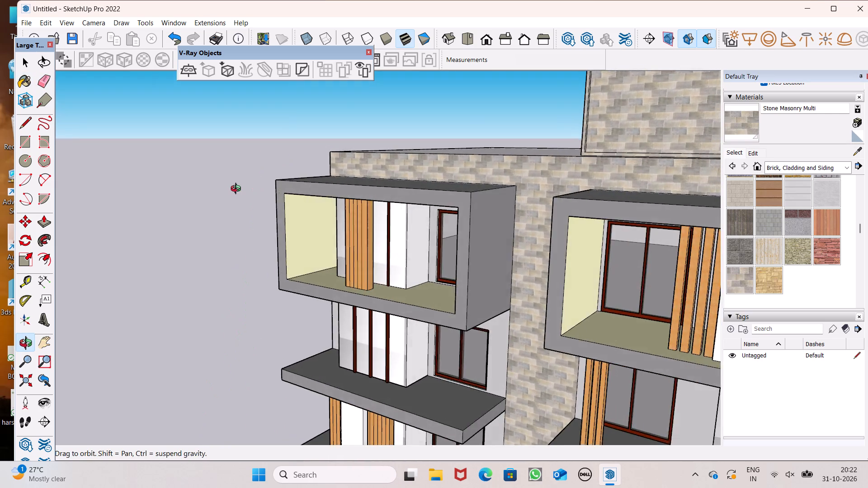
middle_click_drag(238, 190, 372, 124)
scroll(395, 163, "down", 5)
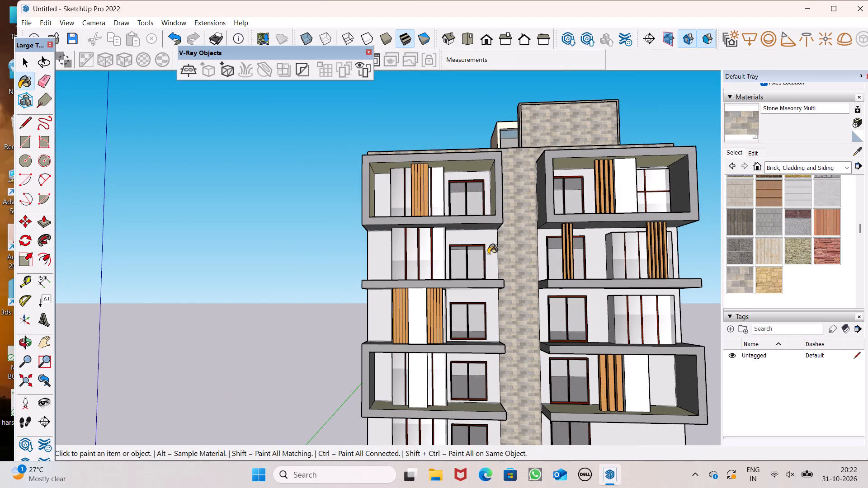
scroll(400, 184, "down", 4)
scroll(371, 142, "down", 2)
middle_click_drag(445, 184, 453, 290)
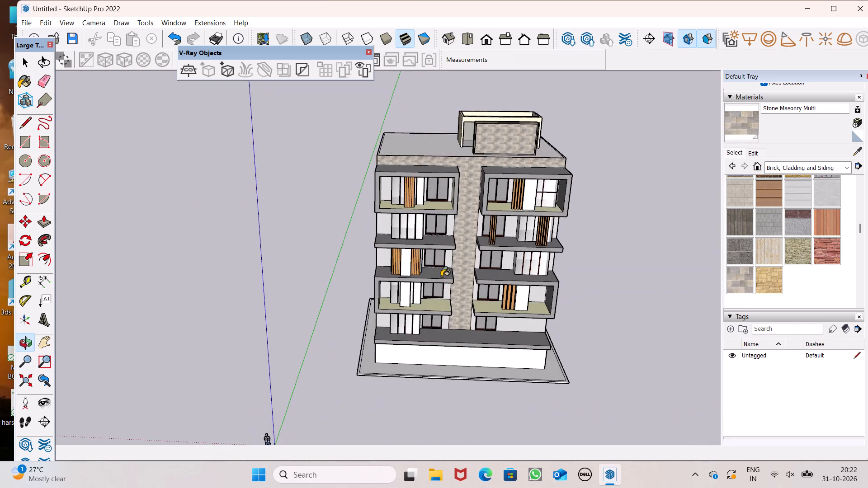
scroll(432, 262, "up", 7)
scroll(399, 315, "up", 5)
left_click(383, 307)
Paint the two side faces of that middle-balcony panel with Stone Masonry Multi.
middle_click_drag(395, 334, 472, 311)
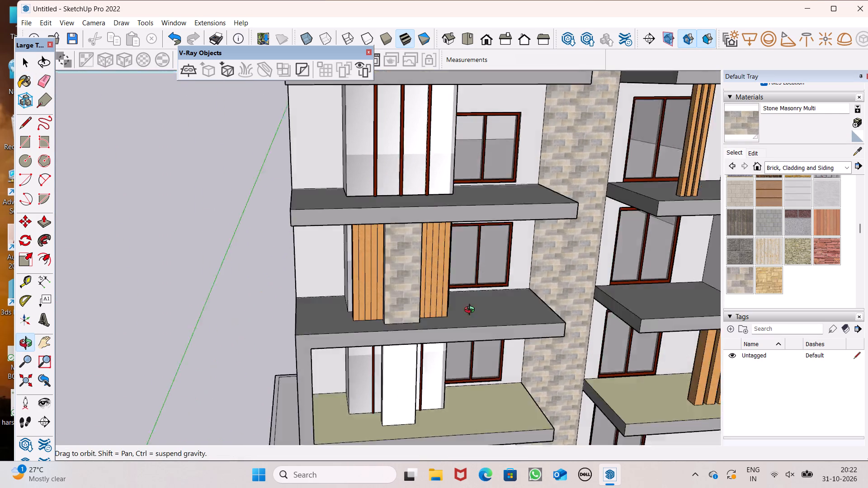
middle_click_drag(472, 311, 665, 308)
scroll(665, 309, "up", 1)
scroll(439, 292, "up", 8)
middle_click_drag(387, 300, 402, 318)
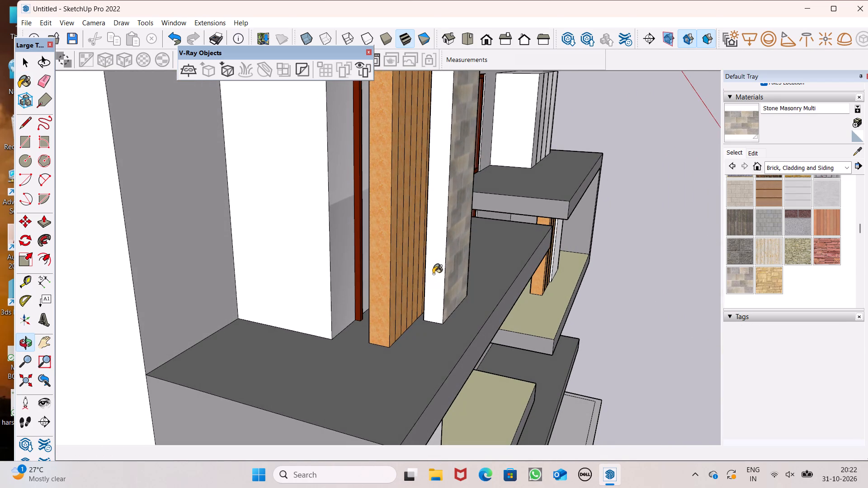
left_click(433, 274)
scroll(490, 227, "down", 4)
middle_click_drag(503, 241, 153, 257)
scroll(273, 205, "down", 4)
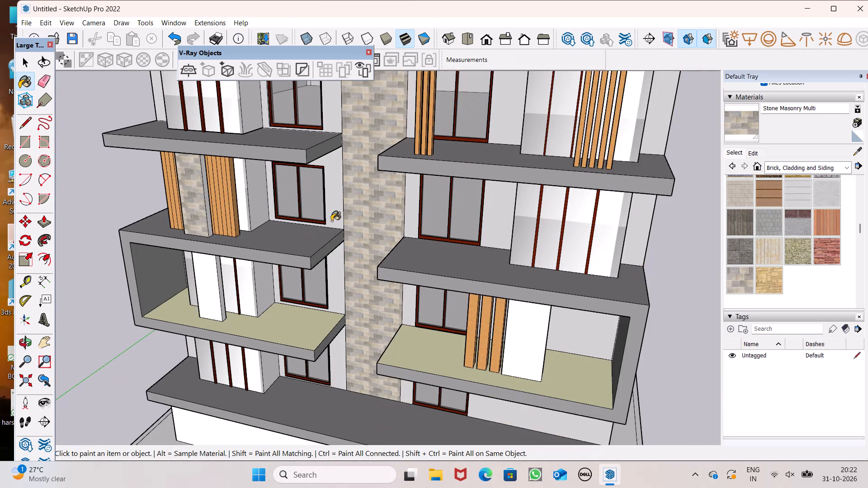
scroll(443, 135, "down", 6)
middle_click_drag(387, 219, 138, 192)
scroll(324, 177, "up", 5)
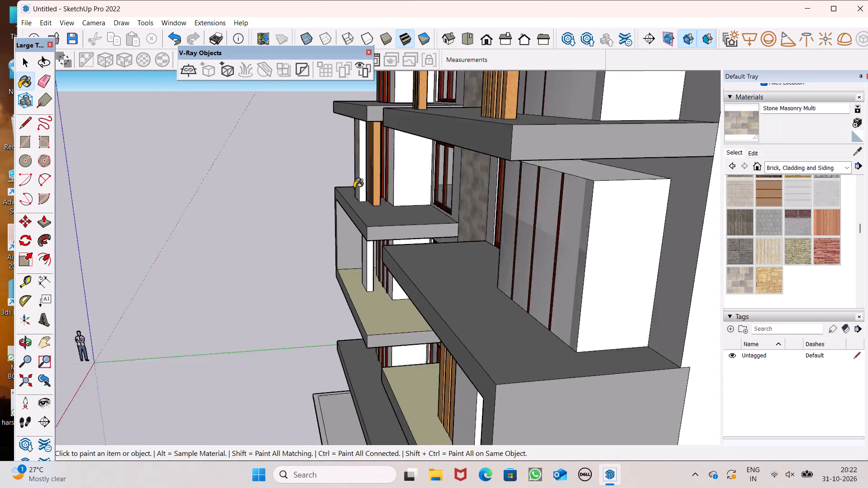
scroll(354, 188, "up", 10)
left_click(361, 175)
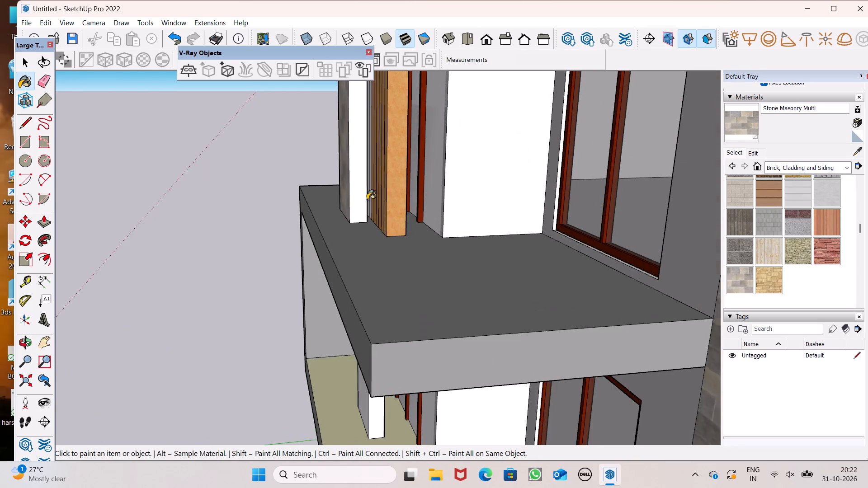
Paint the front, back and side faces of the white panel in the framed balcony one floor below with Stone Masonry Multi.
scroll(372, 217, "down", 5)
middle_click_drag(371, 279, 393, 213)
scroll(393, 215, "up", 5)
left_click(371, 333)
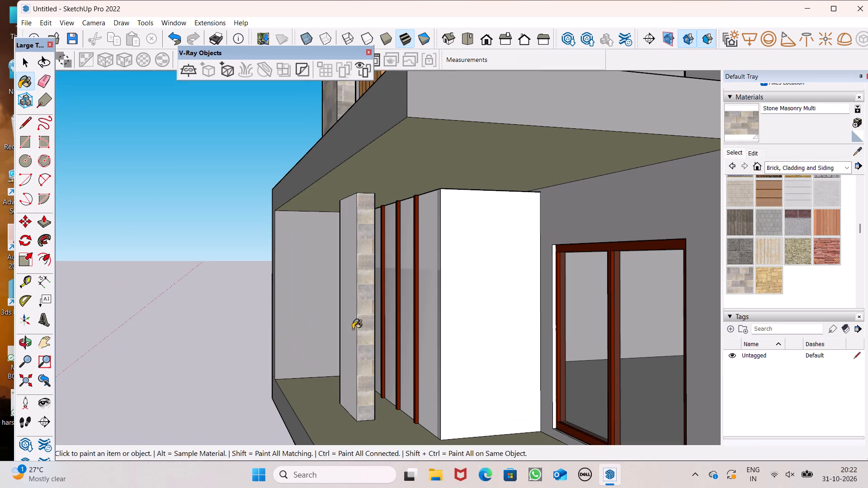
left_click(353, 328)
scroll(373, 330, "up", 1)
middle_click_drag(373, 329, 297, 335)
scroll(340, 362, "up", 2)
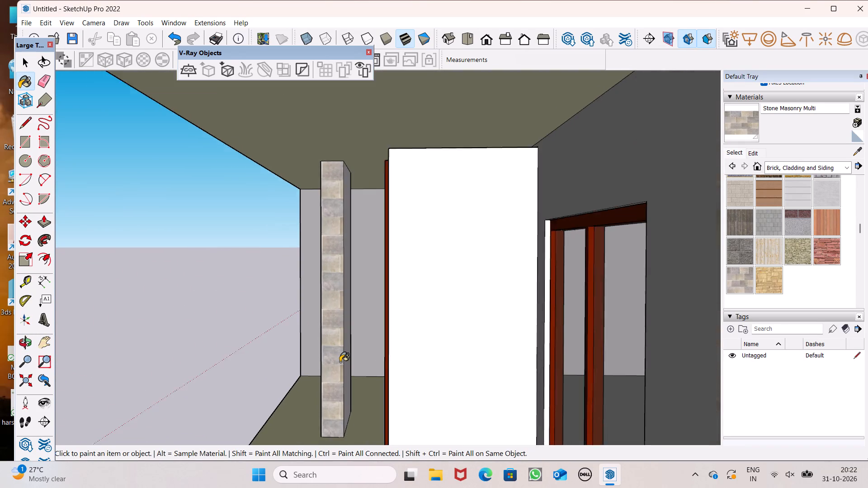
scroll(340, 362, "up", 5)
left_click(352, 348)
scroll(340, 353, "up", 1)
middle_click_drag(340, 352, 843, 324)
scroll(494, 303, "up", 1)
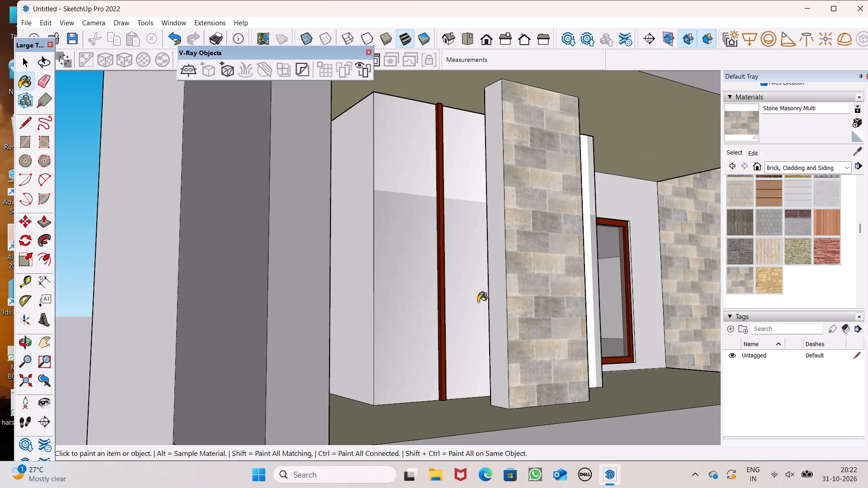
left_click(492, 295)
Examine the facade from several angles to judge the stone panels and find balcony panels still unpainted.
scroll(481, 329, "down", 8)
scroll(449, 361, "down", 6)
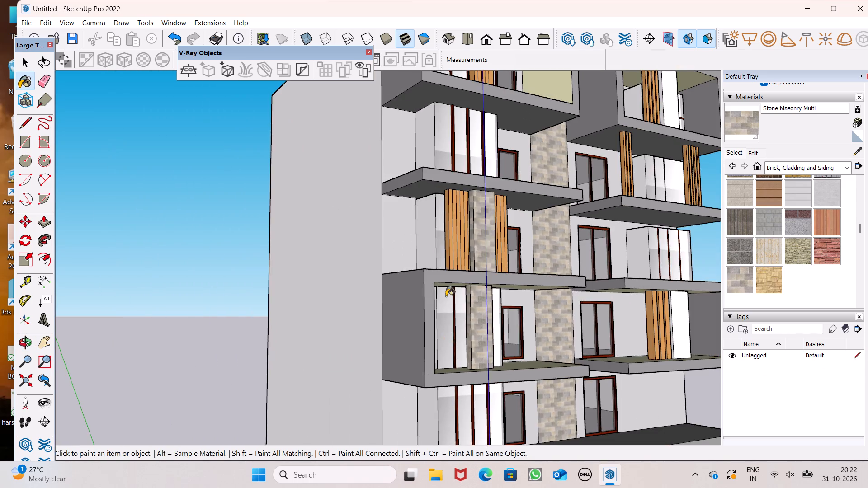
scroll(463, 160, "up", 6)
scroll(463, 134, "down", 7)
middle_click_drag(488, 236, 491, 333)
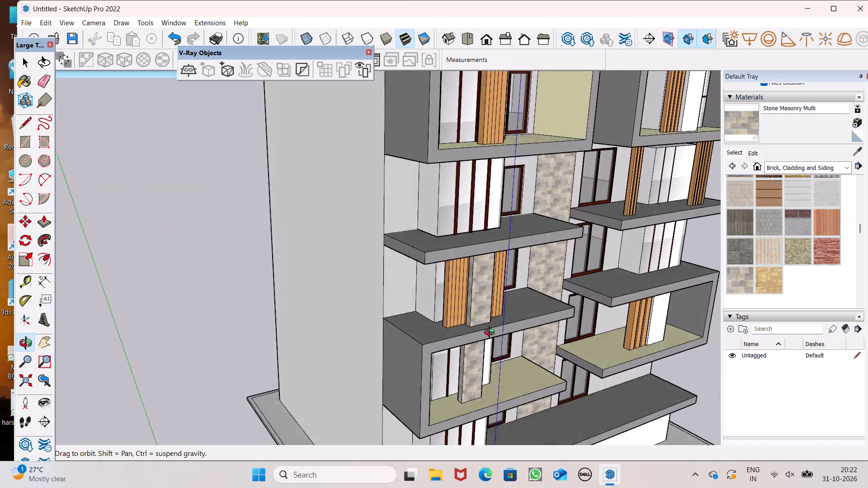
middle_click_drag(491, 333, 500, 346)
scroll(450, 248, "down", 4)
scroll(474, 334, "up", 1)
middle_click_drag(469, 311, 459, 281)
scroll(410, 264, "down", 3)
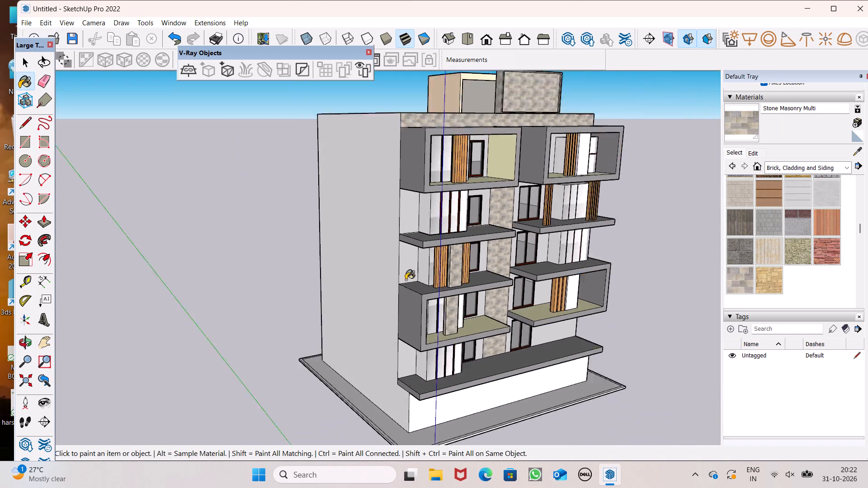
scroll(406, 280, "down", 2)
scroll(633, 270, "up", 8)
middle_click_drag(509, 246, 438, 361)
scroll(442, 355, "up", 2)
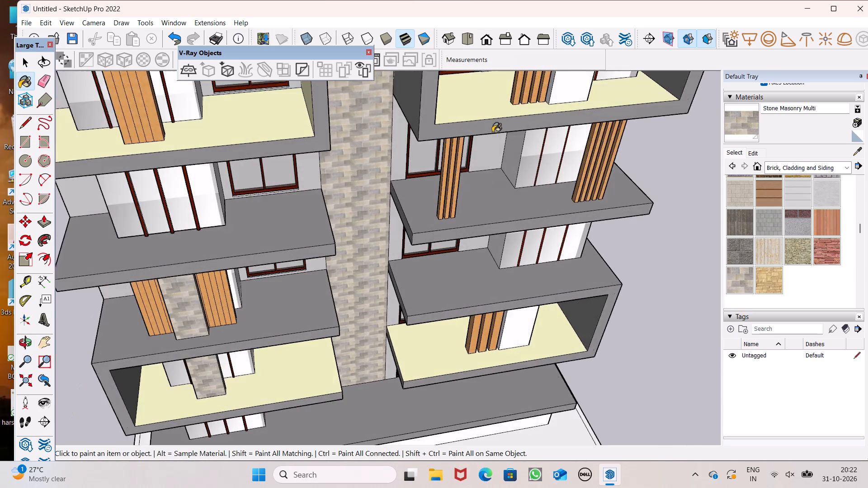
Paint the front face and inner side face of the white panel in the right bay's top framed balcony with Stone Masonry Multi.
scroll(481, 230, "down", 5)
scroll(594, 89, "up", 6)
left_click(487, 140)
middle_click_drag(495, 160, 531, 197)
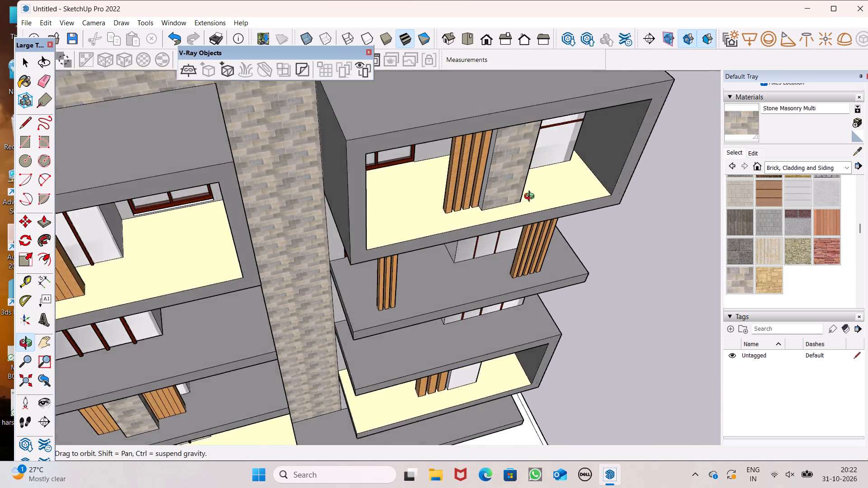
middle_click_drag(531, 197, 564, 186)
scroll(510, 160, "up", 7)
left_click(463, 173)
scroll(463, 147, "down", 6)
Paint the outer side face and back face of that top-balcony panel with Stone Masonry Multi.
middle_click_drag(500, 163, 202, 89)
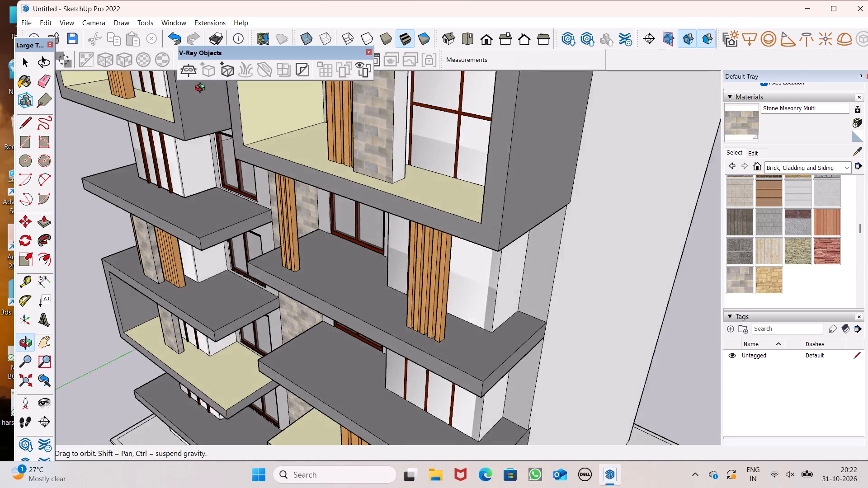
middle_click_drag(202, 89, 195, 92)
scroll(316, 123, "up", 4)
left_click(420, 178)
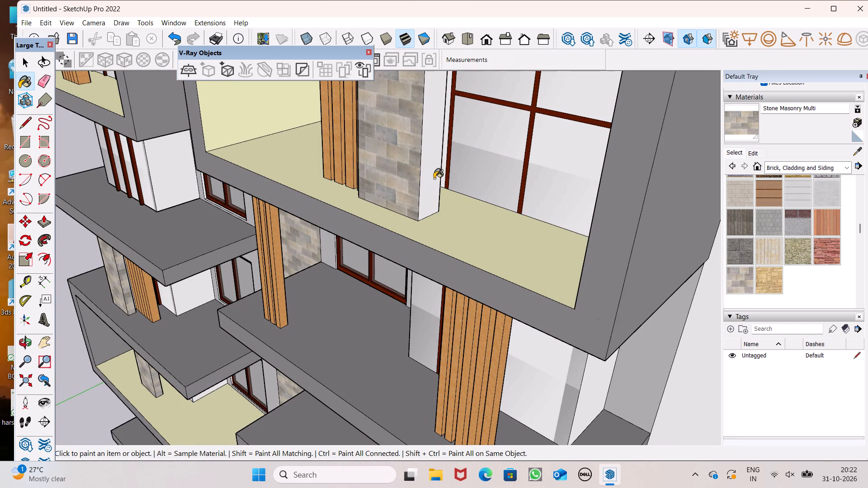
left_click(434, 178)
scroll(452, 225, "up", 10)
middle_click_drag(420, 183, 204, 252)
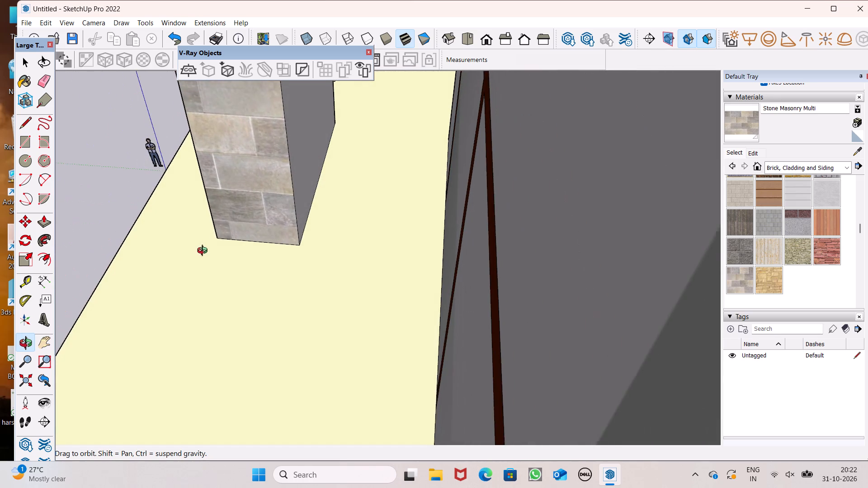
middle_click_drag(204, 252, 206, 250)
left_click(301, 141)
middle_click_drag(288, 201, 627, 117)
scroll(626, 122, "up", 1)
scroll(578, 150, "down", 9)
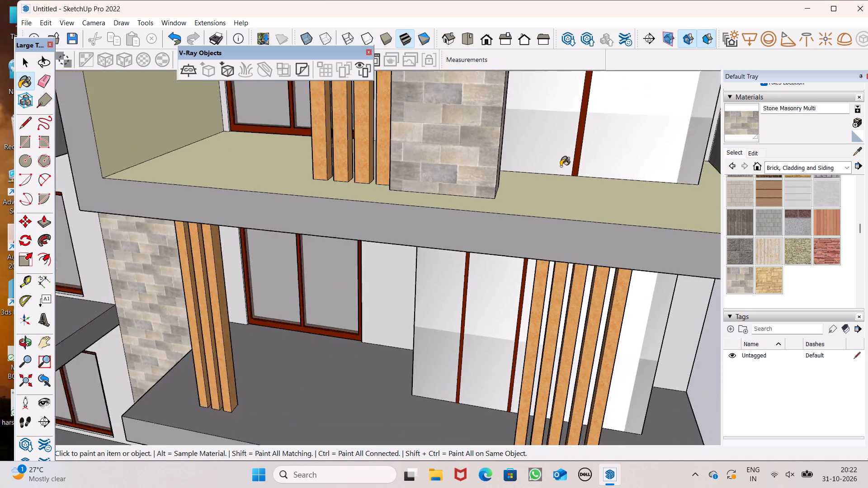
Examine the whole front facade from near and far for balcony panels that are still unpainted.
scroll(561, 166, "down", 8)
middle_click_drag(509, 235, 602, 174)
scroll(602, 174, "up", 1)
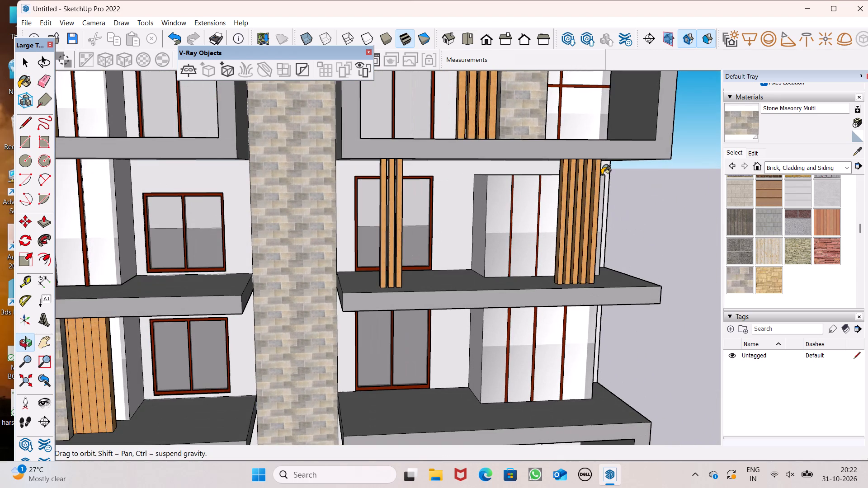
scroll(589, 174, "down", 9)
middle_click_drag(491, 272, 439, 268)
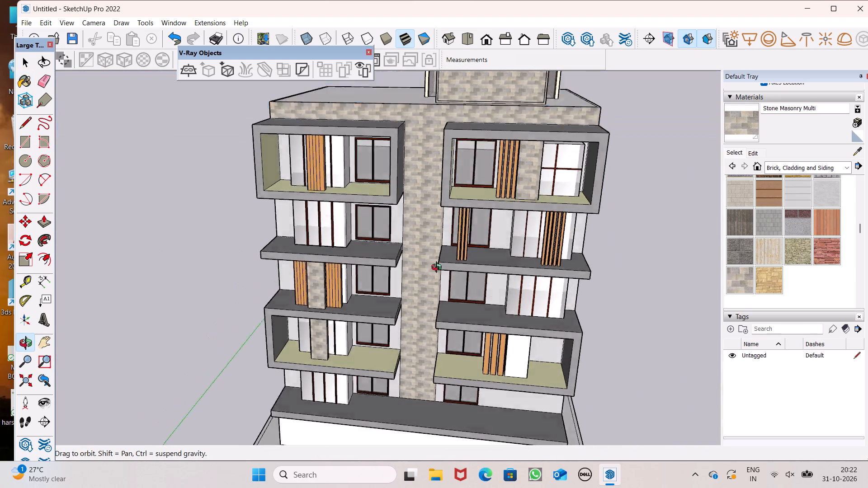
middle_click_drag(439, 268, 470, 283)
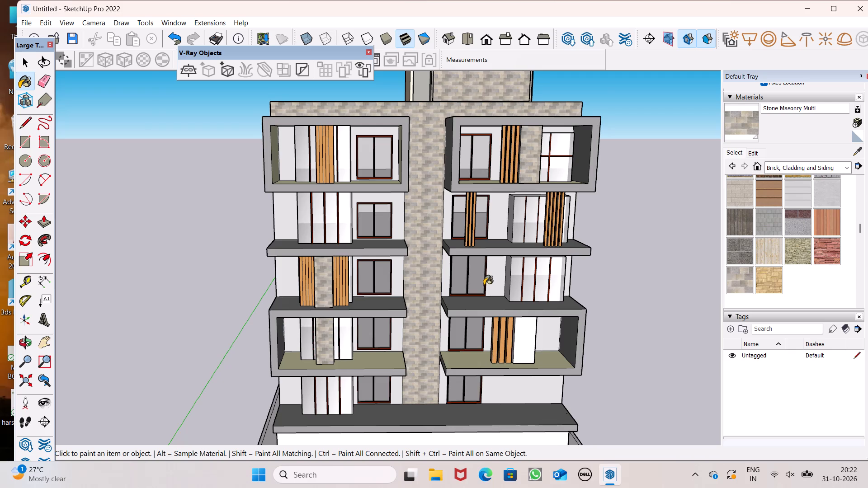
scroll(512, 271, "down", 11)
scroll(367, 380, "up", 7)
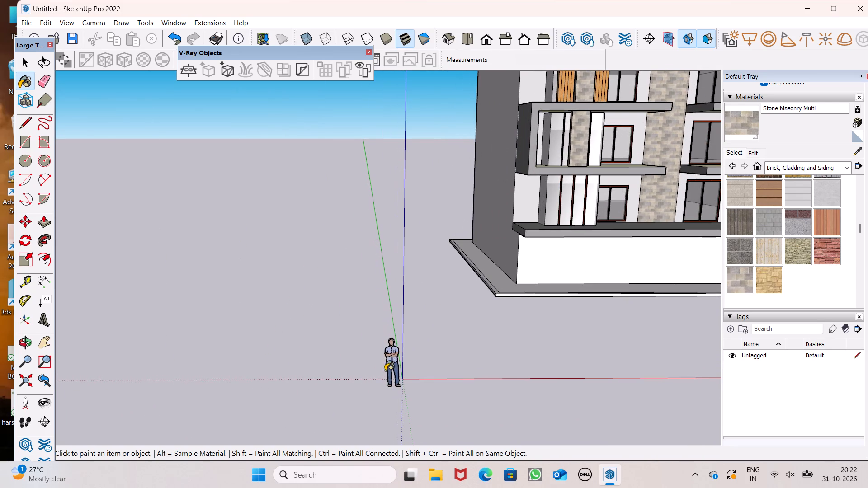
scroll(443, 377, "up", 9)
scroll(412, 310, "down", 7)
scroll(339, 258, "down", 6)
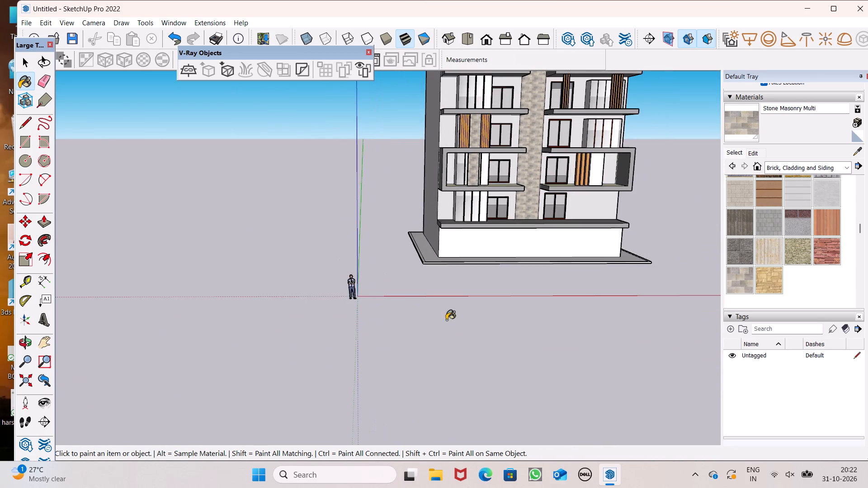
middle_click_drag(444, 302, 406, 347)
scroll(358, 390, "down", 5)
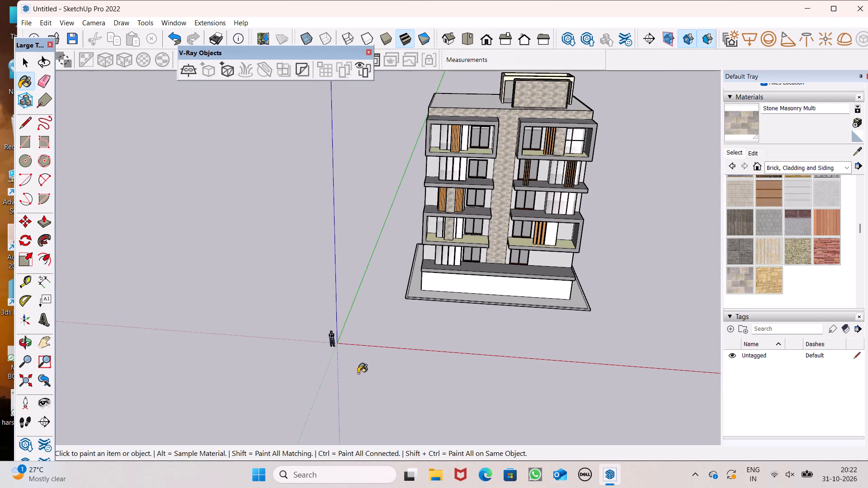
scroll(367, 378, "down", 5)
Paint the front and slat-side faces of the white panel in the right bay's lower framed balcony with Stone Masonry Multi.
scroll(472, 244, "up", 7)
middle_click_drag(457, 347, 456, 347)
scroll(456, 348, "up", 1)
middle_click_drag(456, 347, 475, 273)
scroll(486, 323, "up", 5)
scroll(613, 279, "up", 6)
scroll(505, 316, "up", 8)
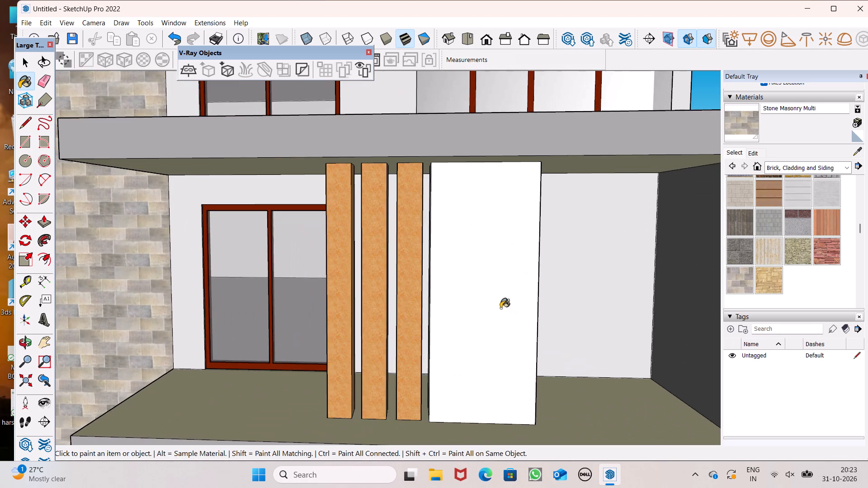
left_click(500, 308)
scroll(480, 294, "down", 3)
middle_click_drag(400, 331, 567, 332)
scroll(567, 338, "up", 6)
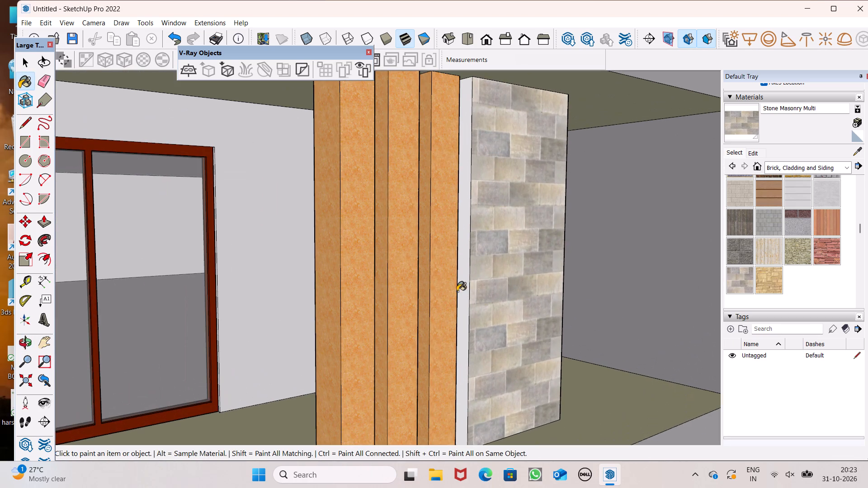
left_click(465, 279)
scroll(472, 236, "down", 5)
Paint the outer side face of that lower-balcony panel with Stone Masonry Multi.
middle_click_drag(514, 240, 115, 281)
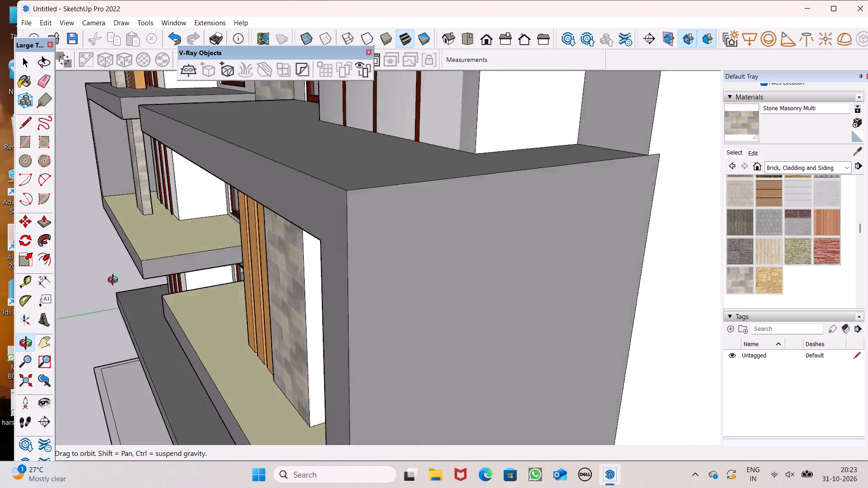
middle_click_drag(115, 281, 134, 239)
scroll(222, 252, "up", 5)
scroll(321, 272, "down", 6)
scroll(470, 284, "down", 4)
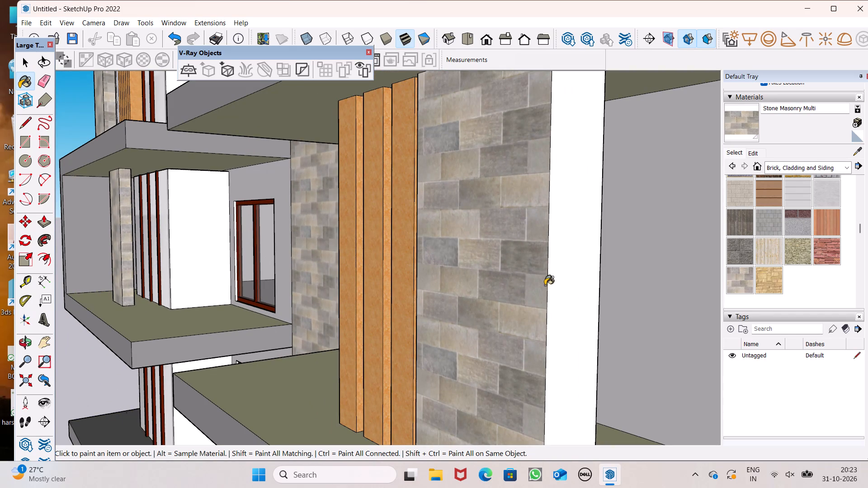
left_click_drag(552, 274, 547, 276)
left_click(569, 280)
scroll(509, 260, "down", 5)
middle_click_drag(538, 278, 431, 325)
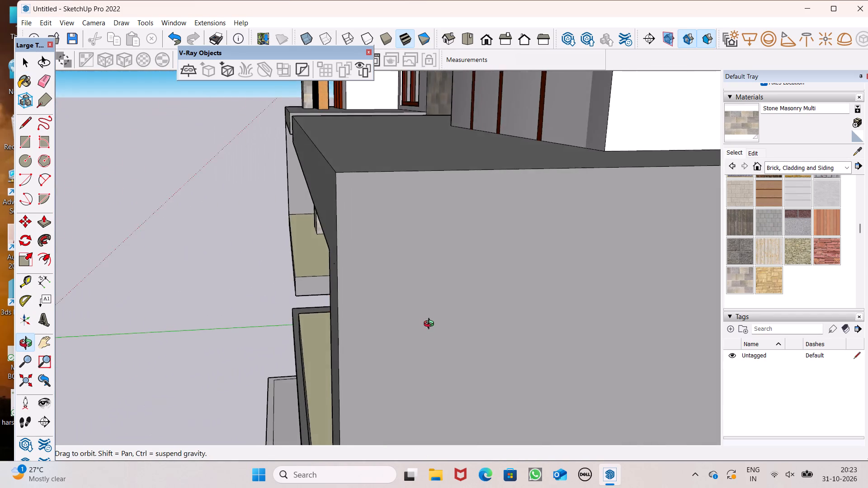
middle_click_drag(431, 325, 491, 308)
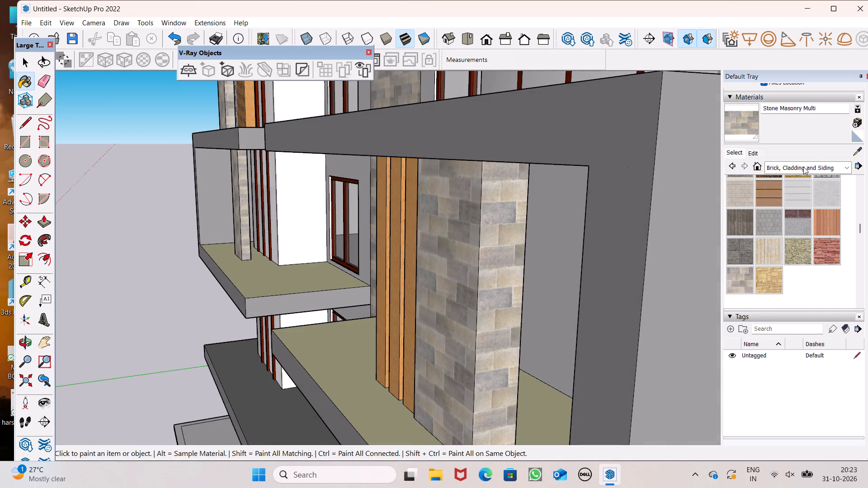
Paint the back face of the same lower-balcony panel with Stone Masonry Multi.
scroll(802, 167, "up", 14)
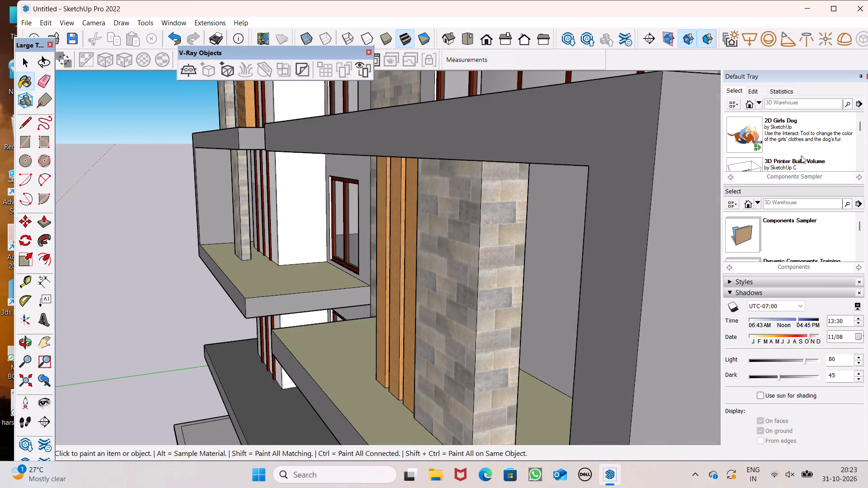
scroll(502, 253, "up", 6)
middle_click_drag(518, 320, 442, 333)
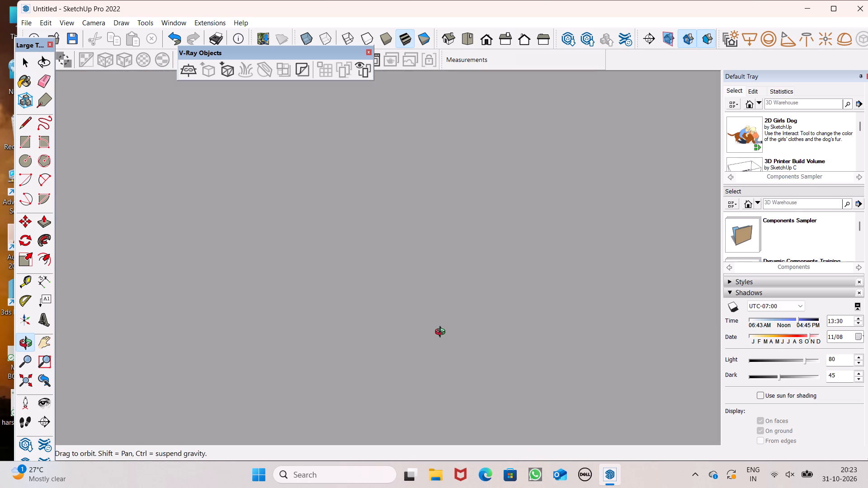
middle_click_drag(442, 333, 505, 274)
scroll(505, 273, "up", 9)
scroll(526, 309, "up", 1)
middle_click_drag(525, 312, 389, 382)
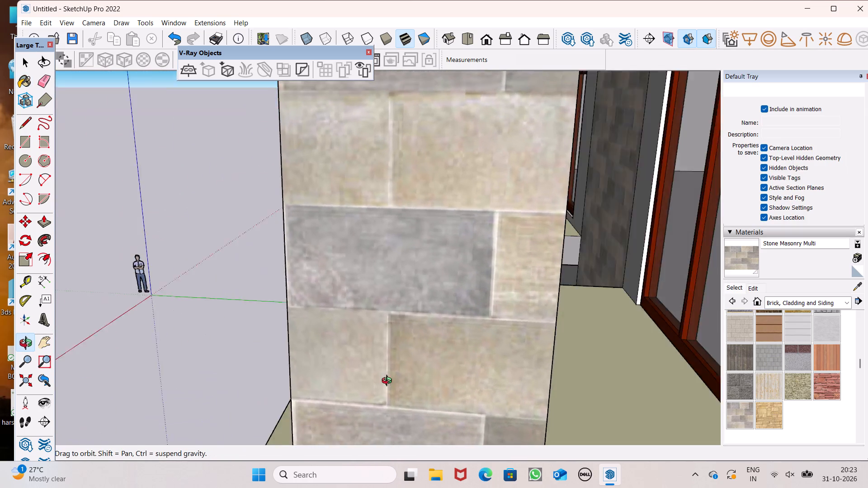
middle_click_drag(389, 382, 276, 350)
left_click_drag(607, 335, 603, 334)
Paint the white ground-floor front wall with Color M03 from the Colors collection.
middle_click_drag(476, 334, 861, 323)
scroll(867, 343, "up", 1)
scroll(608, 275, "down", 7)
scroll(534, 259, "down", 20)
middle_click_drag(475, 267, 575, 267)
scroll(514, 235, "down", 10)
middle_click_drag(514, 268, 579, 259)
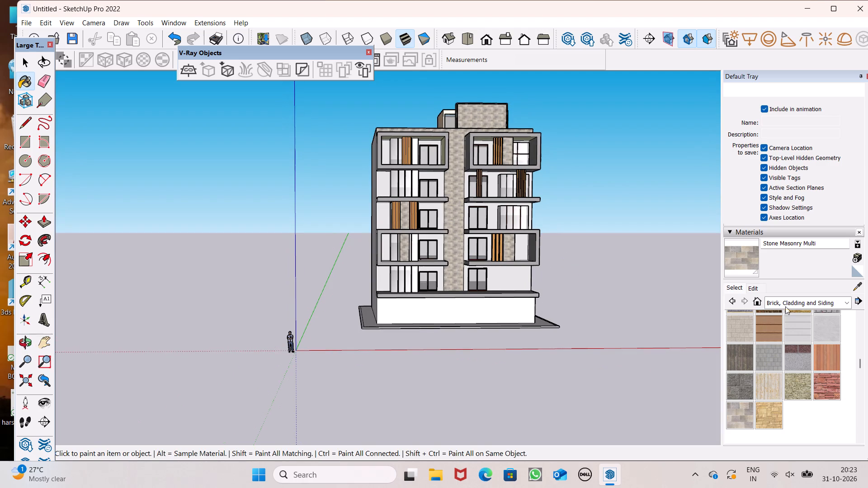
left_click(784, 300)
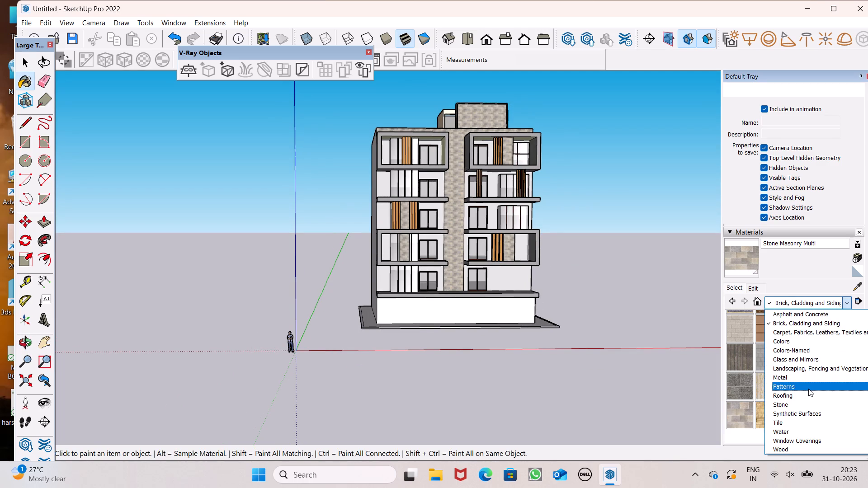
scroll(808, 389, "down", 6)
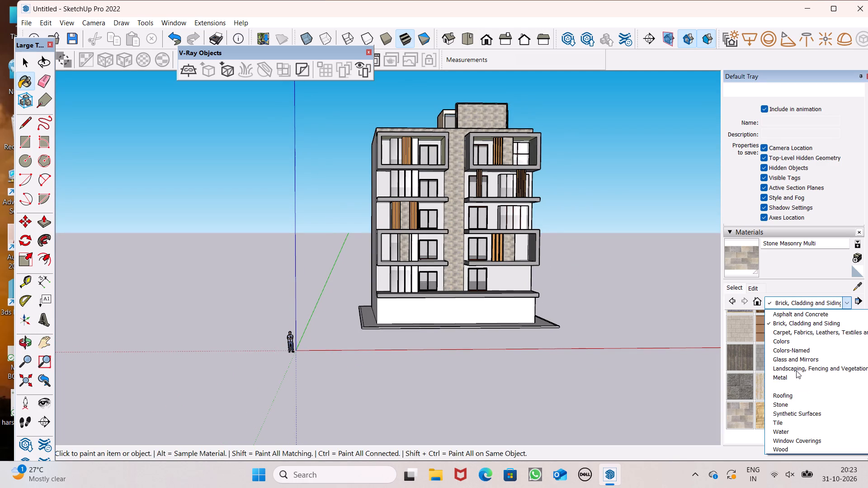
scroll(790, 371, "down", 1)
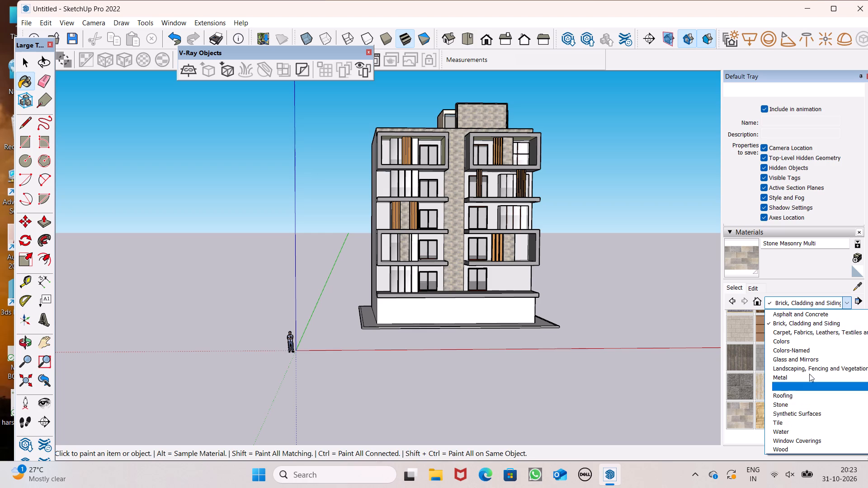
left_click(816, 345)
scroll(789, 354, "down", 4)
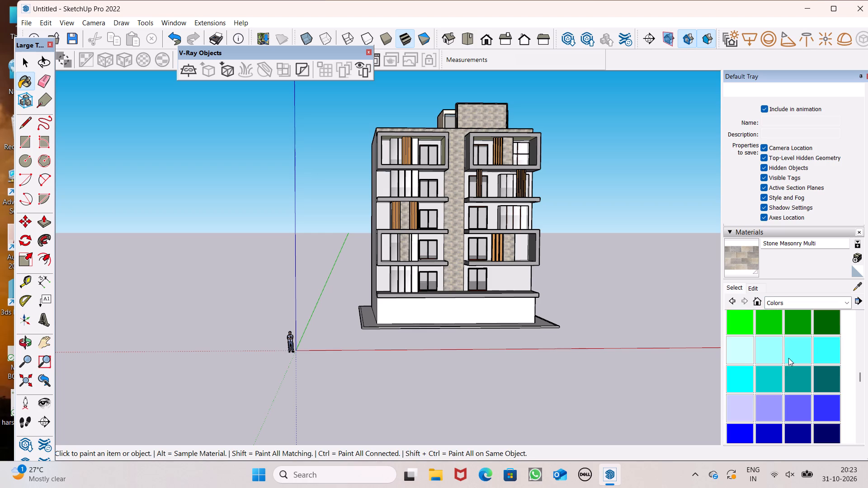
scroll(788, 358, "down", 12)
scroll(782, 356, "up", 2)
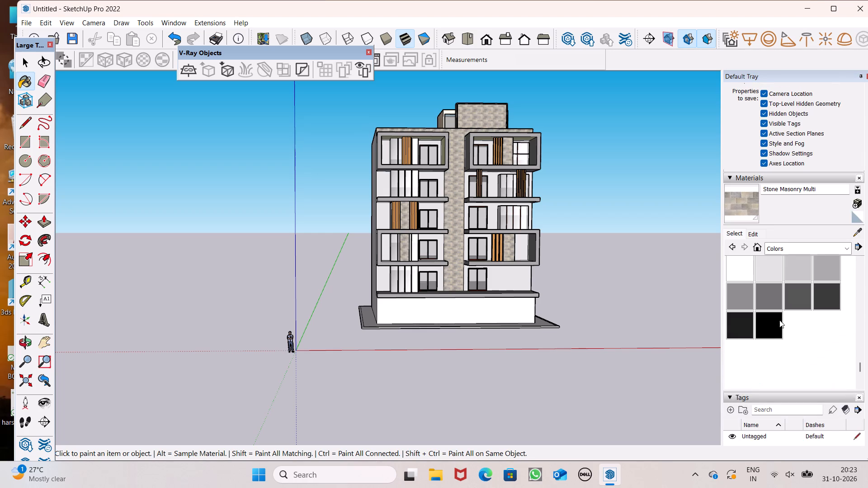
scroll(782, 319, "up", 2)
scroll(787, 325, "down", 2)
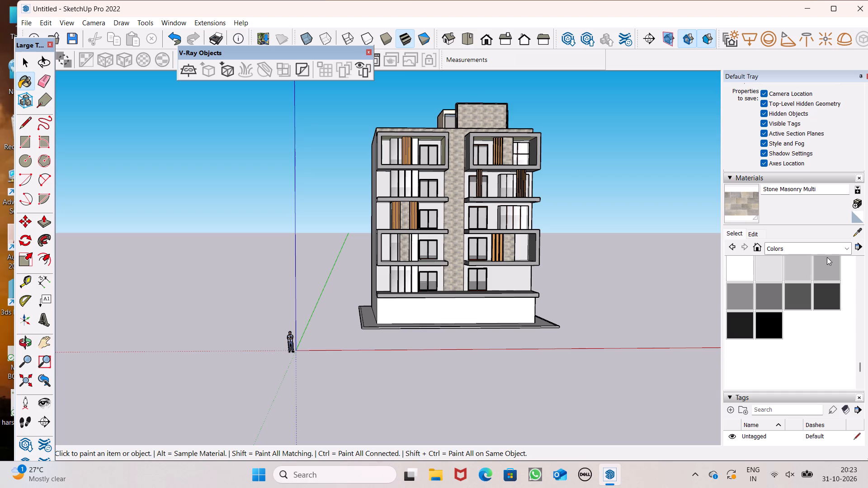
left_click(827, 257)
scroll(432, 286, "up", 6)
left_click(413, 325)
Paint the building's large white side wall beside the left bay with Color M03.
middle_click_drag(380, 343, 612, 348)
scroll(612, 348, "up", 1)
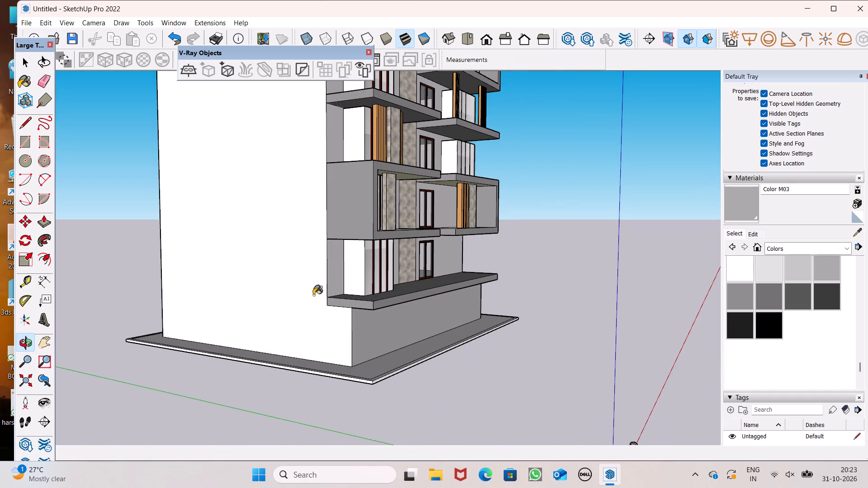
left_click(297, 230)
Paint the white side faces of the left bay's projecting window boxes with Color M03.
left_click(347, 271)
left_click(362, 124)
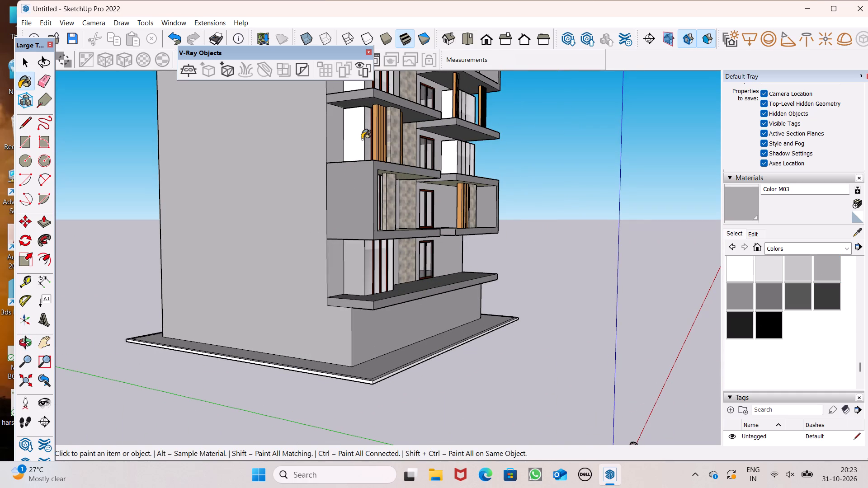
scroll(377, 247, "down", 7)
scroll(358, 183, "up", 7)
left_click(380, 158)
Paint the white side faces of the right bay's two middle window boxes with Color M03.
scroll(442, 159, "down", 6)
scroll(500, 212, "up", 2)
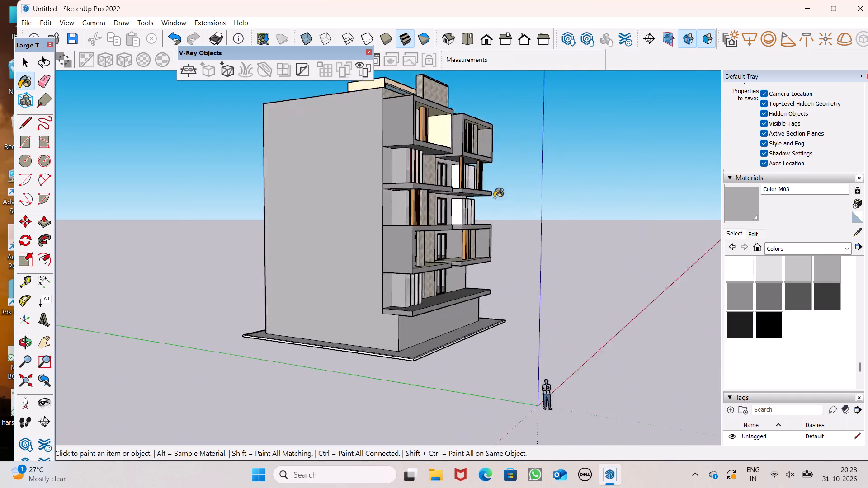
scroll(494, 198, "up", 13)
left_click(453, 166)
left_click(460, 260)
scroll(494, 179, "down", 7)
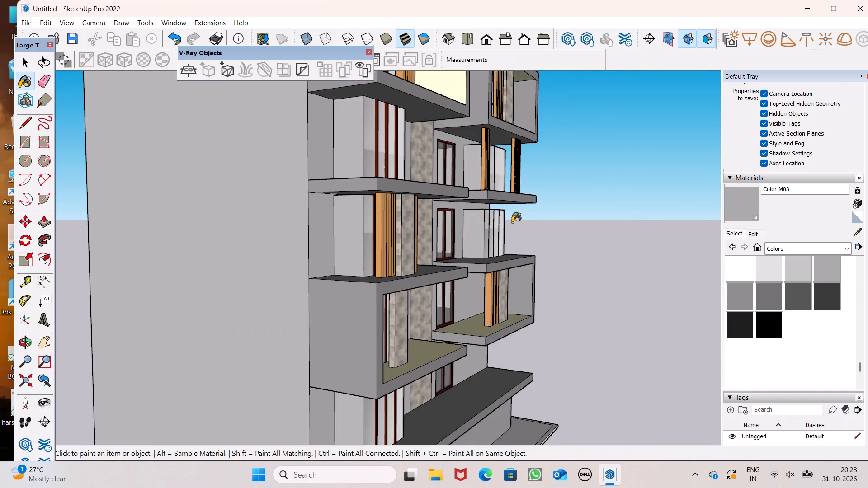
Paint the opposite white side wall, beside the right bay, with Color M03.
middle_click_drag(524, 241, 0, 363)
scroll(182, 257, "down", 8)
middle_click_drag(244, 299, 105, 329)
scroll(105, 331, "up", 1)
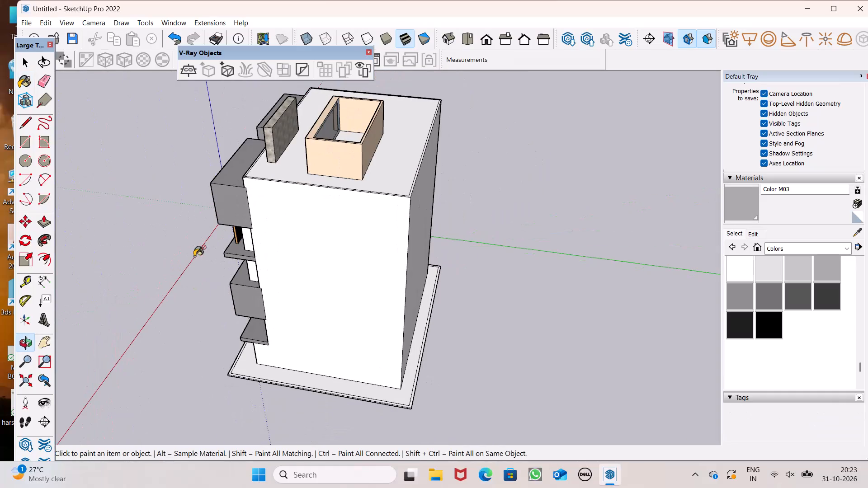
left_click_drag(320, 235, 325, 238)
Paint the building's white rear wall with Color M03.
middle_click_drag(437, 243, 202, 225)
scroll(201, 225, "up", 1)
left_click(342, 199)
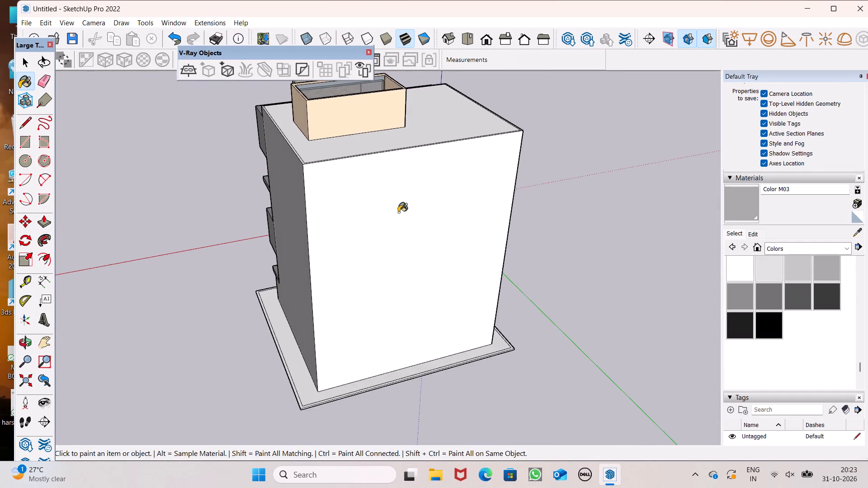
Draw a short line from an inner corner of the rooftop room's rim to close its open top with a face.
scroll(407, 230, "down", 6)
middle_click_drag(408, 218, 448, 327)
scroll(347, 214, "up", 9)
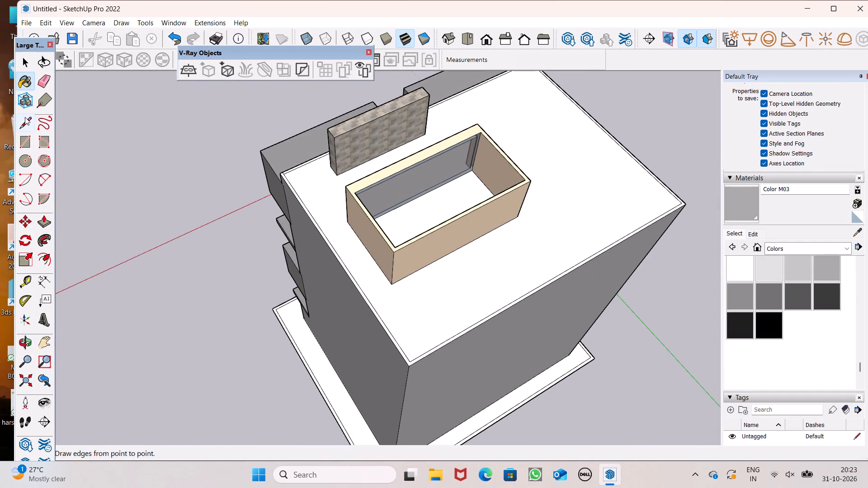
left_click(25, 117)
scroll(379, 171, "up", 6)
scroll(304, 199, "up", 6)
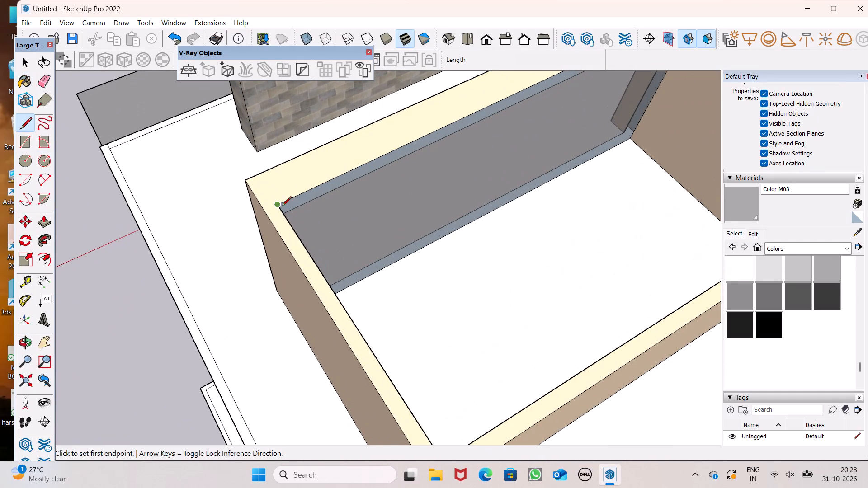
left_click(282, 206)
left_click(295, 195)
scroll(408, 253, "down", 7)
key("space")
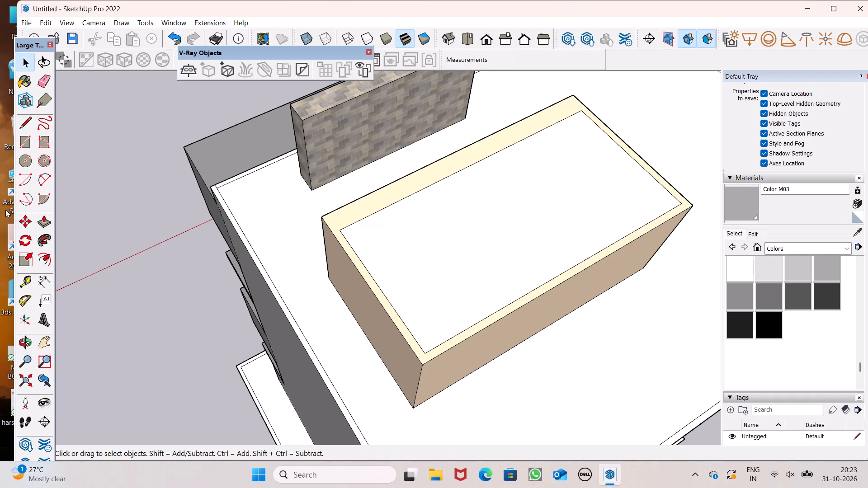
Push/Pull the new face over the rooftop room by 6" with a new starting face to form a roof slab.
left_click_drag(40, 218, 45, 218)
middle_click_drag(438, 258, 506, 253)
left_click_drag(506, 247, 508, 260)
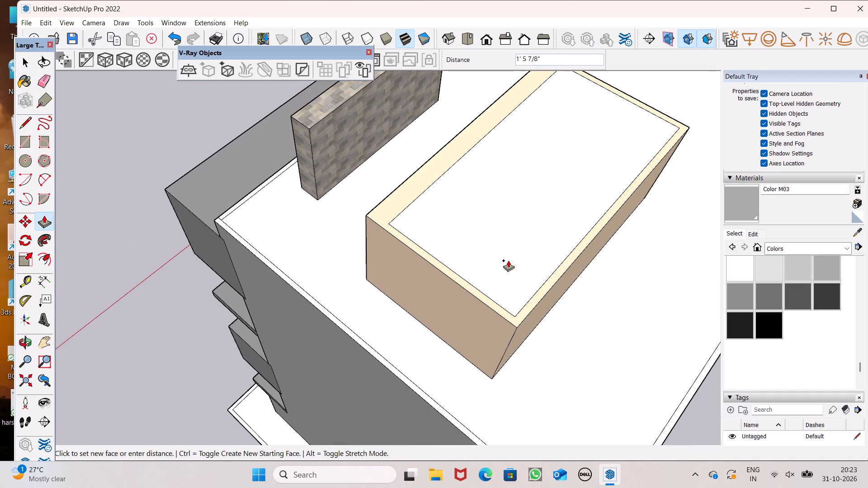
left_click_drag(508, 260, 509, 261)
key("6")
key("shift+quotedbl")
key("Return")
scroll(483, 256, "down", 7)
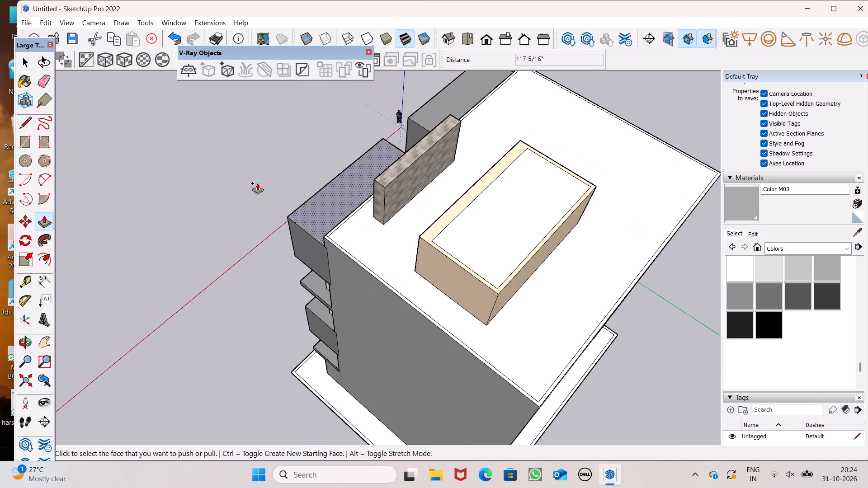
Erase the inner rectangle's edges on the rooftop room's top to leave one continuous roof face.
left_click(47, 77)
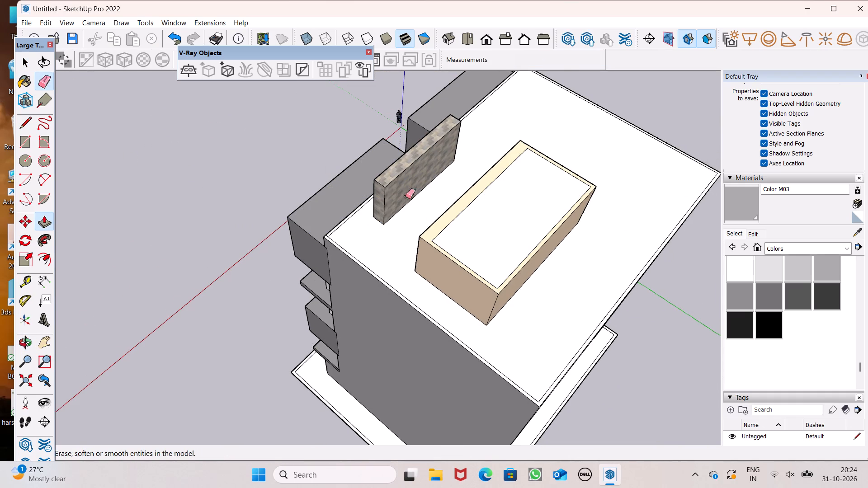
scroll(423, 202, "up", 6)
left_click_drag(410, 261, 414, 265)
left_click_drag(443, 226, 448, 234)
left_click_drag(585, 300, 592, 299)
scroll(544, 258, "down", 5)
scroll(611, 199, "up", 5)
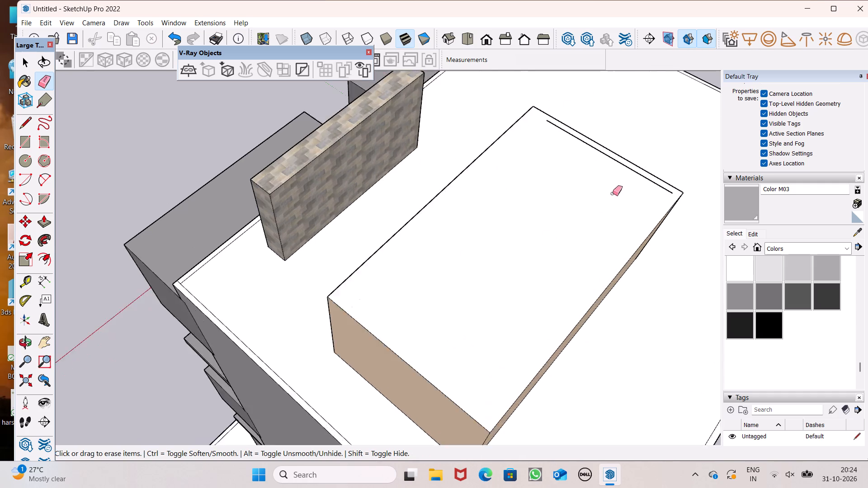
scroll(613, 193, "up", 2)
left_click(647, 174)
Paint the rooftop room's white top face with Color D01.
scroll(808, 290, "up", 3)
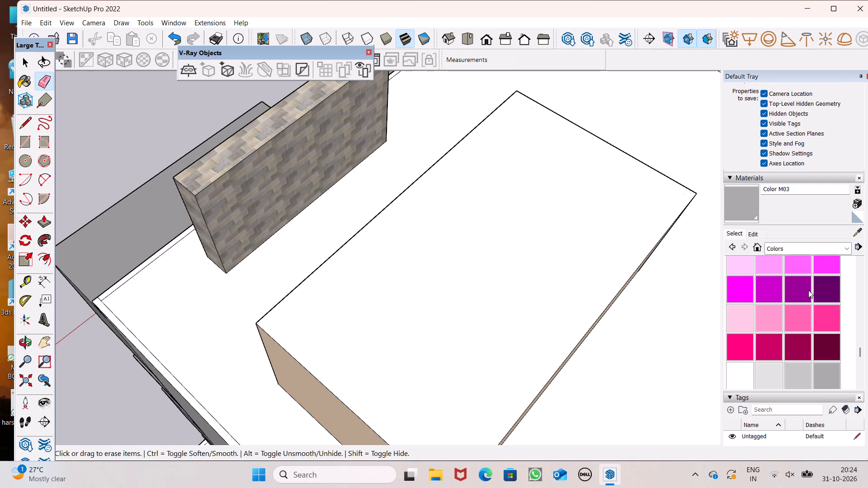
scroll(808, 290, "up", 7)
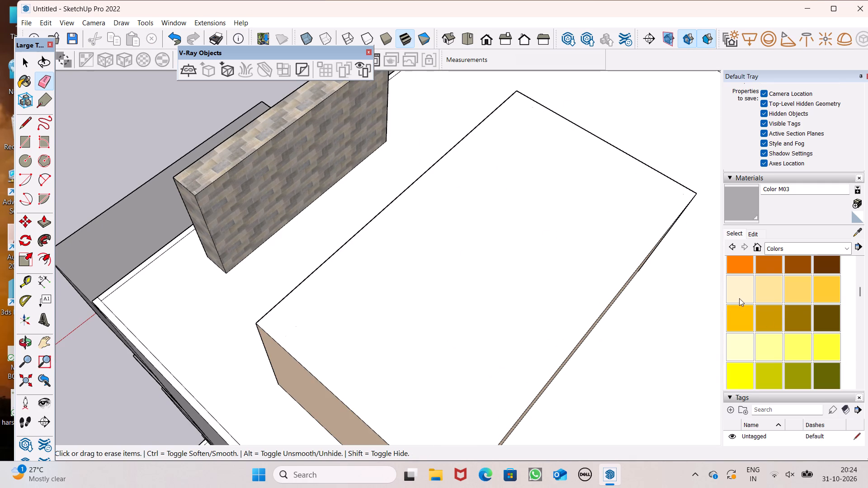
left_click(739, 295)
left_click_drag(743, 357, 738, 353)
left_click(551, 285)
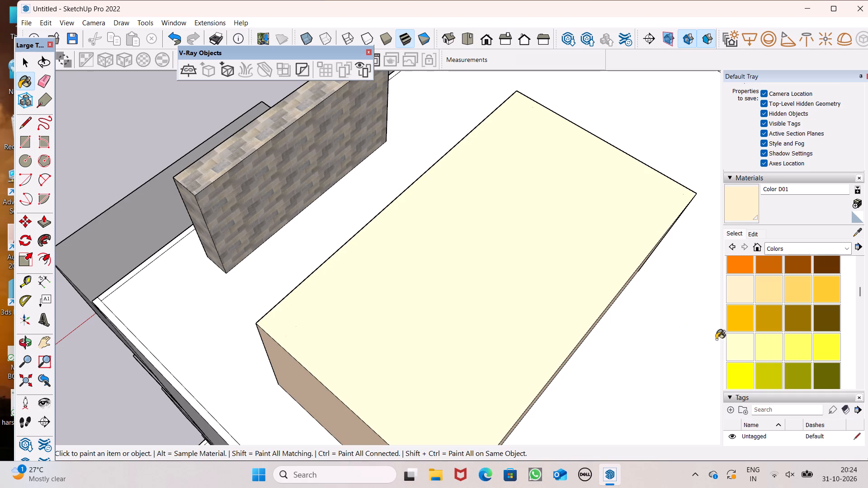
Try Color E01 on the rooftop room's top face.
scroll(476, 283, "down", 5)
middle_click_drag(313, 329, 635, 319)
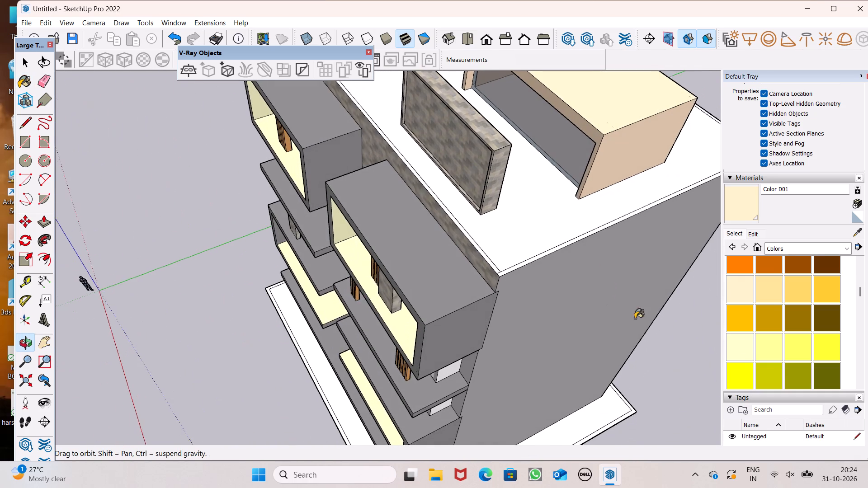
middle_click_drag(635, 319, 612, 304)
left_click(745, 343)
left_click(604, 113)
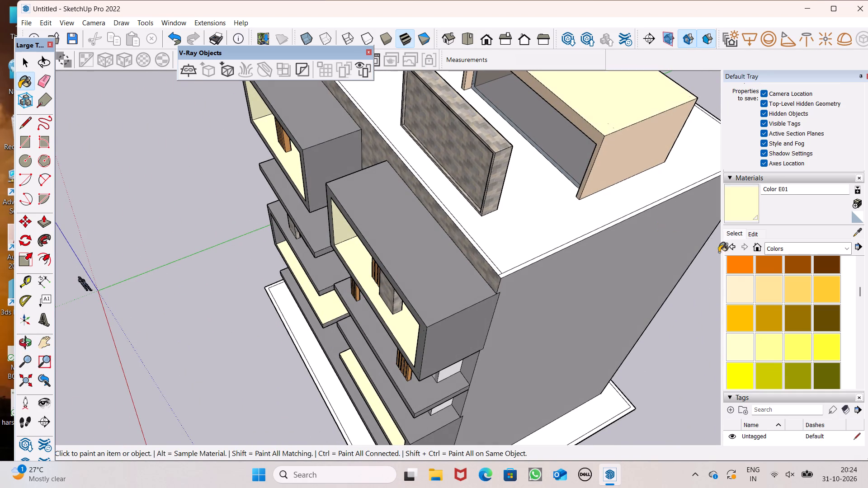
Repaint the rooftop room's top face with Color D01.
left_click(743, 280)
left_click(609, 106)
Examine the building's front facade and rooftop room from several angles and distances.
scroll(590, 180, "down", 4)
middle_click_drag(567, 199, 695, 52)
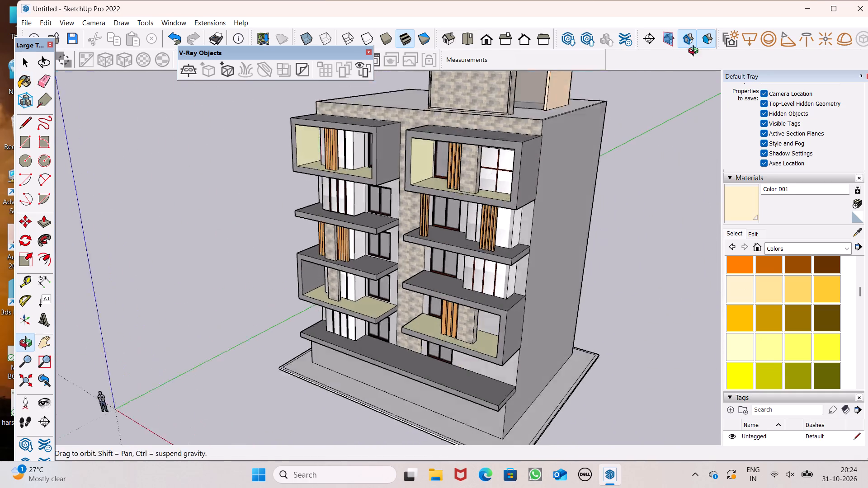
middle_click_drag(695, 52, 698, 49)
key("space")
scroll(630, 179, "down", 4)
middle_click_drag(527, 309, 614, 324)
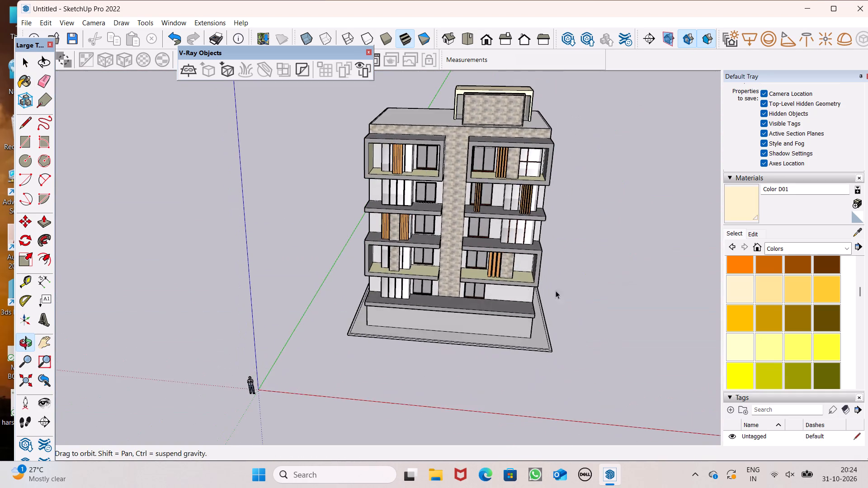
scroll(488, 282, "down", 3)
middle_click_drag(544, 300, 598, 221)
scroll(598, 203, "up", 7)
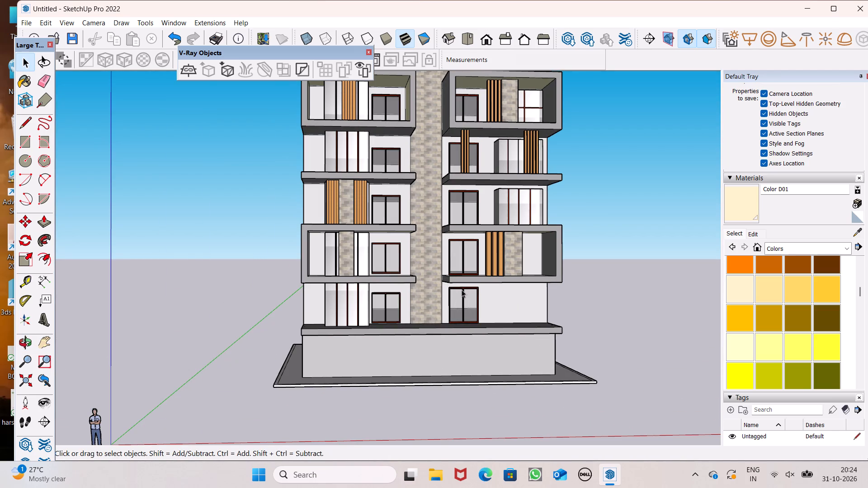
scroll(462, 298, "down", 3)
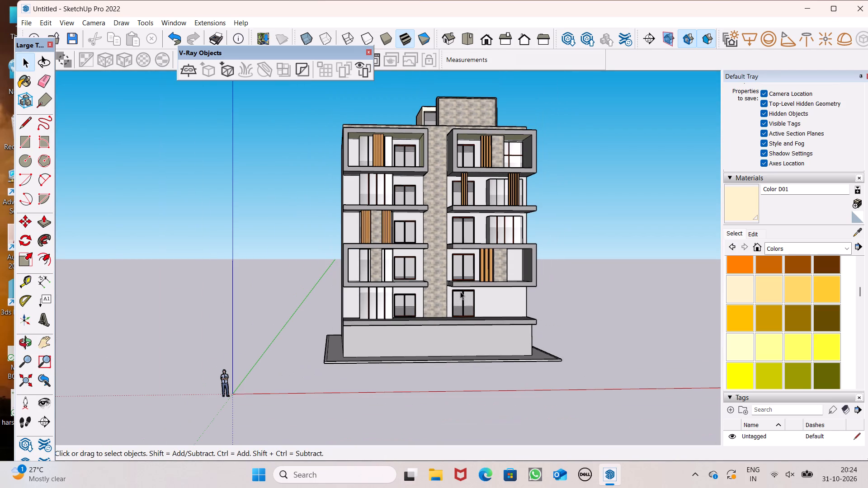
scroll(458, 286, "down", 3)
middle_click_drag(436, 266, 439, 344)
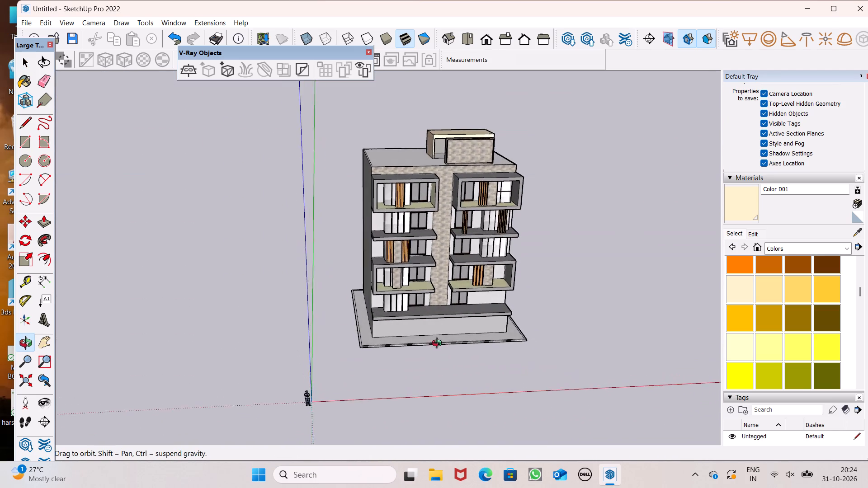
middle_click_drag(439, 344, 430, 300)
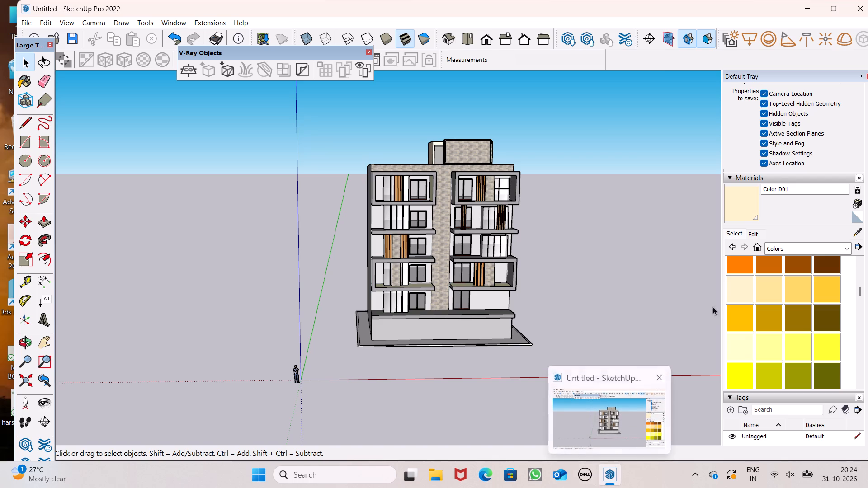
Minimize the model window and launch the Fuji app from the desktop.
left_click(811, 9)
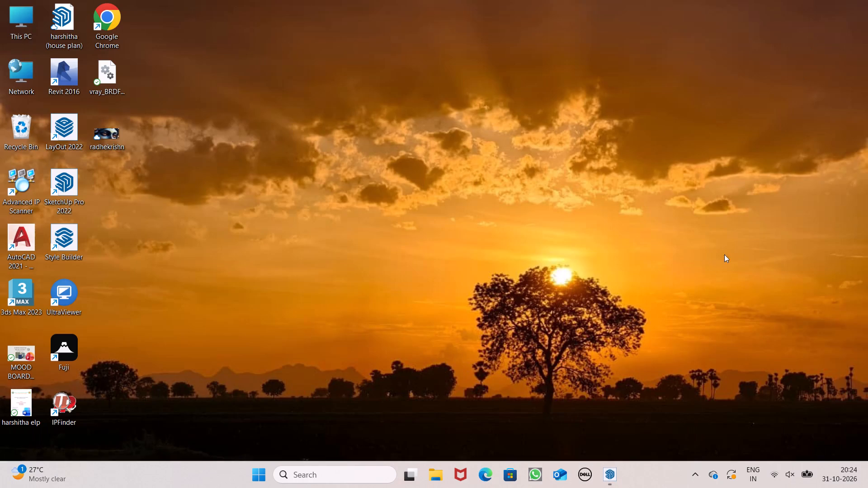
left_click(72, 349)
double_click(74, 349)
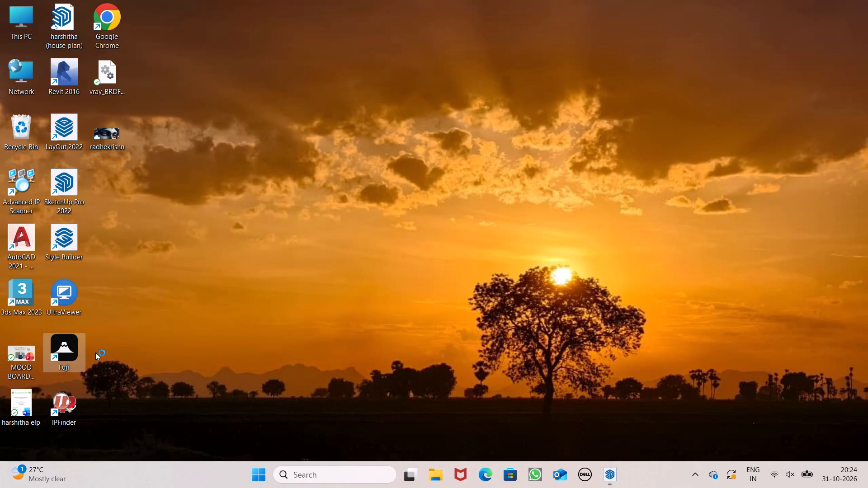
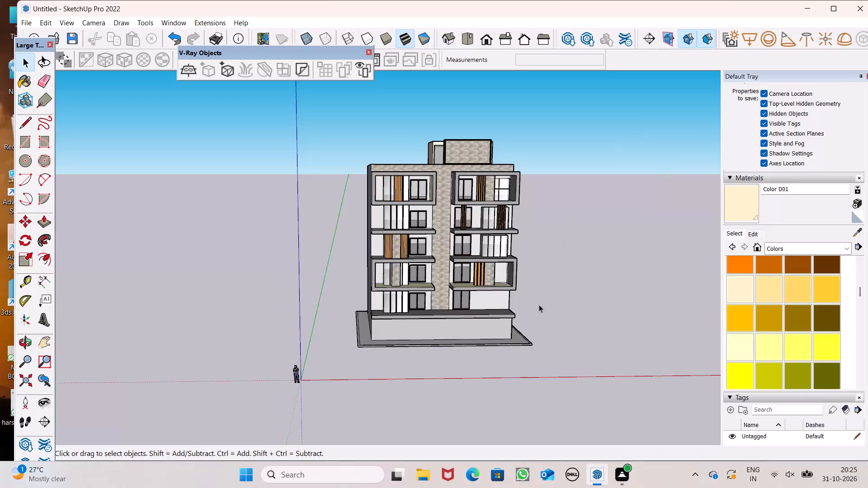
Examine the apartment building's front facade from low and raised angles, both close up and from a distance.
middle_click_drag(538, 305, 482, 264)
scroll(459, 324, "up", 1)
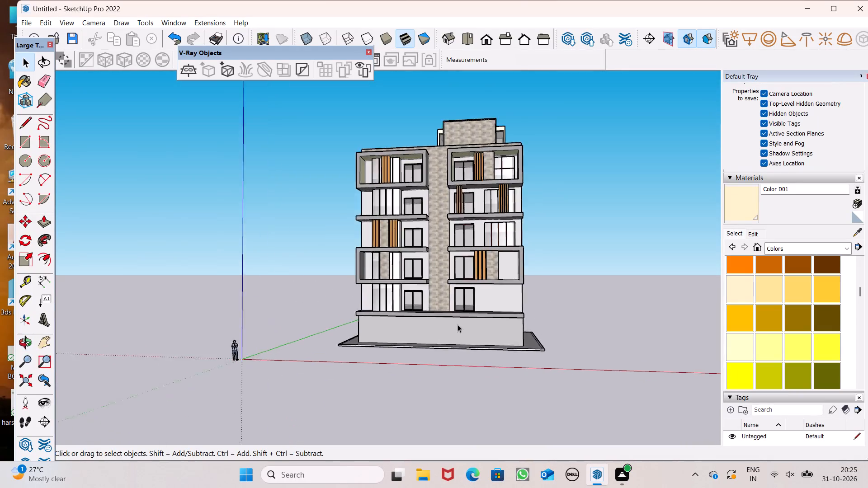
scroll(458, 324, "up", 2)
scroll(454, 339, "down", 3)
middle_click_drag(457, 343, 491, 371)
scroll(475, 265, "up", 6)
scroll(473, 295, "down", 4)
middle_click_drag(476, 319, 486, 332)
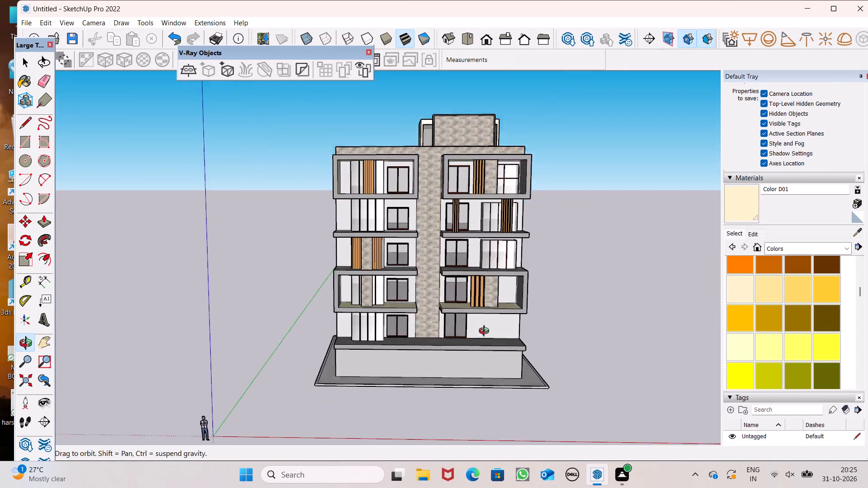
middle_click_drag(486, 332, 496, 348)
scroll(427, 187, "up", 4)
Start saving the model in the Documents folder, declining to replace Untitled.skp, and clear the suggested file name.
key("ctrl+s")
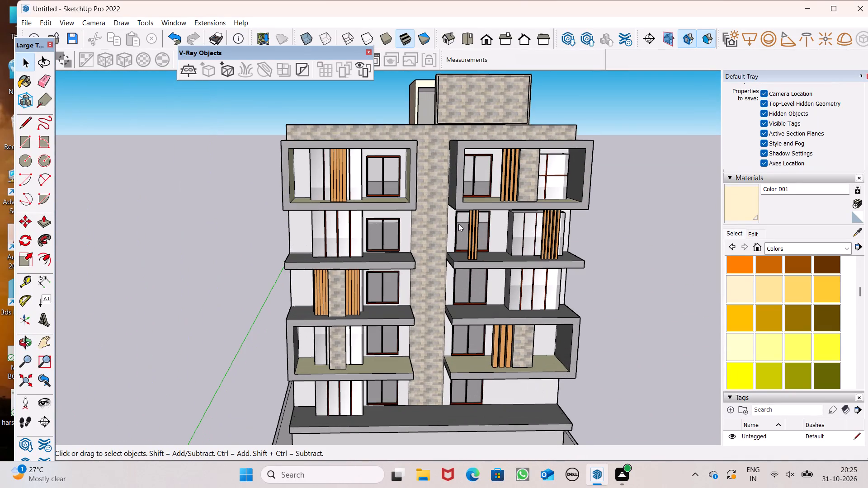
left_click(609, 328)
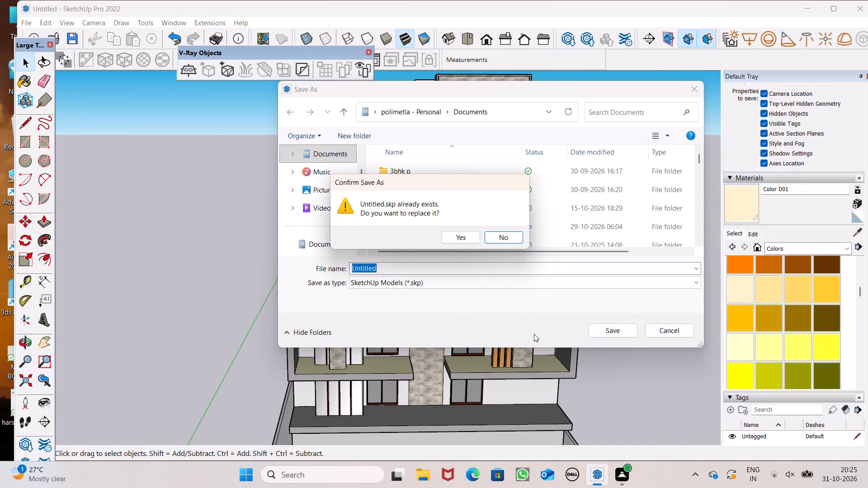
left_click(497, 237)
key("BackSpace")
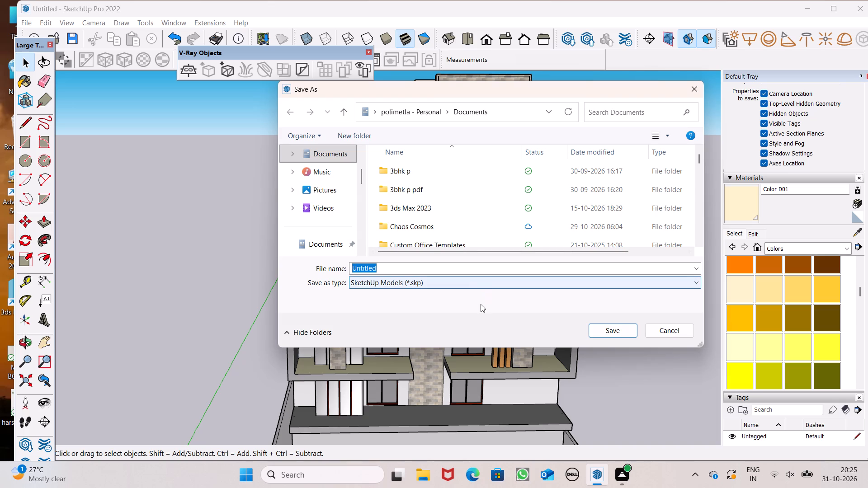
scroll(411, 230, "down", 1)
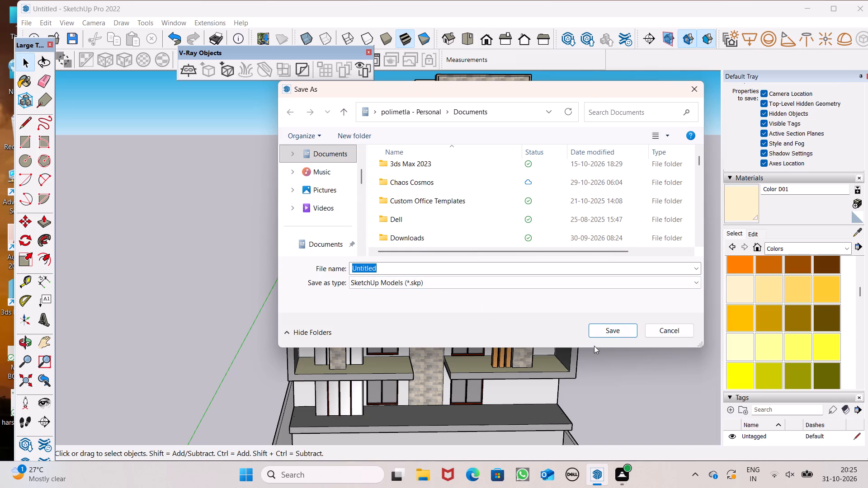
key("BackSpace")
key("BackSpace")
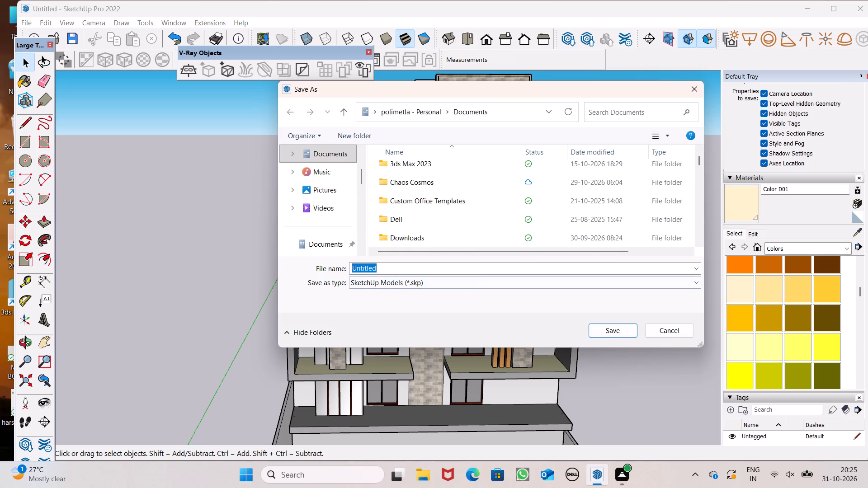
left_click(462, 270)
key("BackSpace")
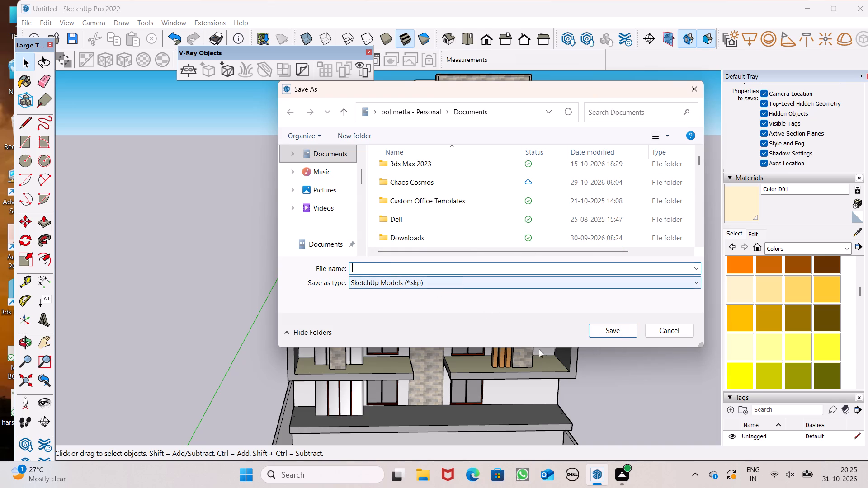
scroll(509, 284, "down", 2)
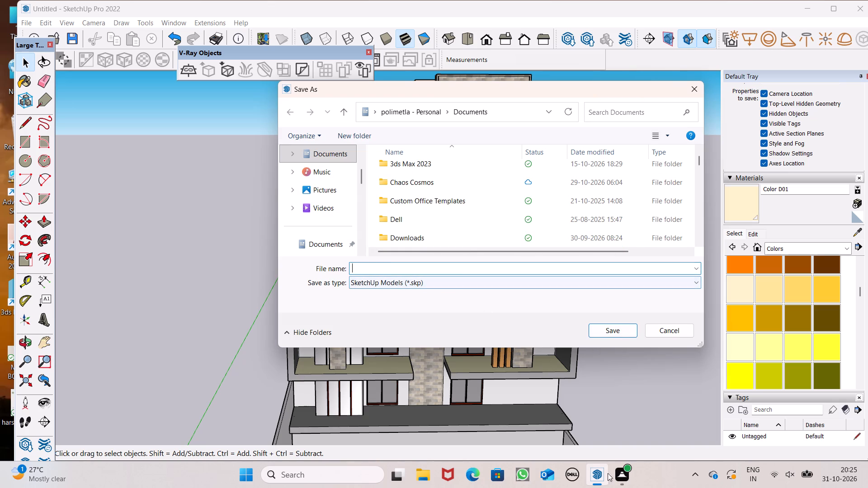
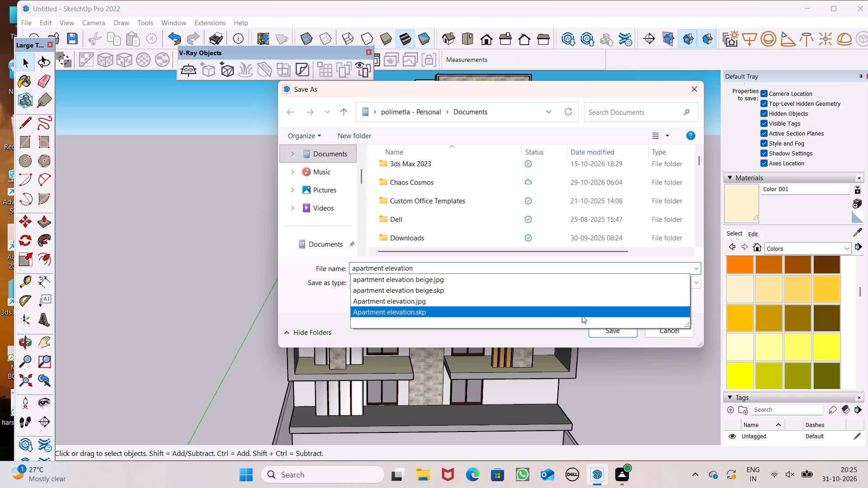
Complete the file name as "apartment elevation2" and save the model in Documents as a SketchUp model.
key("2")
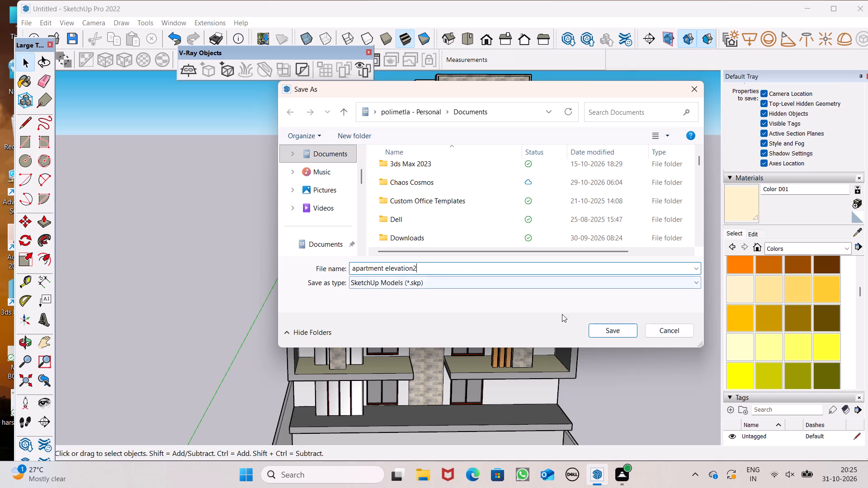
left_click(616, 335)
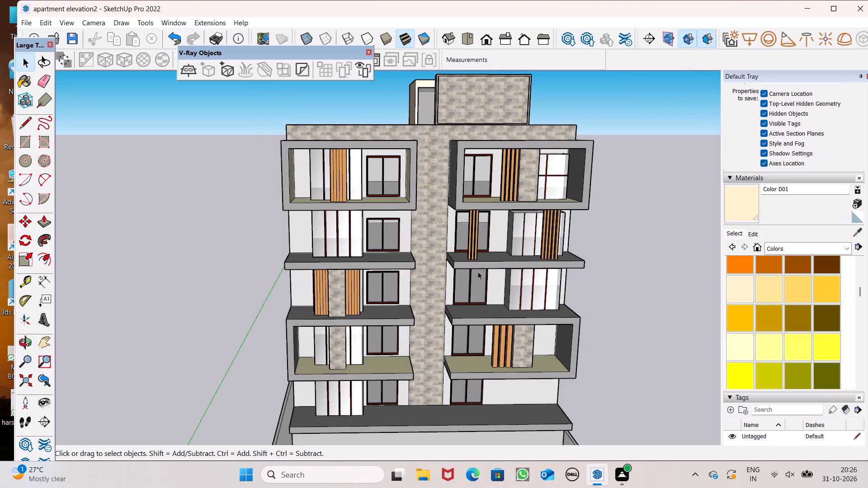
Export a front view showing the whole apartment building as a JPEG image named "apartment elevation2" in the Documents folder.
scroll(406, 219, "down", 3)
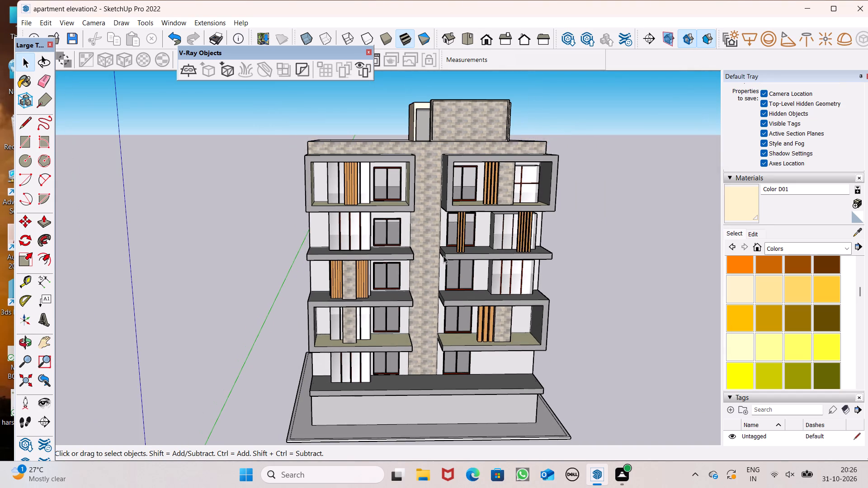
scroll(440, 235, "down", 1)
middle_click_drag(459, 258, 459, 209)
scroll(458, 201, "up", 1)
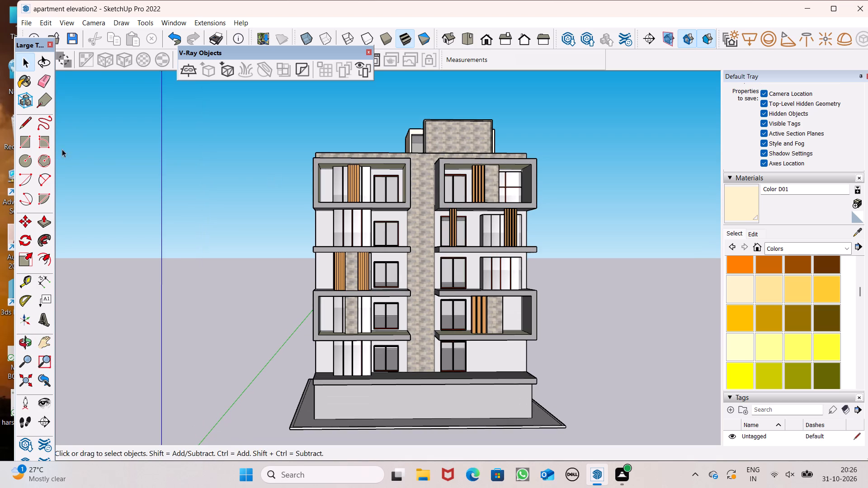
left_click(28, 27)
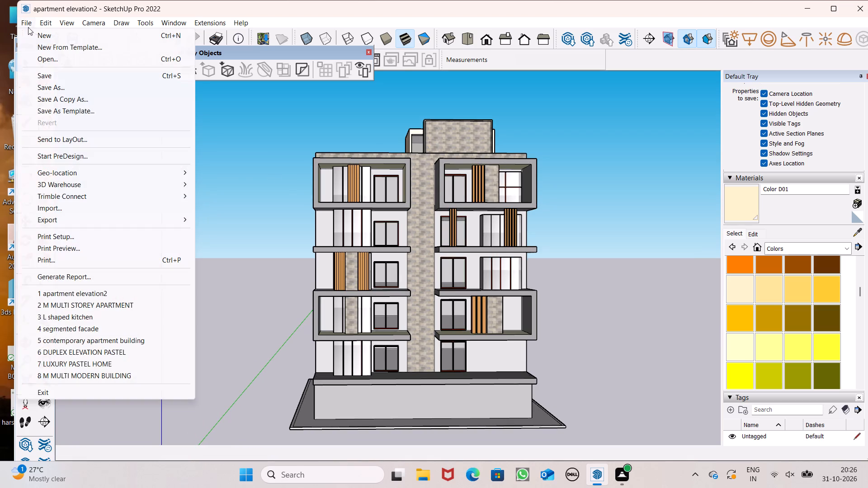
left_click(104, 222)
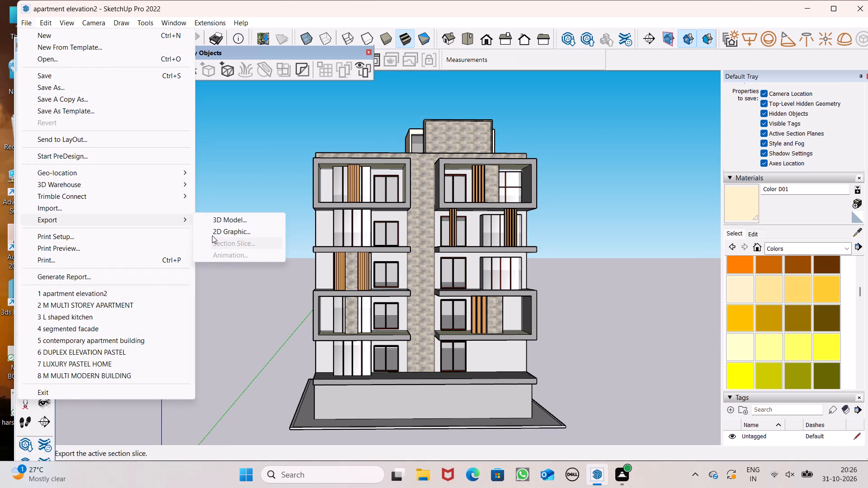
left_click(212, 232)
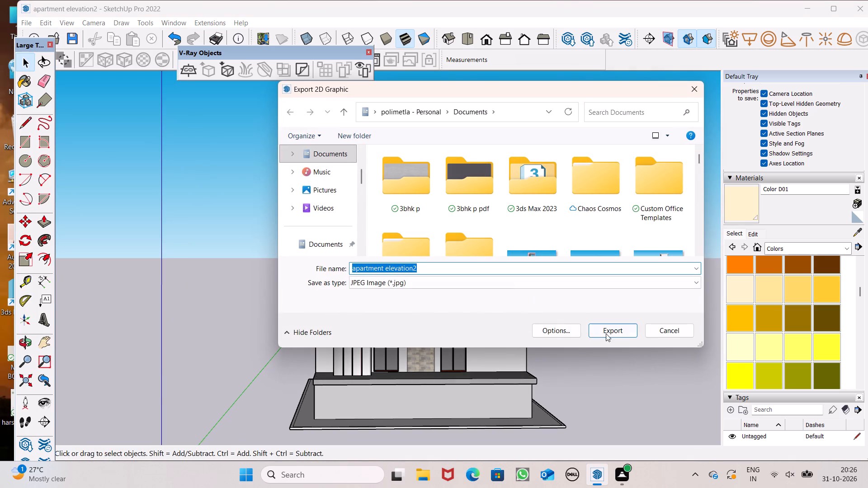
left_click(605, 333)
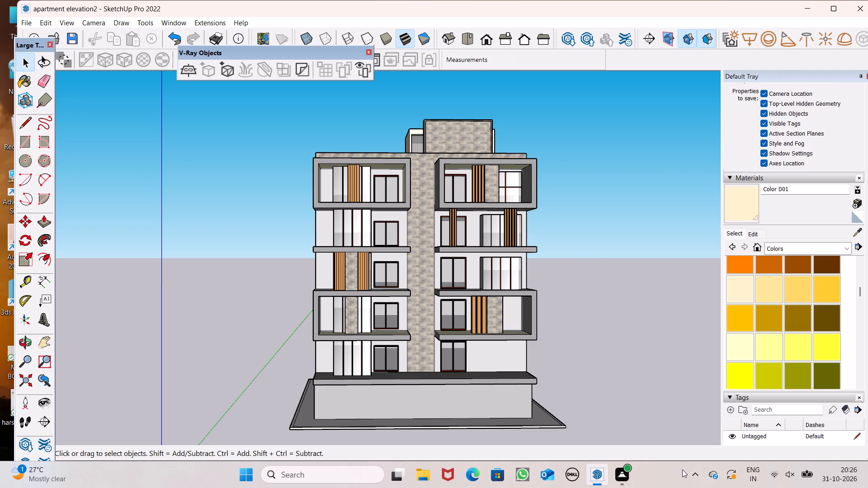